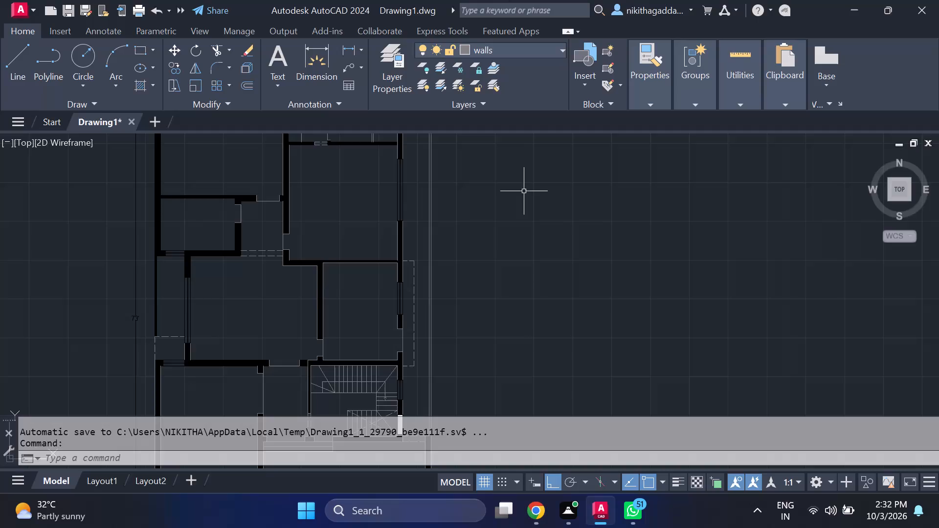
Draw a horizontal line from the dashed outline's upper corner across to the outer face of the east boundary wall.
{"action": "key", "text": "l"}
{"action": "key", "text": "Return"}
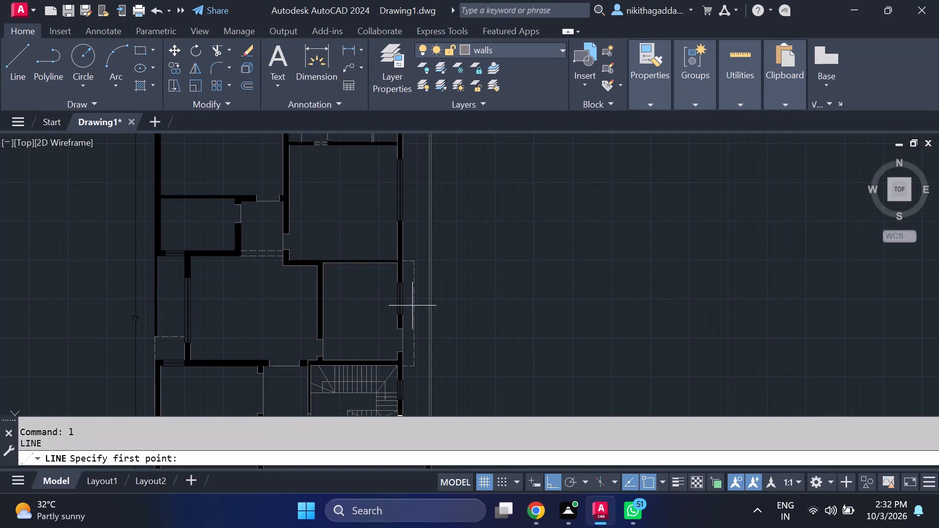
{"action": "scroll", "coordinate": [427, 245], "scroll_direction": "up", "scroll_amount": 1}
{"action": "scroll", "coordinate": [395, 289], "scroll_direction": "up", "scroll_amount": 1}
{"action": "left_click", "coordinate": [412, 259]}
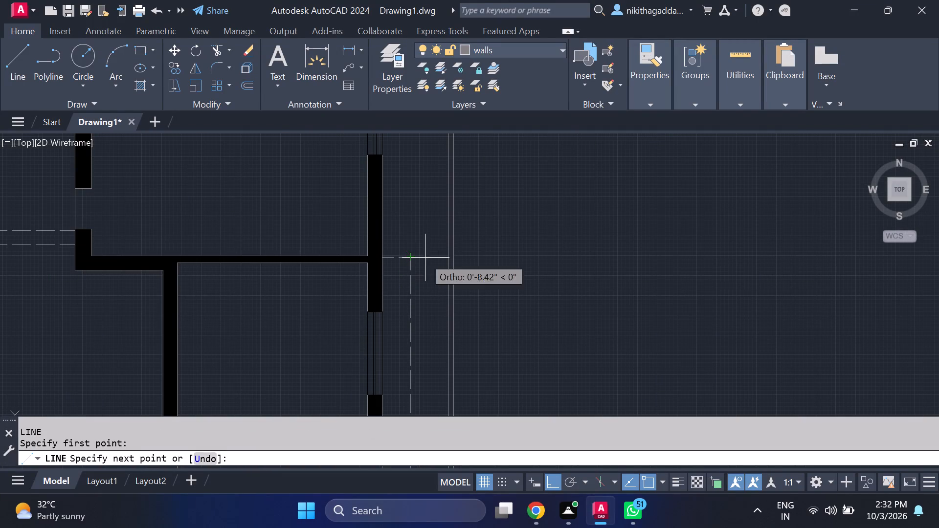
{"action": "left_click", "coordinate": [456, 256]}
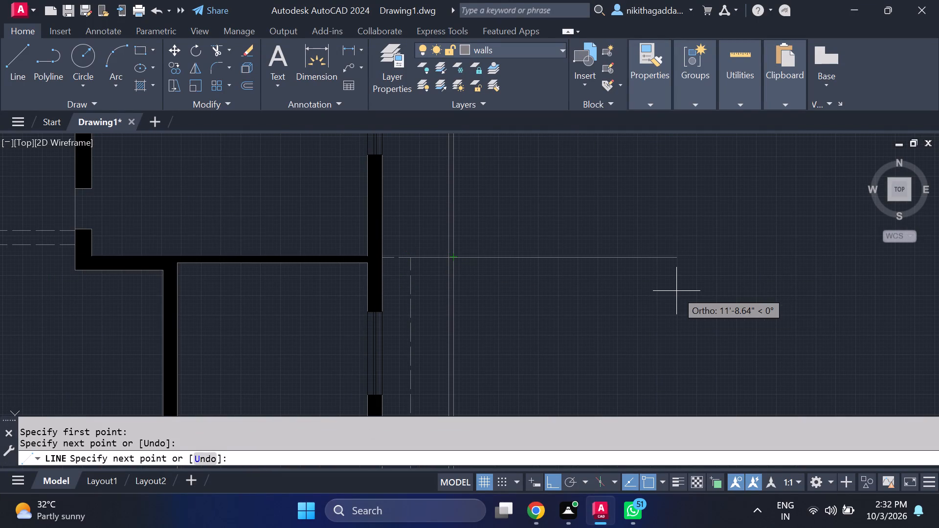
{"action": "key", "text": "Escape"}
Apply a Solid hatch in colour 0,0,0 to the east boundary wall above the new line.
{"action": "type", "text": "hatch"}
{"action": "key", "text": "Return"}
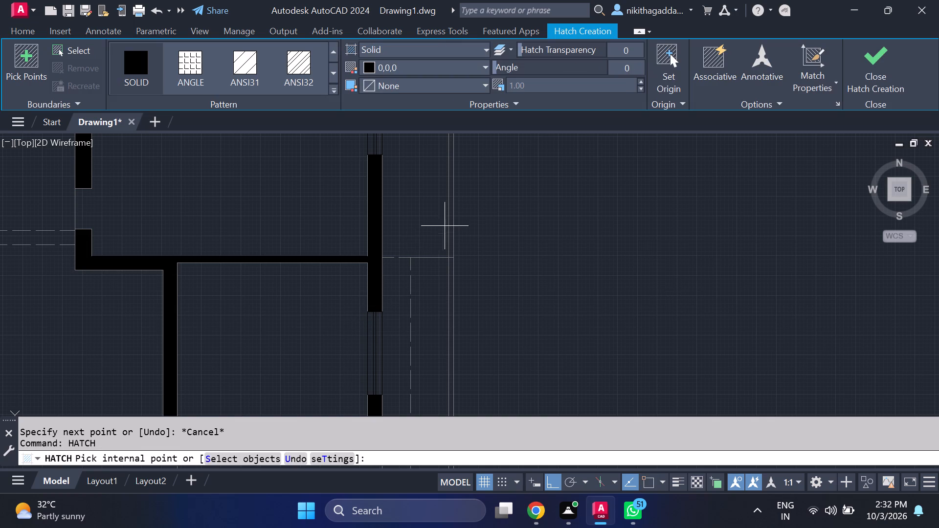
{"action": "left_click", "coordinate": [450, 222]}
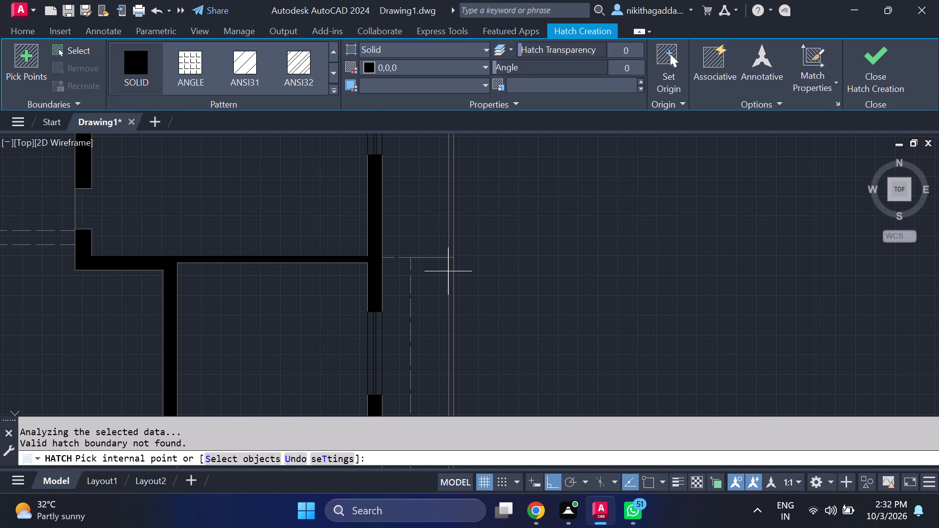
{"action": "left_click", "coordinate": [452, 278]}
{"action": "scroll", "coordinate": [458, 282], "scroll_direction": "down", "scroll_amount": 3}
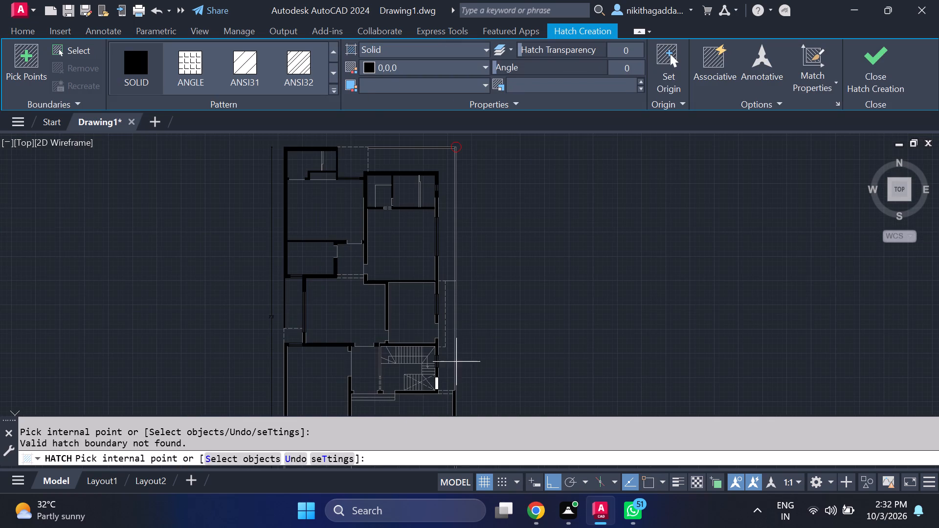
{"action": "scroll", "coordinate": [468, 160], "scroll_direction": "up", "scroll_amount": 3}
{"action": "middle_click_drag", "start_coordinate": [458, 156], "coordinate": [454, 213]}
{"action": "scroll", "coordinate": [449, 173], "scroll_direction": "up", "scroll_amount": 1}
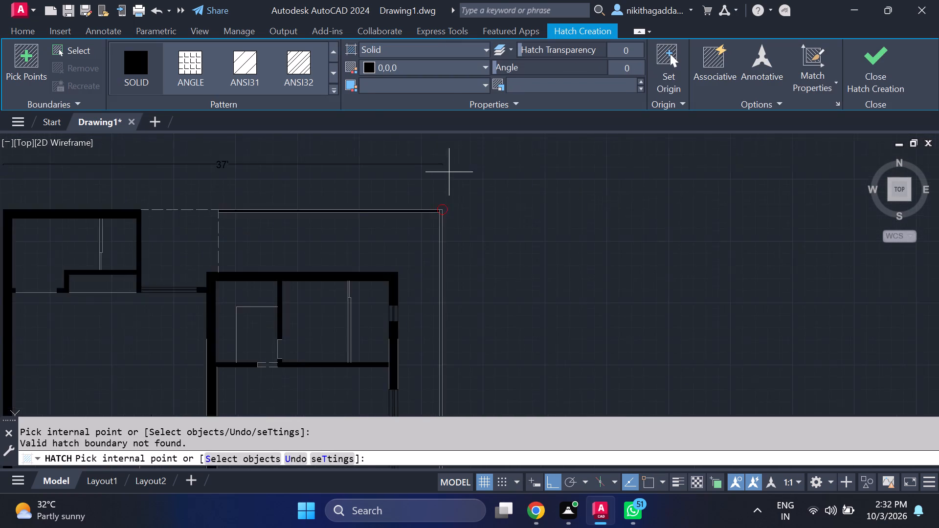
{"action": "scroll", "coordinate": [449, 172], "scroll_direction": "up", "scroll_amount": 1}
{"action": "left_click", "coordinate": [436, 251]}
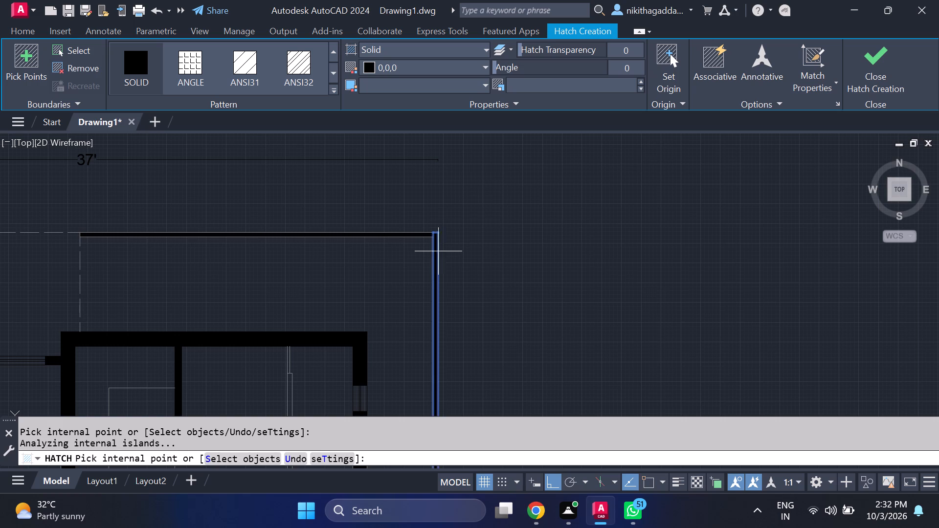
Try to add the boundary wall's lower stretch, beside the dashed outline and staircase, to the hatch, and finish the hatch.
{"action": "scroll", "coordinate": [552, 276], "scroll_direction": "down", "scroll_amount": 2}
{"action": "middle_click_drag", "start_coordinate": [569, 336], "coordinate": [551, 204]}
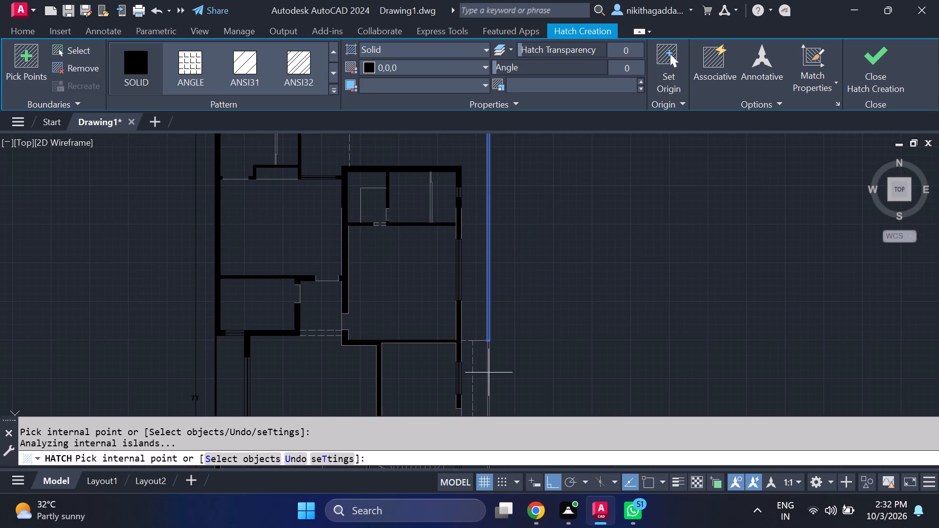
{"action": "scroll", "coordinate": [489, 373], "scroll_direction": "up", "scroll_amount": 3}
{"action": "left_click", "coordinate": [487, 331]}
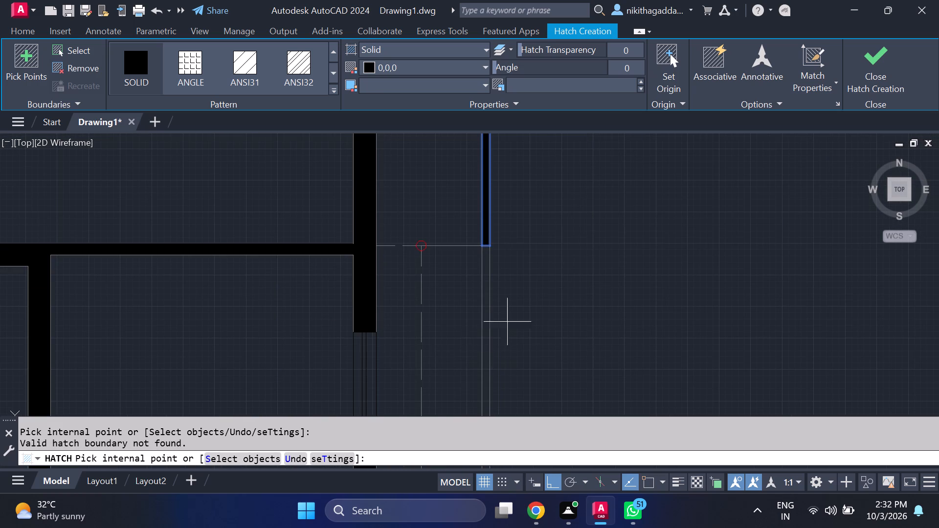
{"action": "scroll", "coordinate": [511, 319], "scroll_direction": "down", "scroll_amount": 3}
{"action": "middle_click_drag", "start_coordinate": [534, 363], "coordinate": [525, 193]}
{"action": "scroll", "coordinate": [487, 272], "scroll_direction": "up", "scroll_amount": 3}
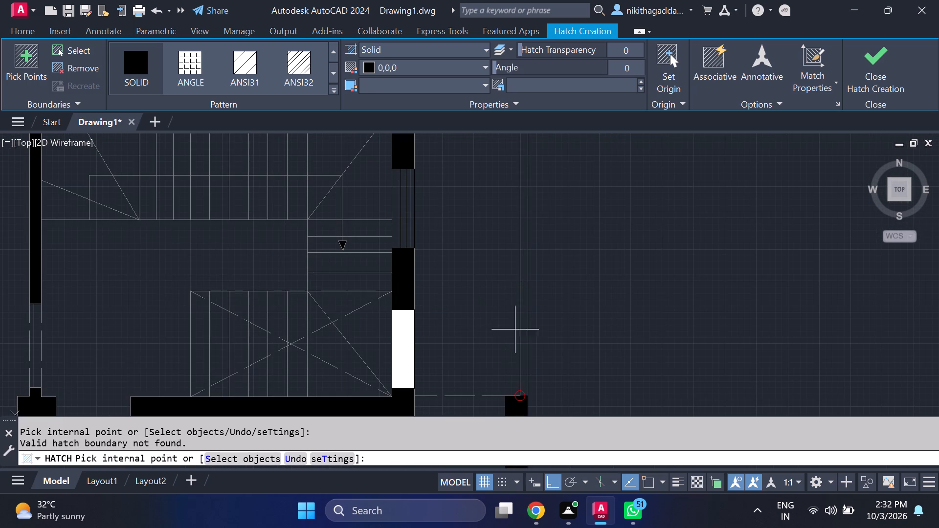
{"action": "left_click", "coordinate": [524, 350]}
{"action": "left_click", "coordinate": [524, 350]}
{"action": "left_click", "coordinate": [875, 85]}
Examine the east boundary wall from the staircase to the top corner for filled and unfilled stretches.
{"action": "scroll", "coordinate": [561, 262], "scroll_direction": "down", "scroll_amount": 3}
{"action": "middle_click_drag", "start_coordinate": [545, 293], "coordinate": [550, 378]}
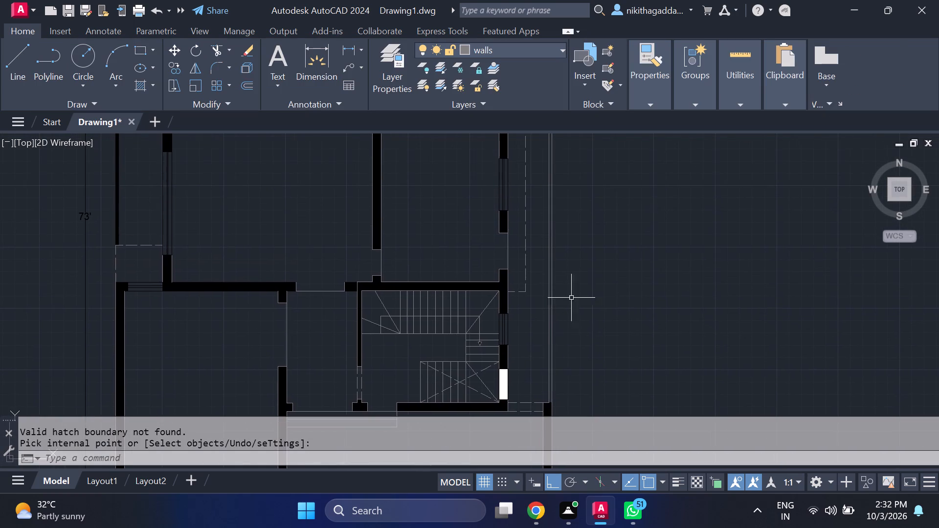
{"action": "middle_click_drag", "start_coordinate": [602, 185], "coordinate": [593, 369]}
{"action": "scroll", "coordinate": [534, 308], "scroll_direction": "up", "scroll_amount": 3}
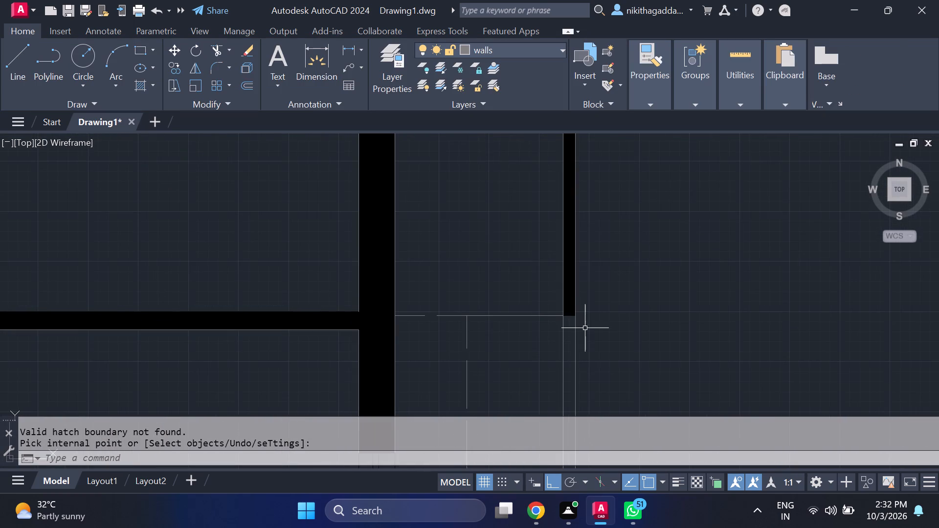
{"action": "scroll", "coordinate": [586, 327], "scroll_direction": "down", "scroll_amount": 5}
{"action": "scroll", "coordinate": [605, 207], "scroll_direction": "up", "scroll_amount": 3}
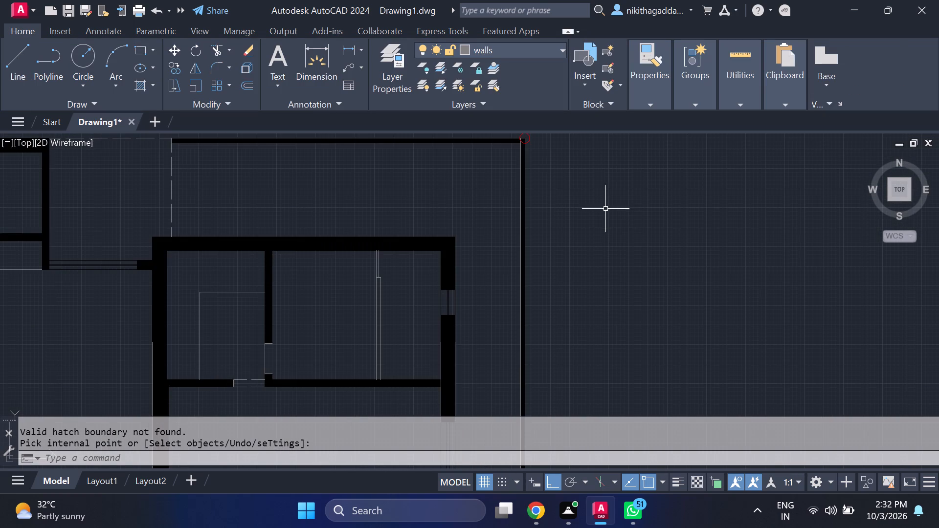
{"action": "scroll", "coordinate": [605, 211], "scroll_direction": "down", "scroll_amount": 3}
{"action": "middle_click_drag", "start_coordinate": [626, 343], "coordinate": [572, 214]}
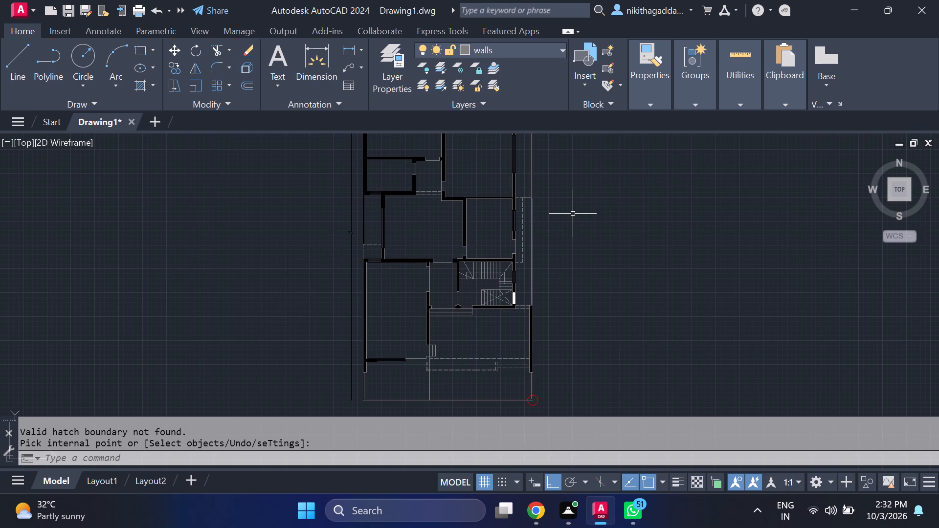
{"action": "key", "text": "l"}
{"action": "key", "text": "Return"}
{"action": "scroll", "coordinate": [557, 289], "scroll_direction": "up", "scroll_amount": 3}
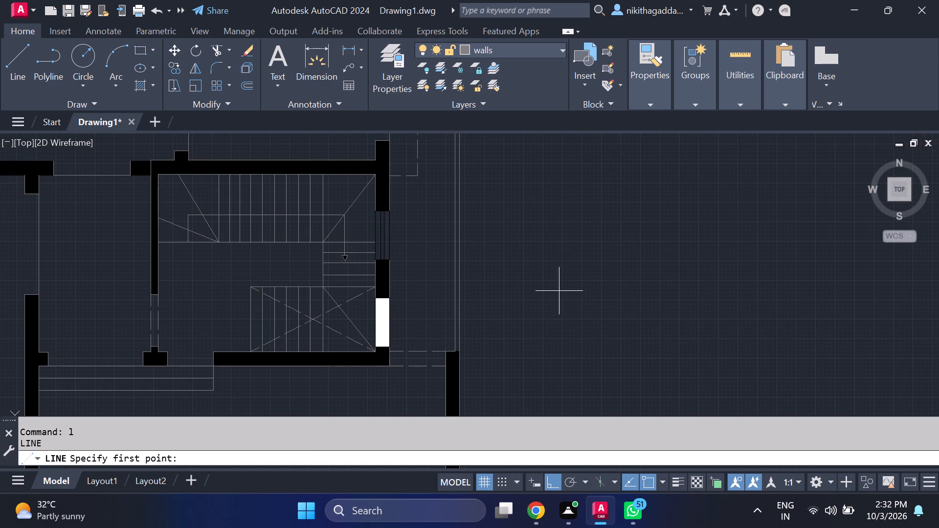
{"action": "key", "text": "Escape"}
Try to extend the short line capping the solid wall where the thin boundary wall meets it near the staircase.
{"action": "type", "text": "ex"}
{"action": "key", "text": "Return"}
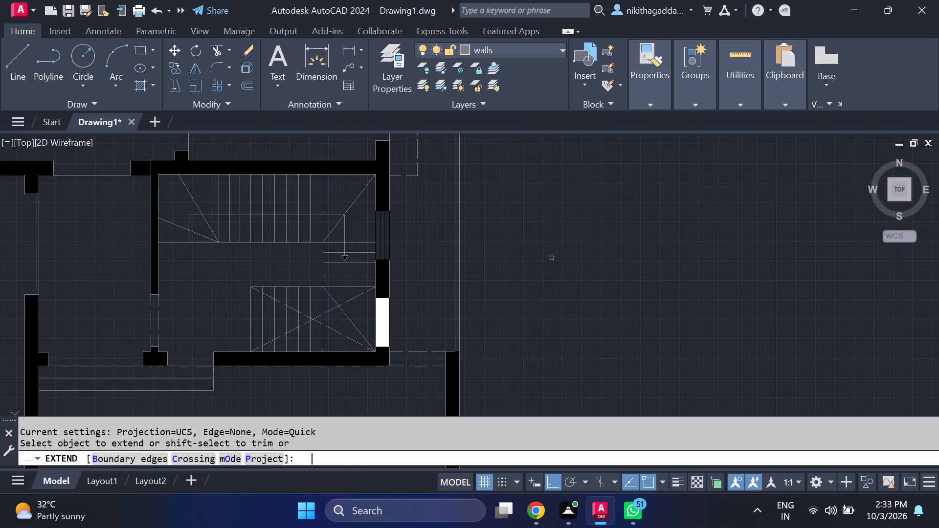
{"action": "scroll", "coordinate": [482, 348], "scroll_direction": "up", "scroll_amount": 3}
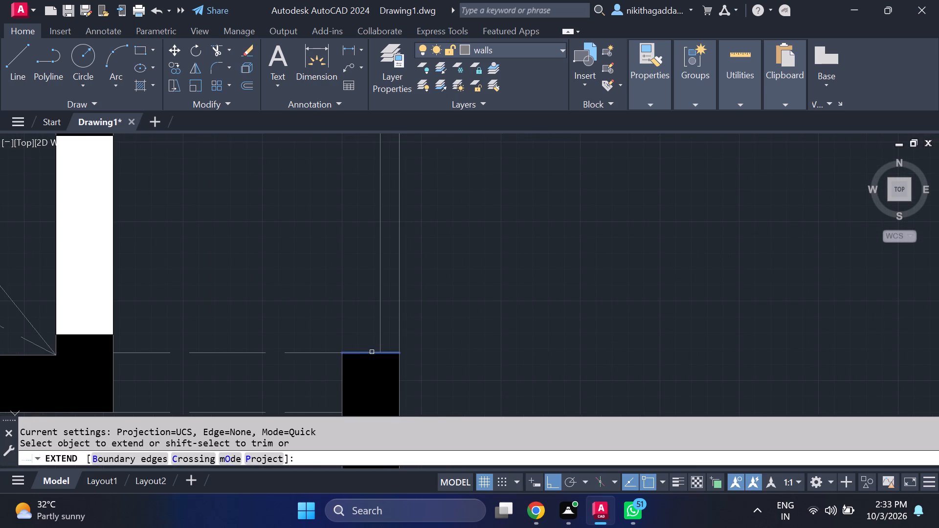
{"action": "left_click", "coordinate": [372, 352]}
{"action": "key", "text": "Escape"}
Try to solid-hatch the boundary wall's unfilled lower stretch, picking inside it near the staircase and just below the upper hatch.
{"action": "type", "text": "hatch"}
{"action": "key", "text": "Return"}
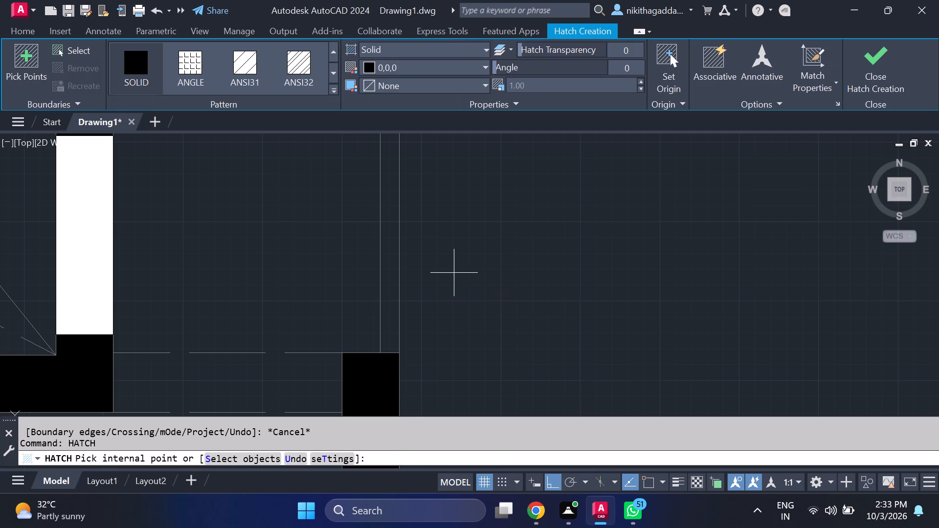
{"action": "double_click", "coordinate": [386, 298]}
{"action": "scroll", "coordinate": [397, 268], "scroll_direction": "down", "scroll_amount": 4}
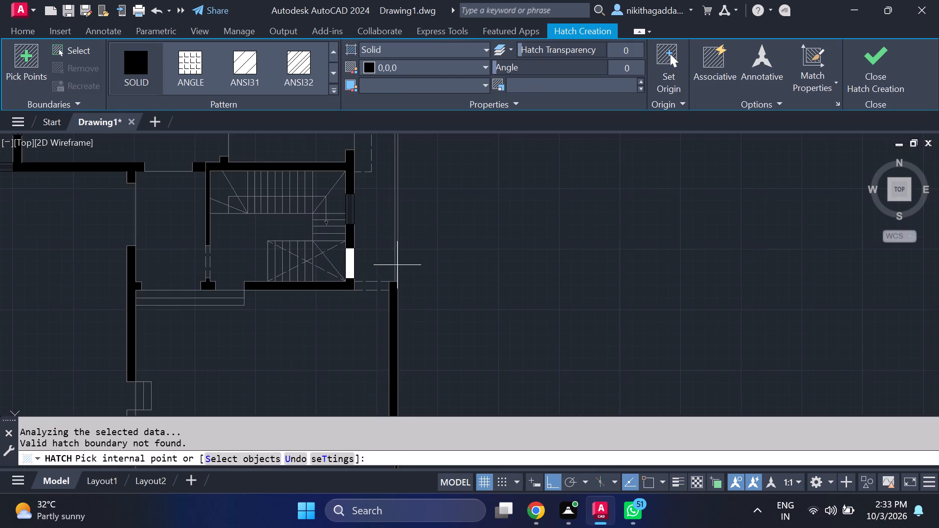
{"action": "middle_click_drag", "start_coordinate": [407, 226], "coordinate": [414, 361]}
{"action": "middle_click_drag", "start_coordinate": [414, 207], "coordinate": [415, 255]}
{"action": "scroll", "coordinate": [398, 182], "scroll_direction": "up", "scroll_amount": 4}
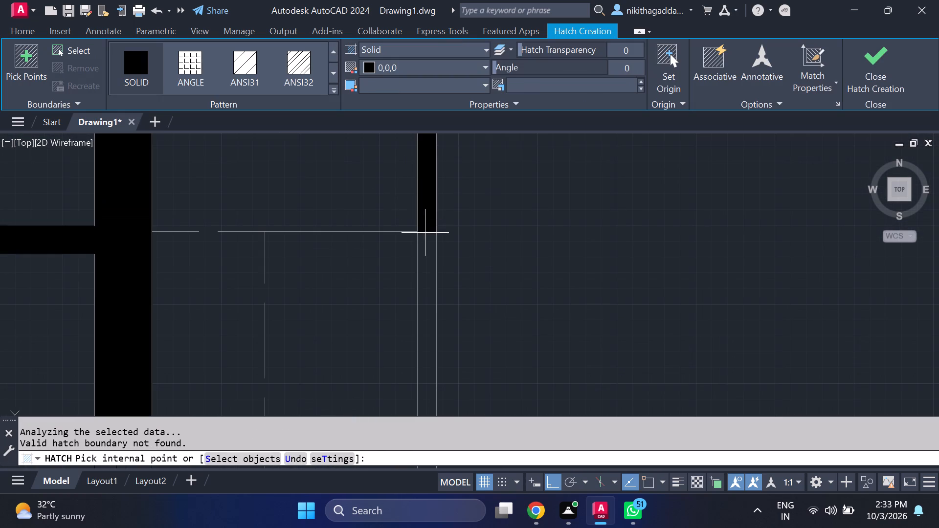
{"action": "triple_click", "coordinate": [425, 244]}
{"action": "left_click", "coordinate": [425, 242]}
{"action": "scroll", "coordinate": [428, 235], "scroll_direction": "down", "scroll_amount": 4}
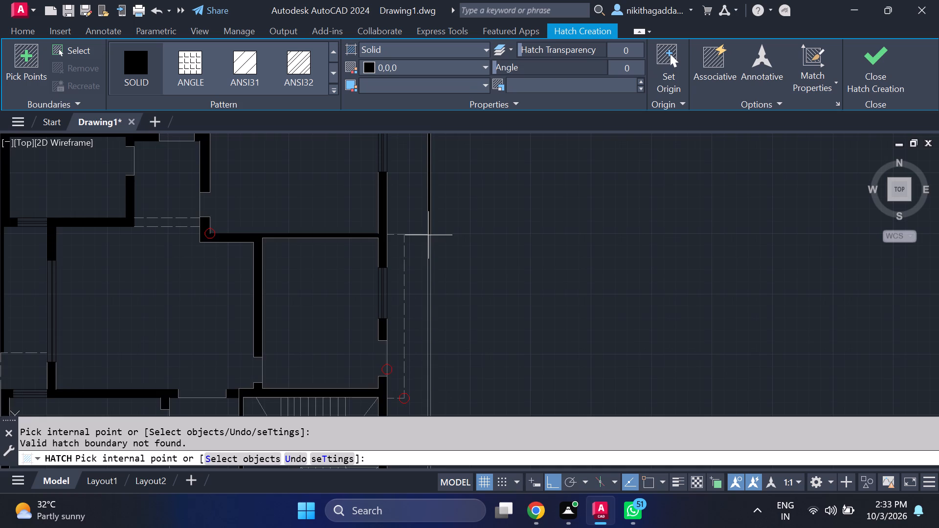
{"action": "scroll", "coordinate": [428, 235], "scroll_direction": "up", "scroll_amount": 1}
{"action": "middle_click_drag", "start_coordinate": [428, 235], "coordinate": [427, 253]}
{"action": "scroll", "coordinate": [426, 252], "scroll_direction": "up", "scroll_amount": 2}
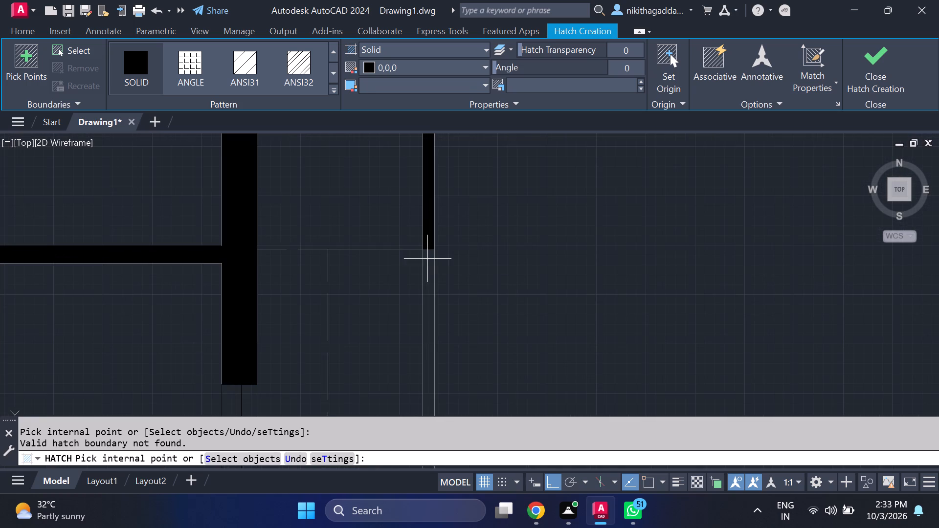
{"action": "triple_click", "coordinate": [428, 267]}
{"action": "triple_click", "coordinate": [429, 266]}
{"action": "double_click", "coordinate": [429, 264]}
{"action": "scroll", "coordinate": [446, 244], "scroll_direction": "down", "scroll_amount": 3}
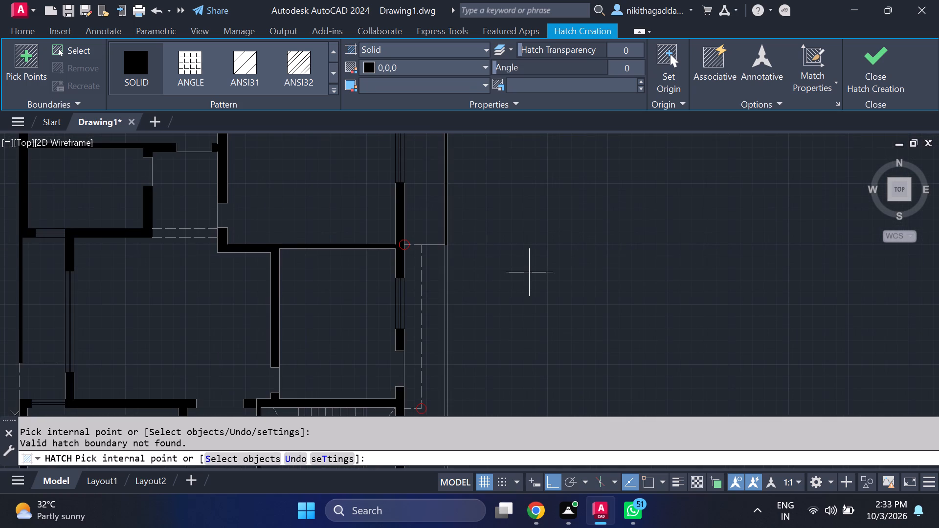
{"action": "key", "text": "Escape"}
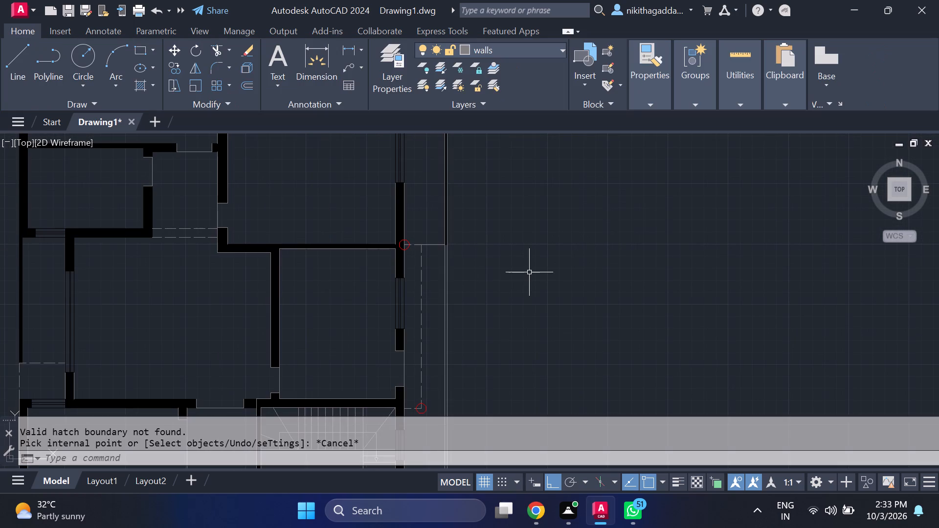
Move the dashed outline and its connecting line horizontally from beside the east boundary wall into the empty space east of the plan.
{"action": "left_click", "coordinate": [427, 237]}
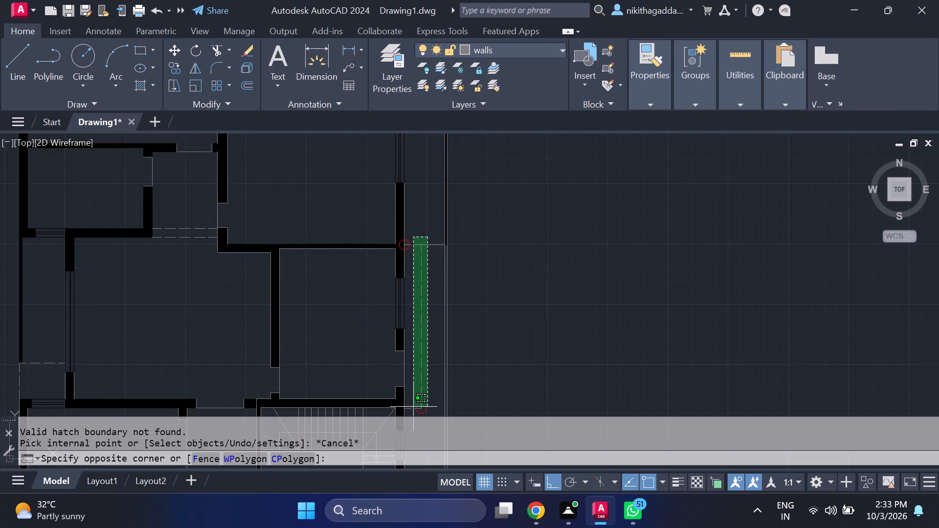
{"action": "middle_click_drag", "start_coordinate": [414, 402], "coordinate": [414, 354]}
{"action": "left_click", "coordinate": [417, 367]}
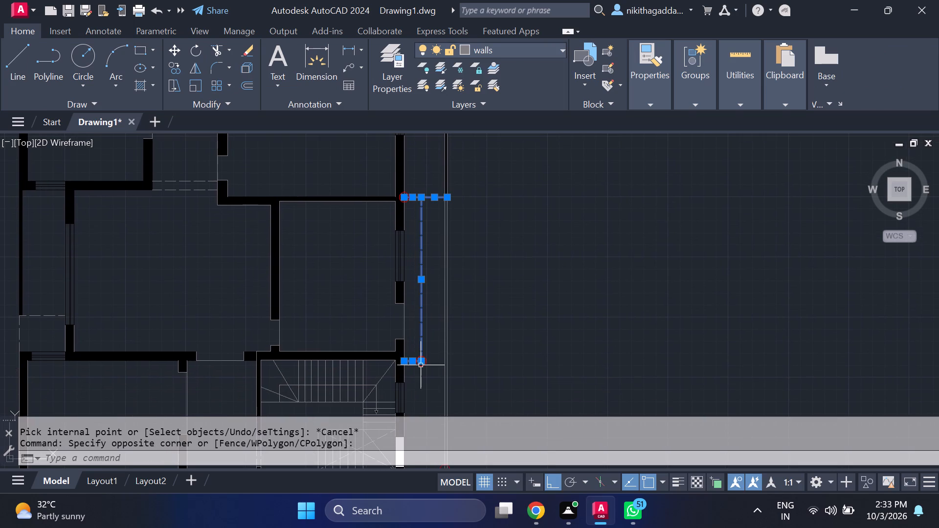
{"action": "key", "text": "m"}
{"action": "key", "text": "Return"}
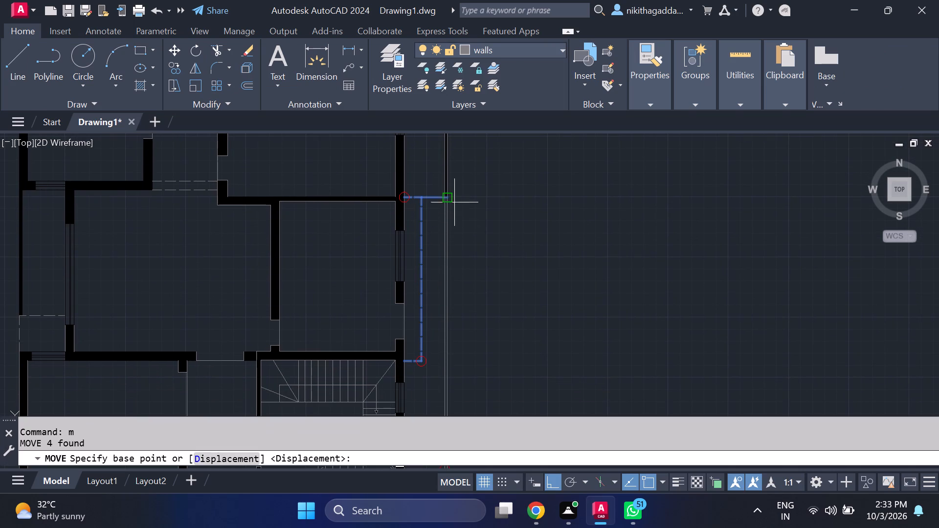
{"action": "left_click", "coordinate": [453, 198]}
{"action": "left_click", "coordinate": [709, 238]}
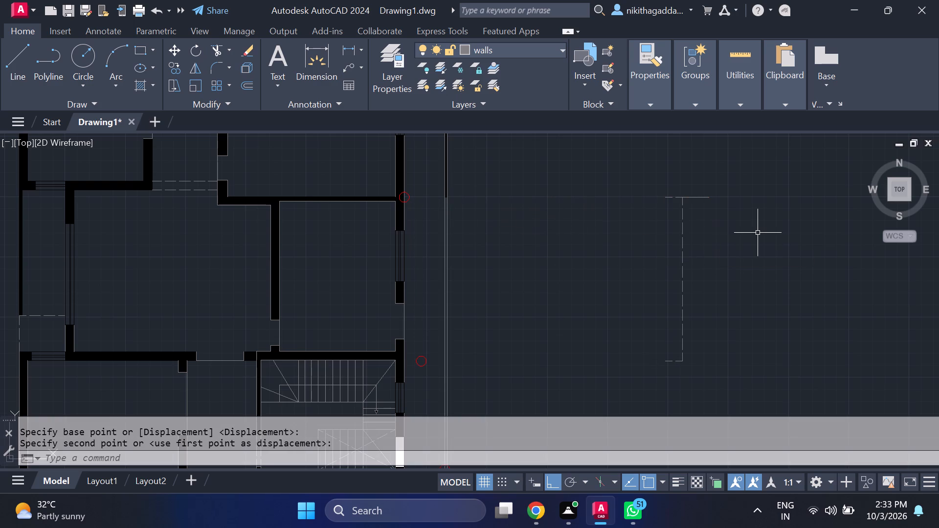
Apply a Solid hatch in colour 0,0,0 to the remaining lower stretch of the east boundary wall.
{"action": "key", "text": "h"}
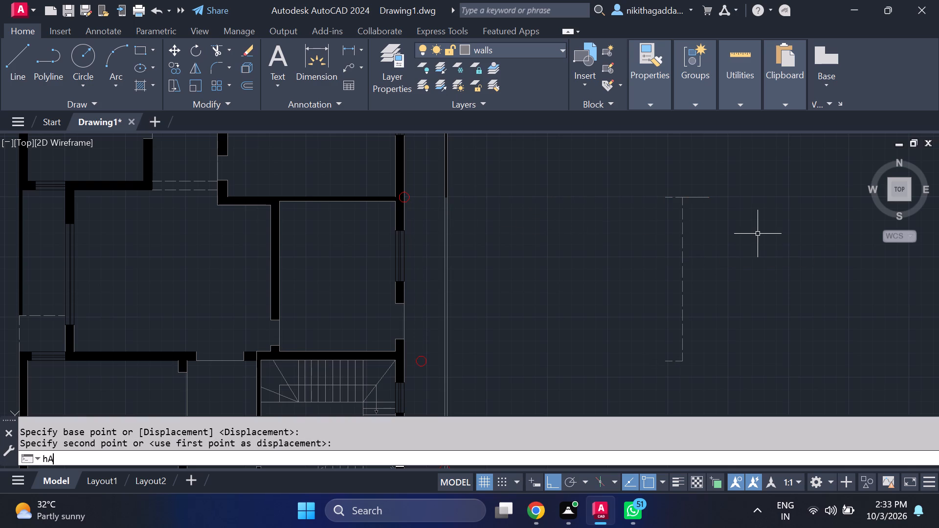
{"action": "key", "text": "Return"}
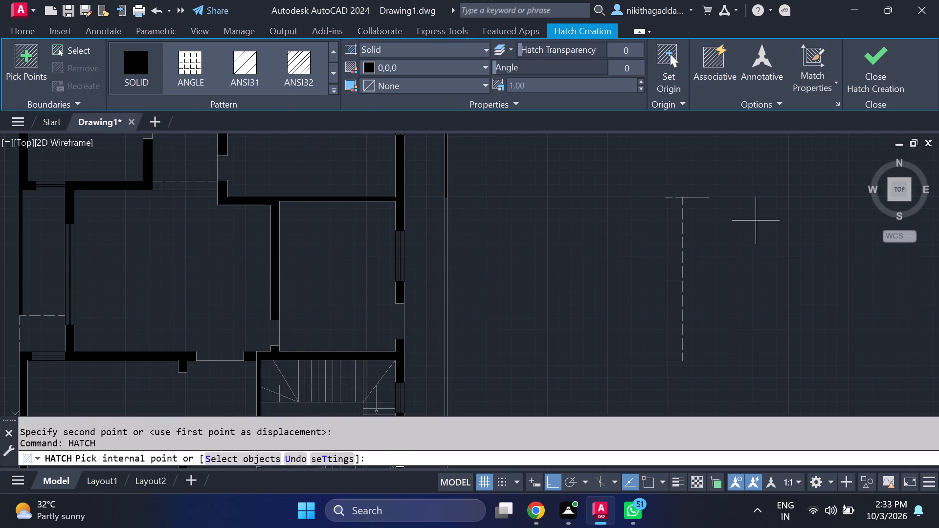
{"action": "left_click", "coordinate": [446, 229]}
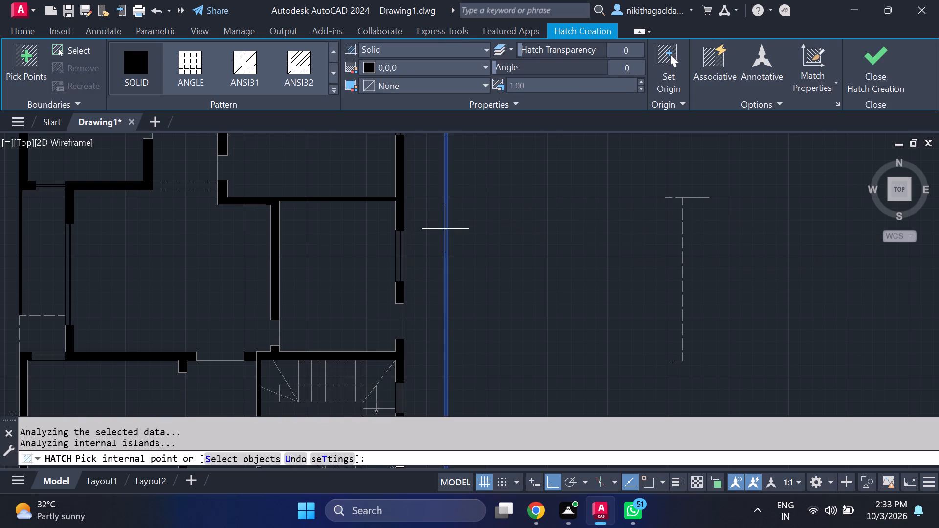
{"action": "left_click", "coordinate": [889, 67]}
{"action": "scroll", "coordinate": [474, 287], "scroll_direction": "down", "scroll_amount": 3}
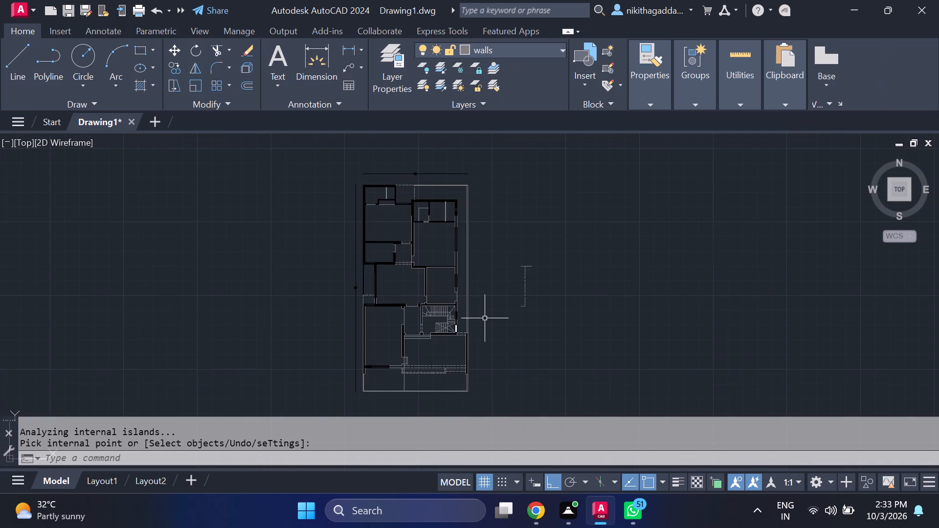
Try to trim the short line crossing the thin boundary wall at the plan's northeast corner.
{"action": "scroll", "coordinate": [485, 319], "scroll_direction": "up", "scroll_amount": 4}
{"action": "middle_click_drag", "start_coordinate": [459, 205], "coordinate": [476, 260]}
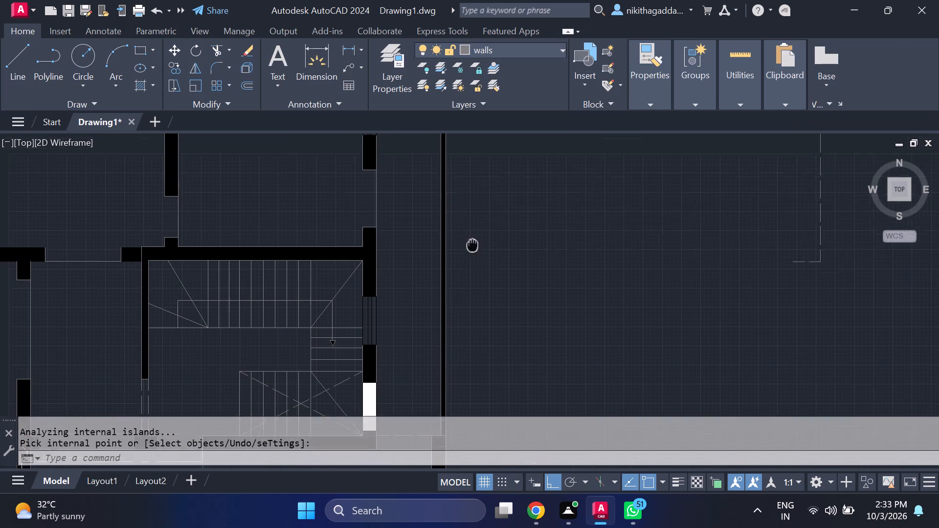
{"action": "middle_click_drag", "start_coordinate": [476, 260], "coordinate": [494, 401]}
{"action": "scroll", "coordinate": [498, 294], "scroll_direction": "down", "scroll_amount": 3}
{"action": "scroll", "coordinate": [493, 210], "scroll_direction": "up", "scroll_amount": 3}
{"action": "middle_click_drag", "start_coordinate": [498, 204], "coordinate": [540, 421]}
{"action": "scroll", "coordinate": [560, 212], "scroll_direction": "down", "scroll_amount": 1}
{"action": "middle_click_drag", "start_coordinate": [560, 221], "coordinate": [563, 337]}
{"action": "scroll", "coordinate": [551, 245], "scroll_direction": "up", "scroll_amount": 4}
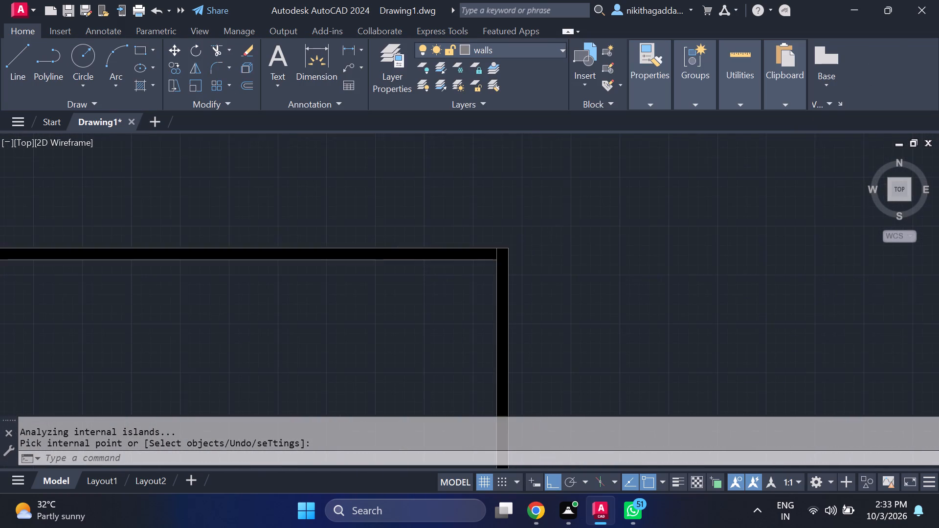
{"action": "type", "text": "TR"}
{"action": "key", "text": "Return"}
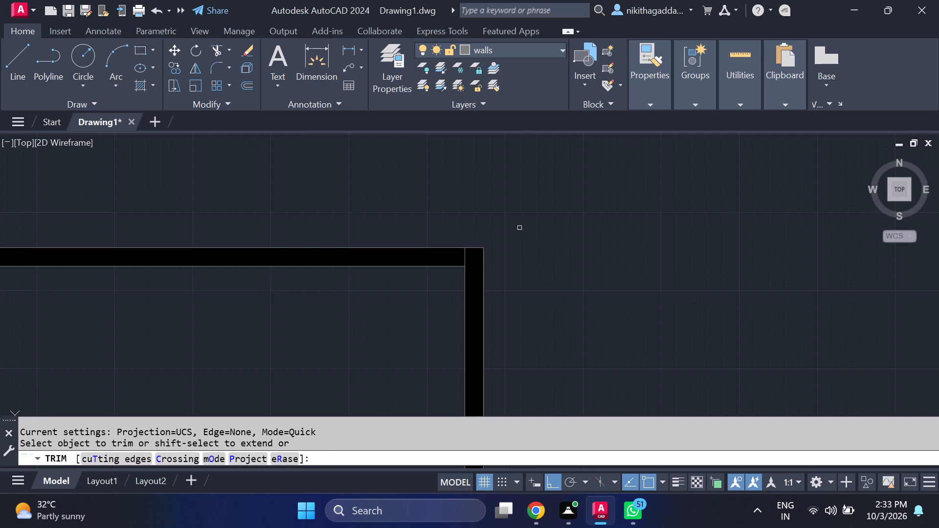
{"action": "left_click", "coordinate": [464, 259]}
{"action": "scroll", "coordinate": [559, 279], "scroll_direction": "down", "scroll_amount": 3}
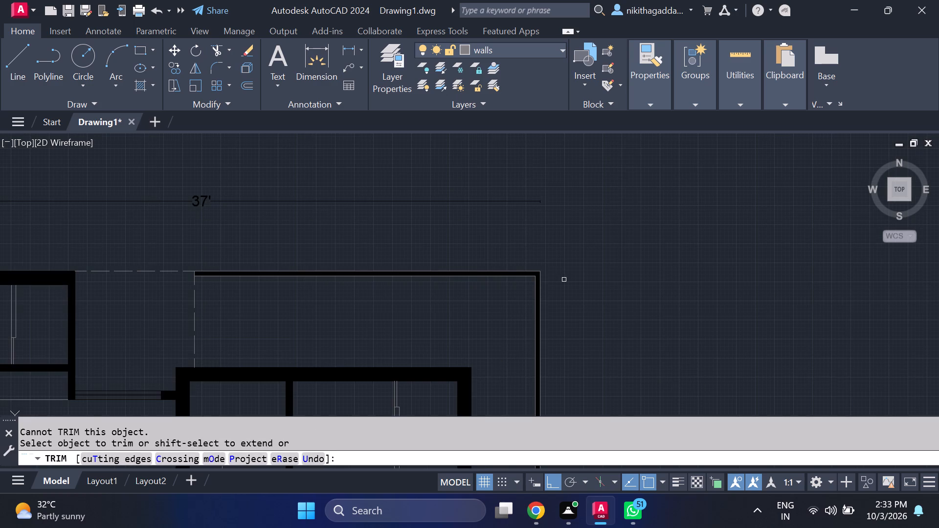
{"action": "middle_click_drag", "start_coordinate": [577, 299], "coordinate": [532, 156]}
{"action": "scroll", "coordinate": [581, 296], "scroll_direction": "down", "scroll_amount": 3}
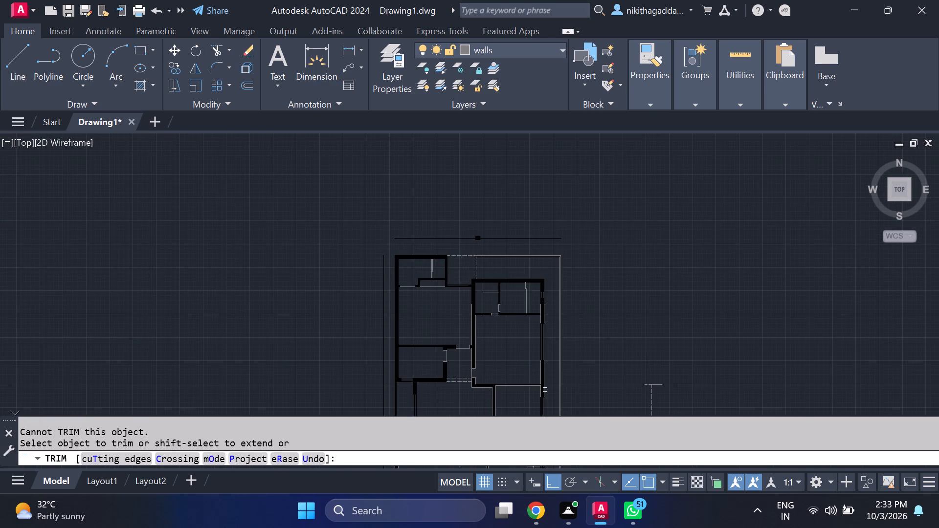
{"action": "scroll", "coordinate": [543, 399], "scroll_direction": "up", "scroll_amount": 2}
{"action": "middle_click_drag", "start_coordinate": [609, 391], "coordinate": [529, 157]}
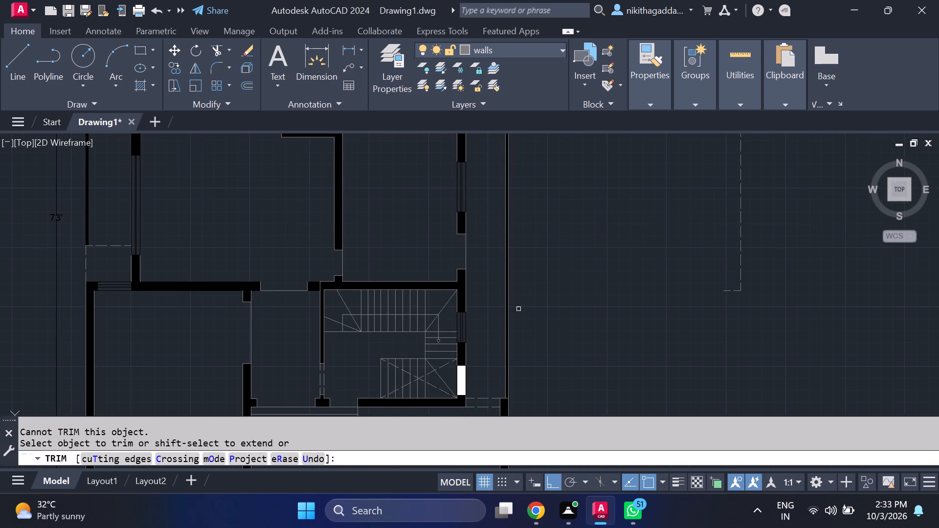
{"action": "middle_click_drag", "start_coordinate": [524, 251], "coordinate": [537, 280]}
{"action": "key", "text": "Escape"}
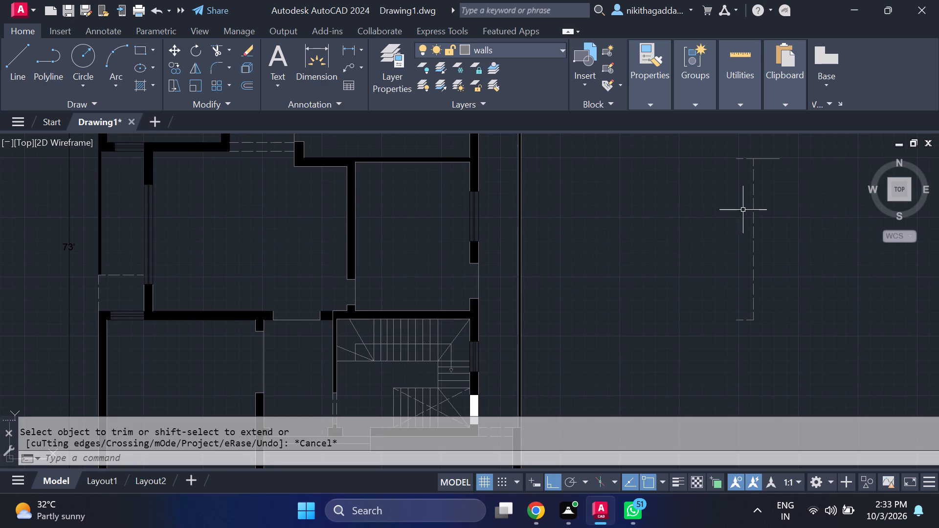
Delete the short connecting line extending east from the upper end of the dashed outline beside the plan.
{"action": "left_click", "coordinate": [789, 148]}
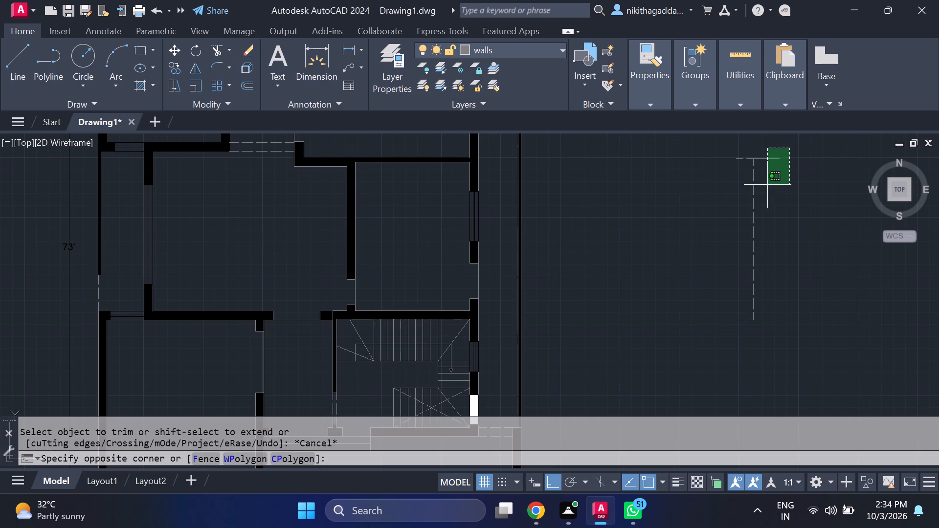
{"action": "left_click", "coordinate": [770, 180]}
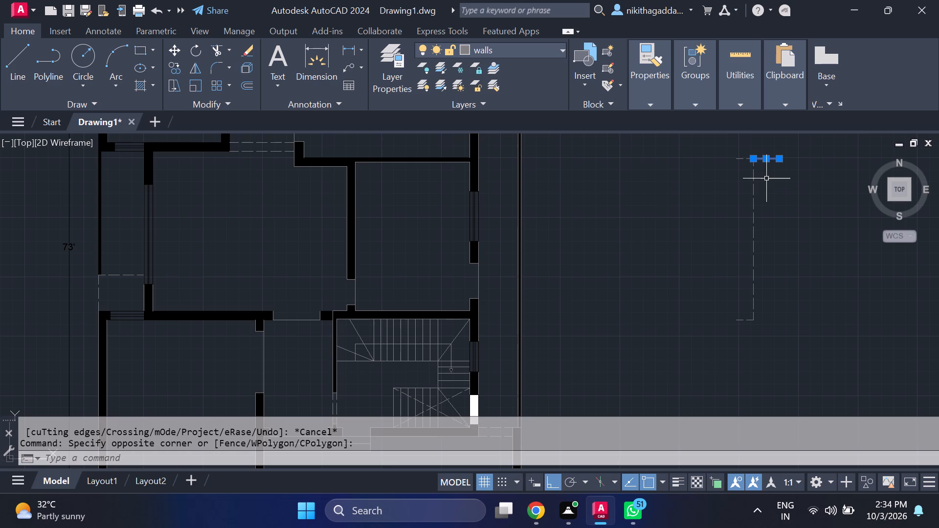
{"action": "key", "text": "Delete"}
{"action": "left_click", "coordinate": [769, 127]}
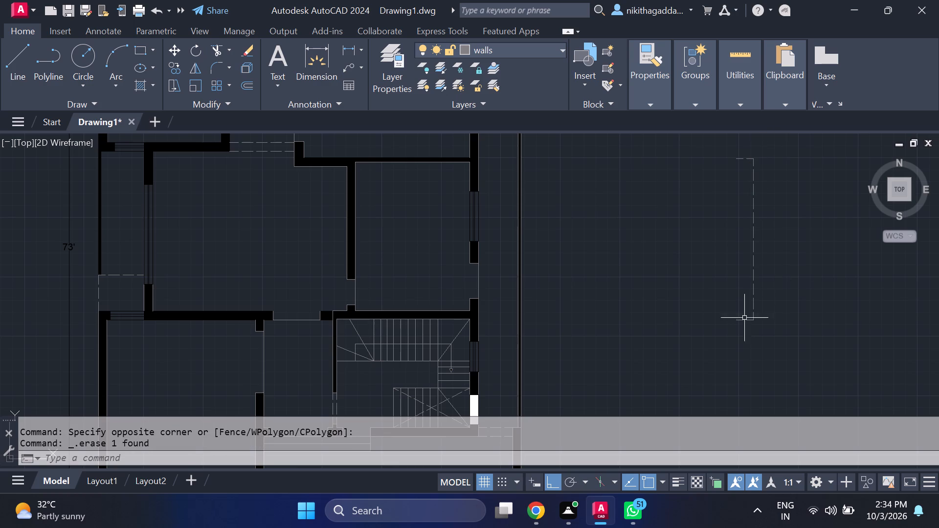
Move the three-line dashed outline by its upper open end, with Ortho off, onto the house's east wall beside the room north of the staircase.
{"action": "left_click", "coordinate": [812, 152]}
{"action": "left_click", "coordinate": [702, 333]}
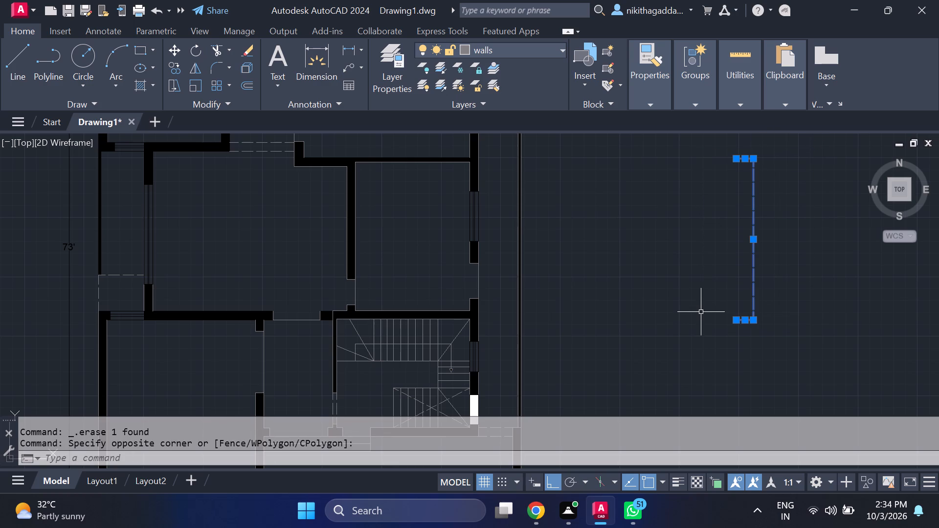
{"action": "key", "text": "m"}
{"action": "key", "text": "Return"}
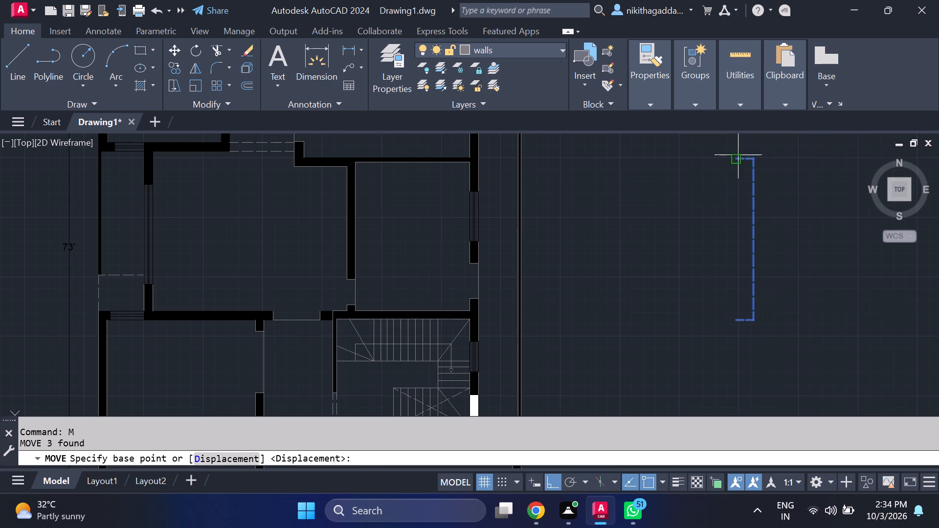
{"action": "left_click", "coordinate": [738, 155]}
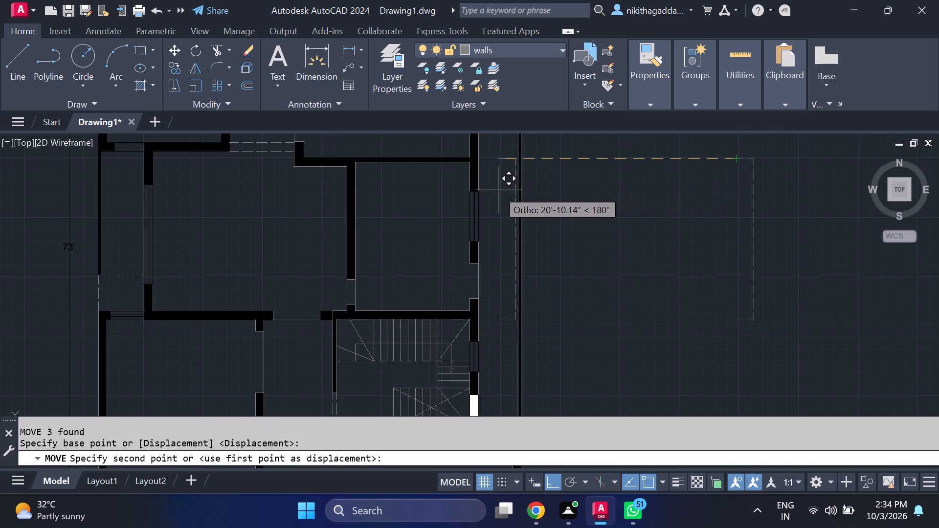
{"action": "key", "text": "F8"}
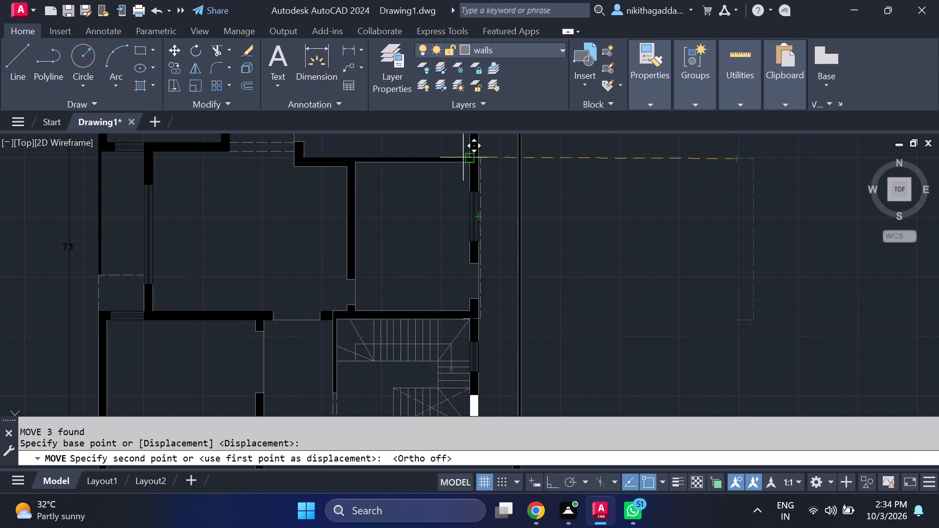
{"action": "scroll", "coordinate": [466, 165], "scroll_direction": "up", "scroll_amount": 2}
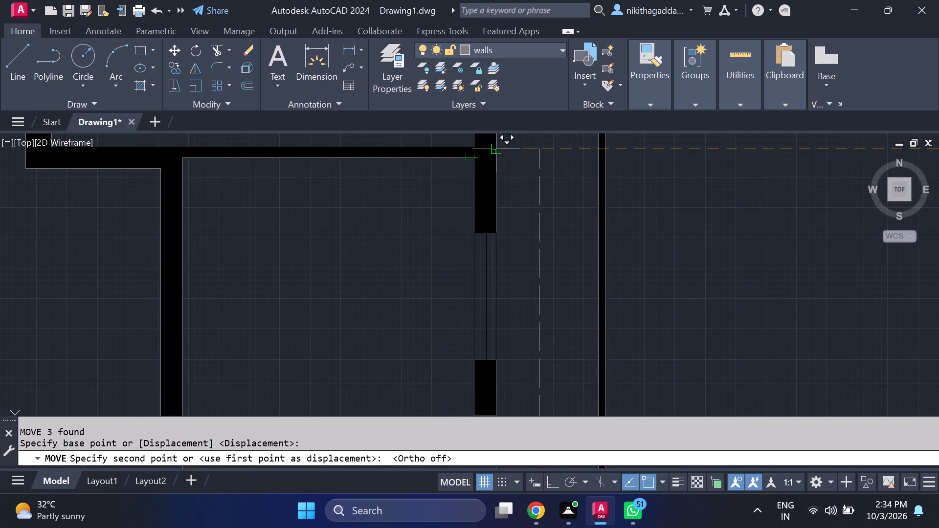
{"action": "middle_click_drag", "start_coordinate": [470, 149], "coordinate": [466, 198]}
{"action": "left_click", "coordinate": [495, 198]}
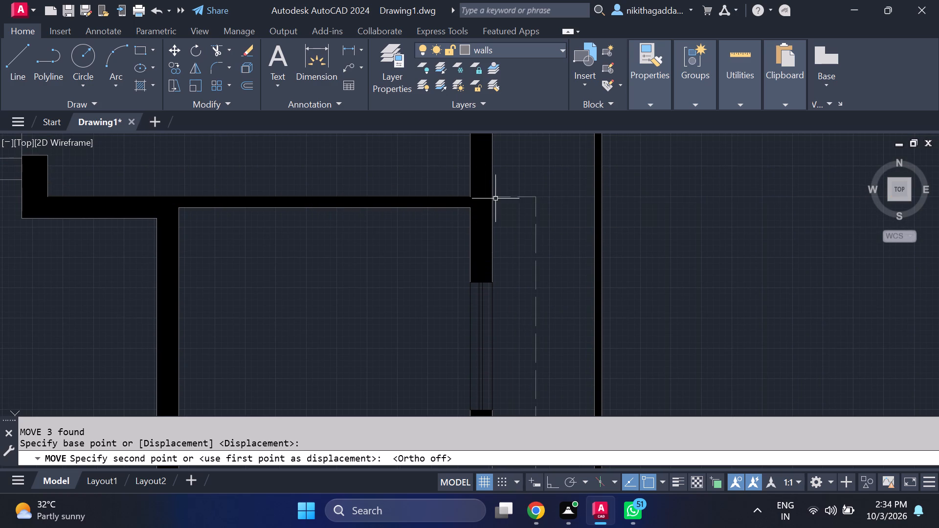
Examine the floor plan around the relocated dashed outline, the east boundary wall and the northern rooms.
{"action": "scroll", "coordinate": [631, 211], "scroll_direction": "down", "scroll_amount": 4}
{"action": "scroll", "coordinate": [620, 286], "scroll_direction": "up", "scroll_amount": 3}
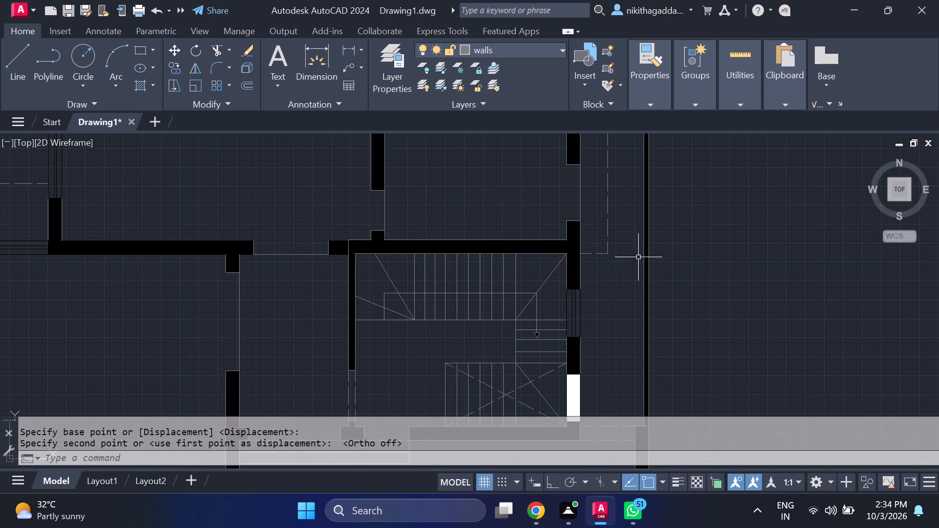
{"action": "scroll", "coordinate": [646, 245], "scroll_direction": "down", "scroll_amount": 4}
{"action": "scroll", "coordinate": [685, 241], "scroll_direction": "up", "scroll_amount": 2}
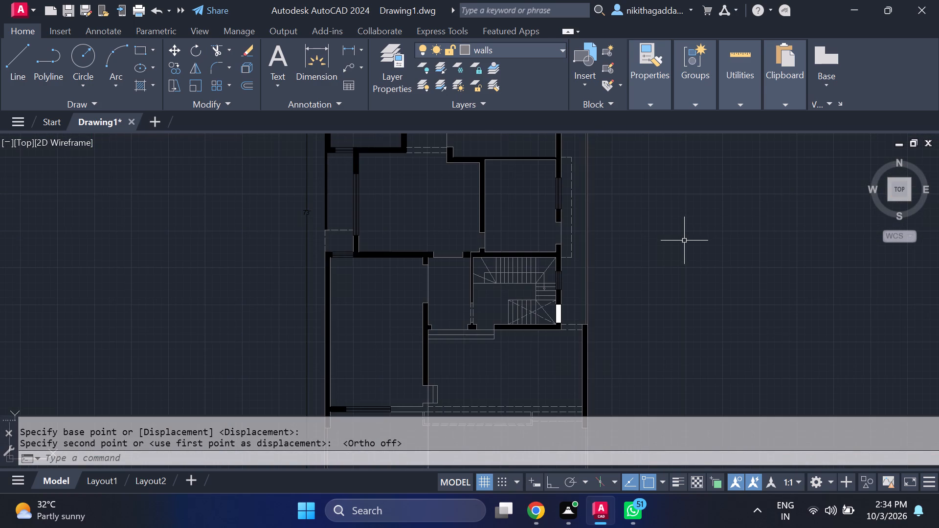
{"action": "middle_click_drag", "start_coordinate": [684, 243], "coordinate": [668, 310]}
{"action": "scroll", "coordinate": [664, 309], "scroll_direction": "down", "scroll_amount": 2}
{"action": "scroll", "coordinate": [637, 312], "scroll_direction": "up", "scroll_amount": 2}
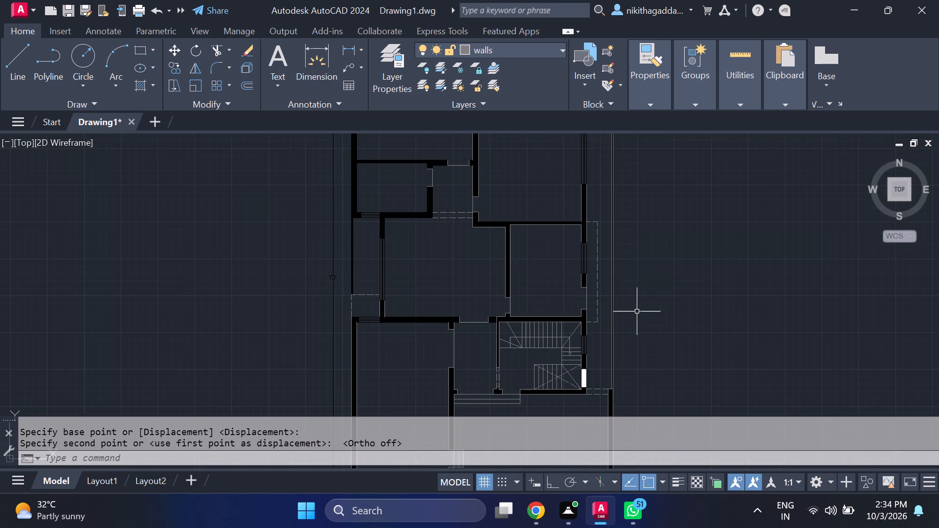
{"action": "scroll", "coordinate": [625, 314], "scroll_direction": "up", "scroll_amount": 2}
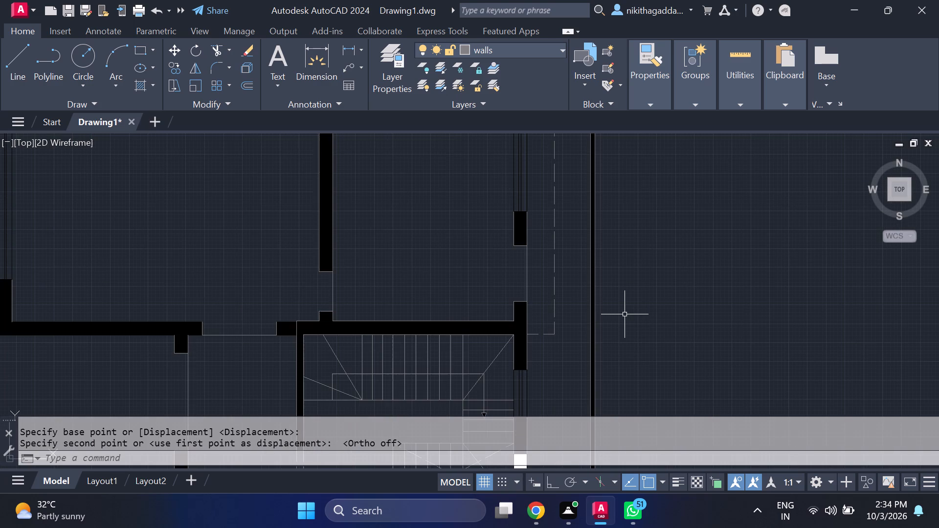
{"action": "scroll", "coordinate": [625, 314], "scroll_direction": "up", "scroll_amount": 2}
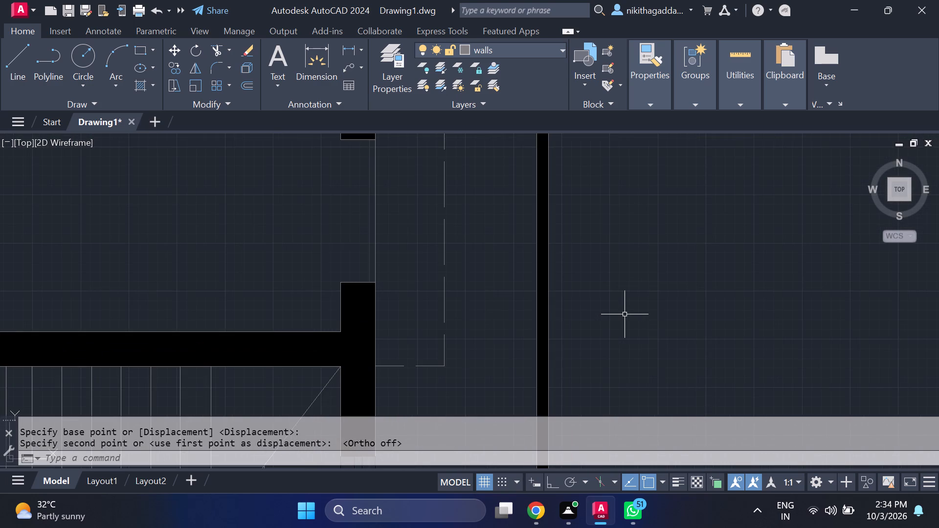
{"action": "scroll", "coordinate": [625, 314], "scroll_direction": "down", "scroll_amount": 3}
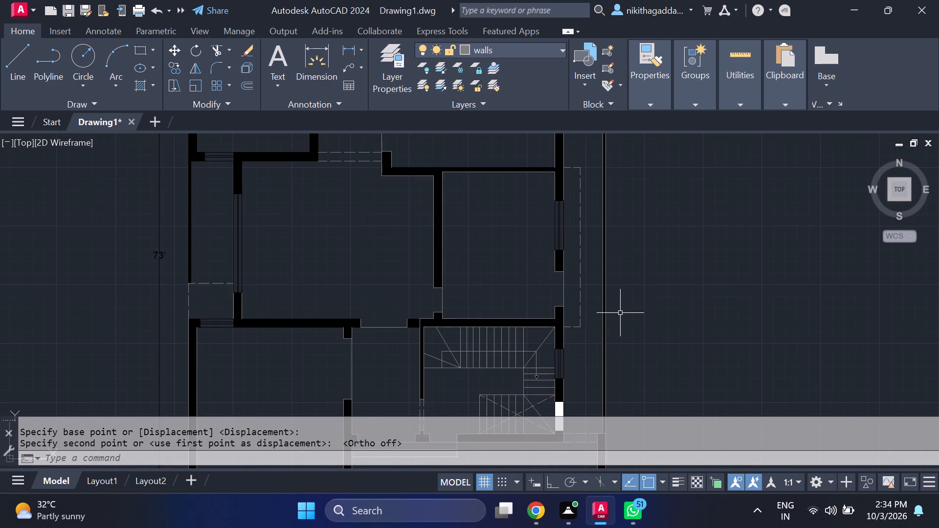
{"action": "scroll", "coordinate": [559, 360], "scroll_direction": "down", "scroll_amount": 4}
{"action": "scroll", "coordinate": [533, 278], "scroll_direction": "up", "scroll_amount": 5}
{"action": "middle_click_drag", "start_coordinate": [557, 357], "coordinate": [542, 293]}
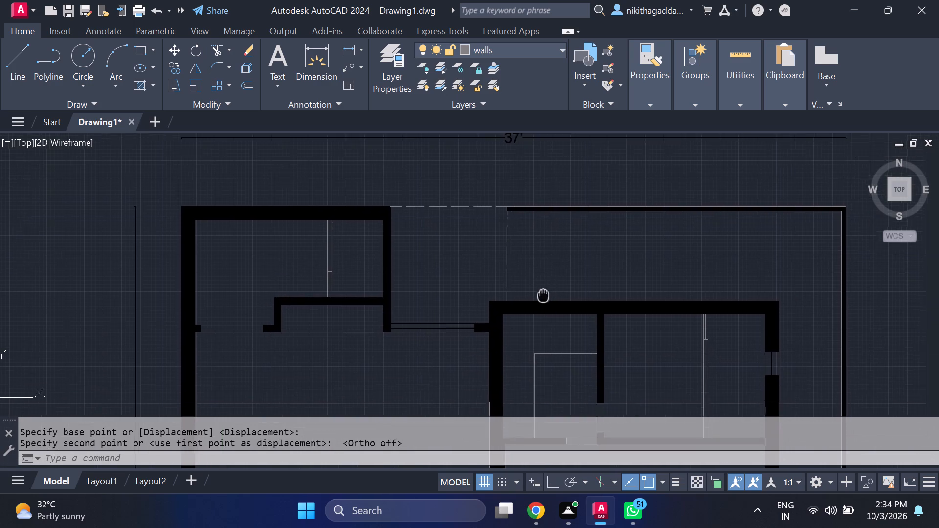
{"action": "middle_click_drag", "start_coordinate": [542, 293], "coordinate": [503, 189]}
{"action": "scroll", "coordinate": [512, 251], "scroll_direction": "down", "scroll_amount": 2}
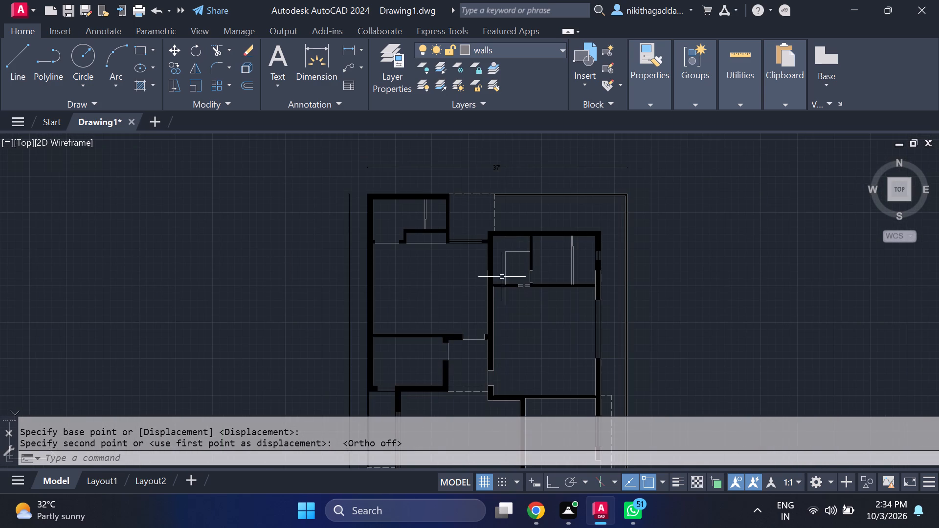
Apply a Solid hatch in colour 99,100,102 to both treads of the wide entrance steps just south of the staircase.
{"action": "middle_click_drag", "start_coordinate": [450, 201], "coordinate": [415, 150]}
{"action": "middle_click_drag", "start_coordinate": [499, 305], "coordinate": [432, 114]}
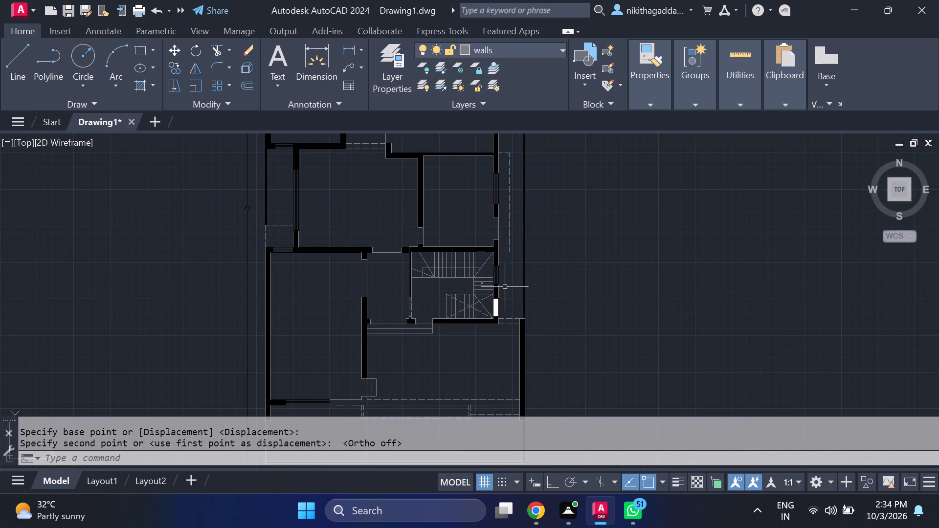
{"action": "middle_click_drag", "start_coordinate": [482, 342], "coordinate": [482, 246]}
{"action": "scroll", "coordinate": [429, 278], "scroll_direction": "up", "scroll_amount": 2}
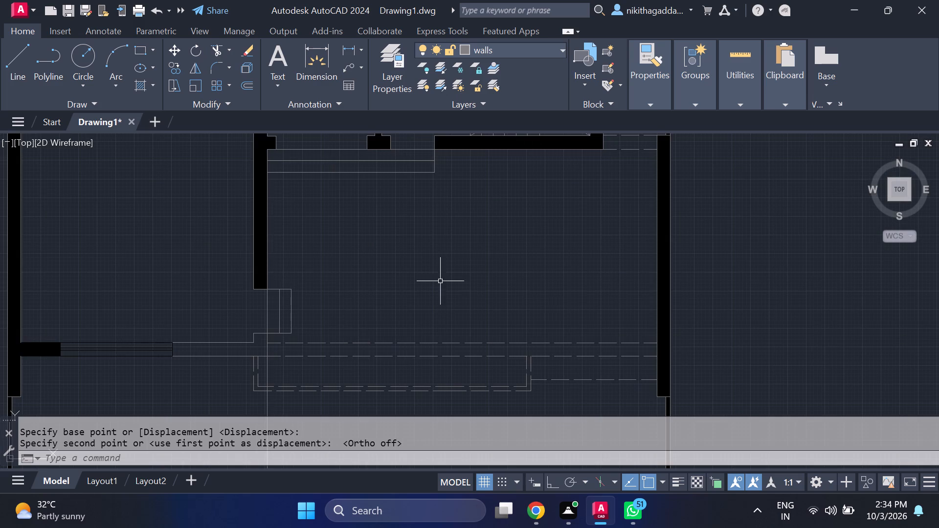
{"action": "type", "text": "HATCH"}
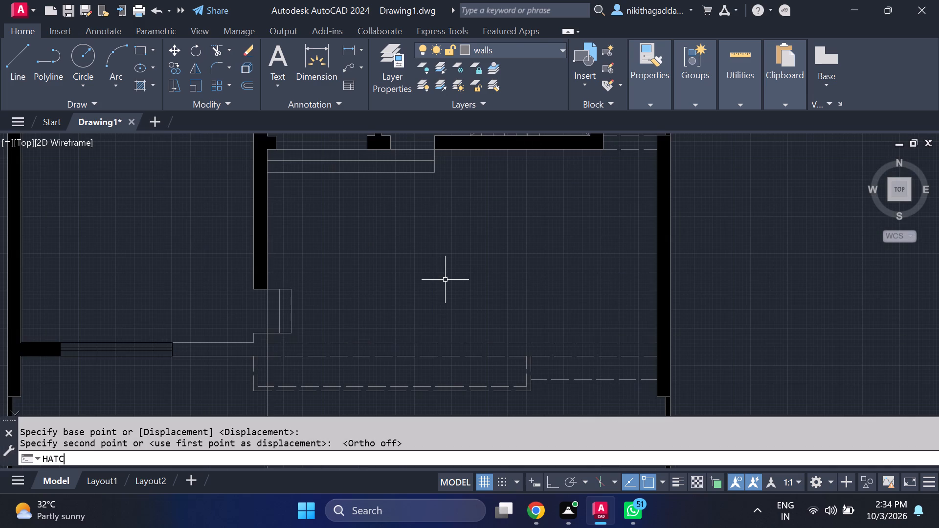
{"action": "key", "text": "Return"}
{"action": "left_click_drag", "start_coordinate": [424, 68], "coordinate": [424, 74]}
{"action": "left_click", "coordinate": [370, 149]}
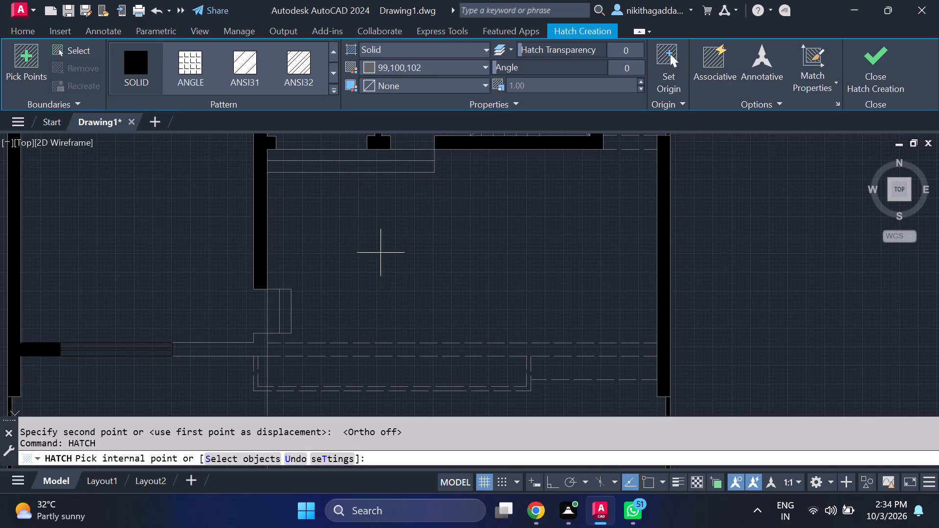
{"action": "scroll", "coordinate": [349, 289], "scroll_direction": "down", "scroll_amount": 3}
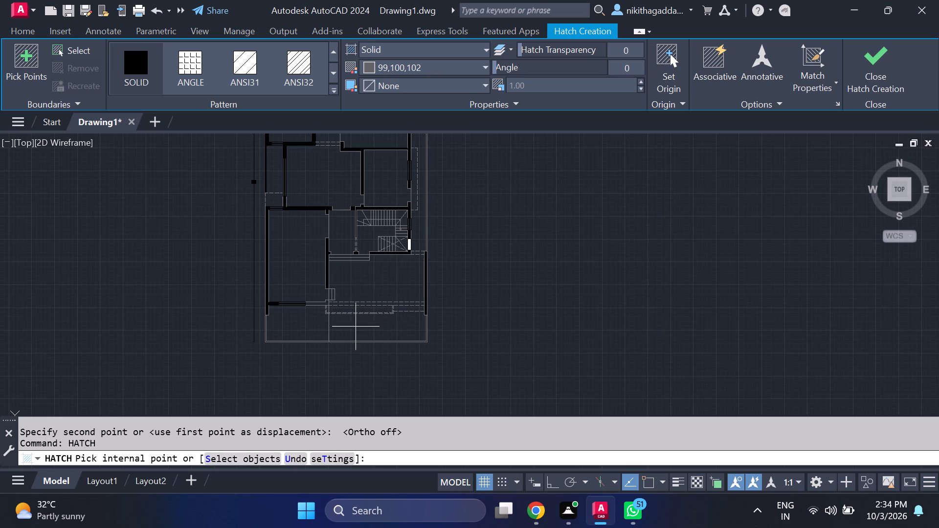
{"action": "scroll", "coordinate": [355, 340], "scroll_direction": "up", "scroll_amount": 2}
{"action": "middle_click_drag", "start_coordinate": [343, 158], "coordinate": [341, 210]}
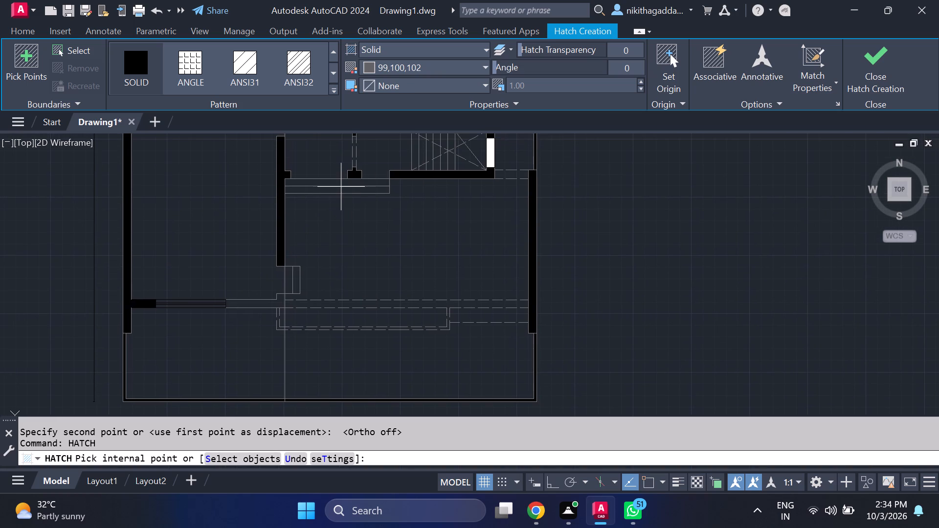
{"action": "left_click", "coordinate": [343, 182]}
{"action": "left_click", "coordinate": [345, 198]}
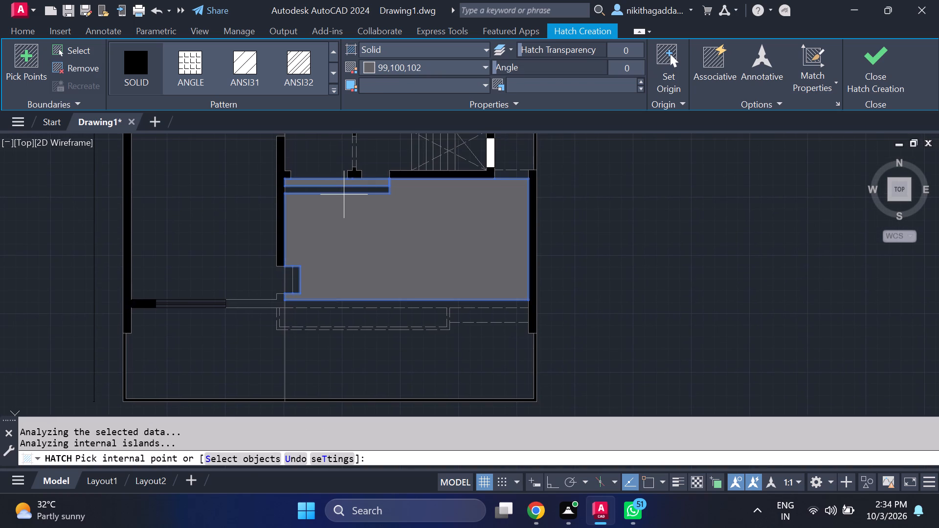
{"action": "key", "text": "ctrl+z"}
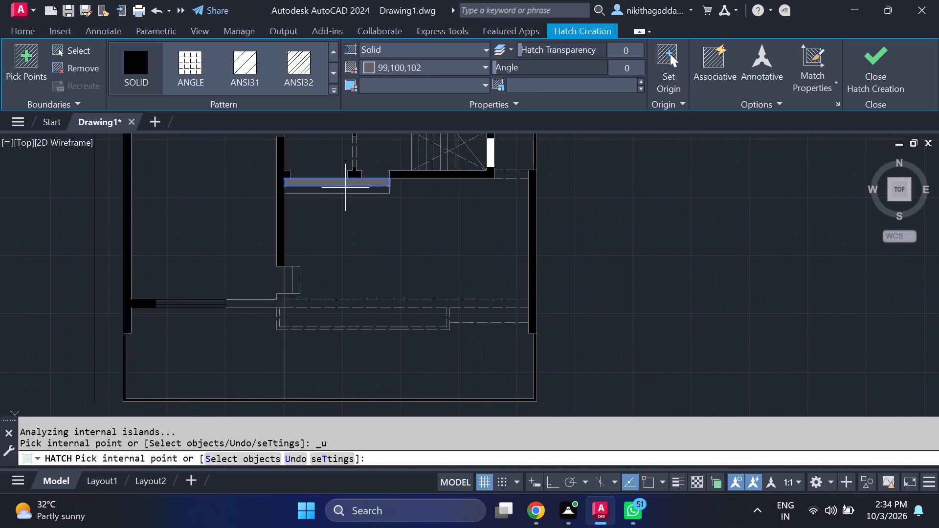
{"action": "scroll", "coordinate": [351, 181], "scroll_direction": "up", "scroll_amount": 2}
{"action": "left_click", "coordinate": [336, 205]}
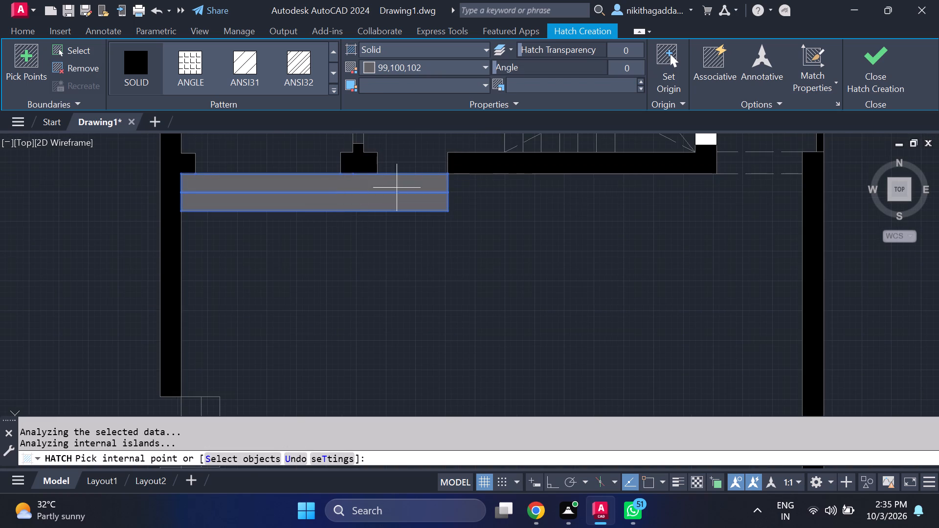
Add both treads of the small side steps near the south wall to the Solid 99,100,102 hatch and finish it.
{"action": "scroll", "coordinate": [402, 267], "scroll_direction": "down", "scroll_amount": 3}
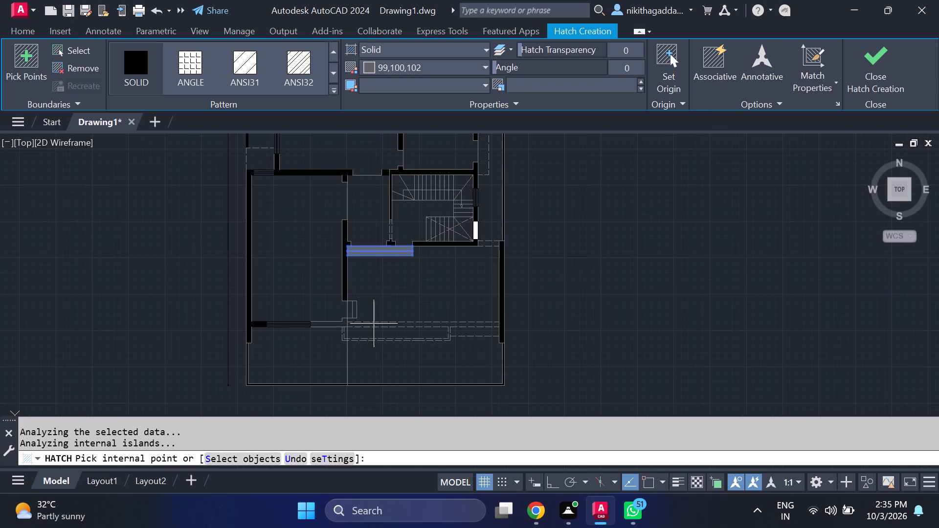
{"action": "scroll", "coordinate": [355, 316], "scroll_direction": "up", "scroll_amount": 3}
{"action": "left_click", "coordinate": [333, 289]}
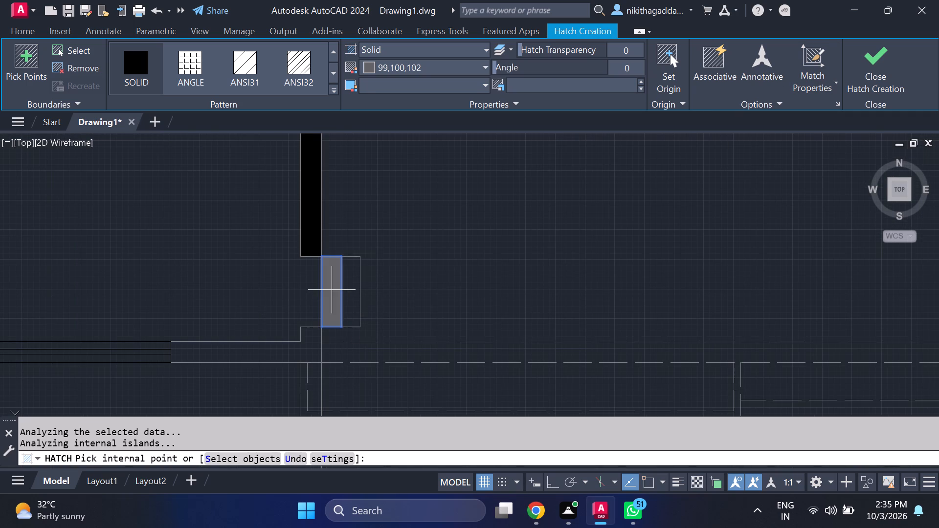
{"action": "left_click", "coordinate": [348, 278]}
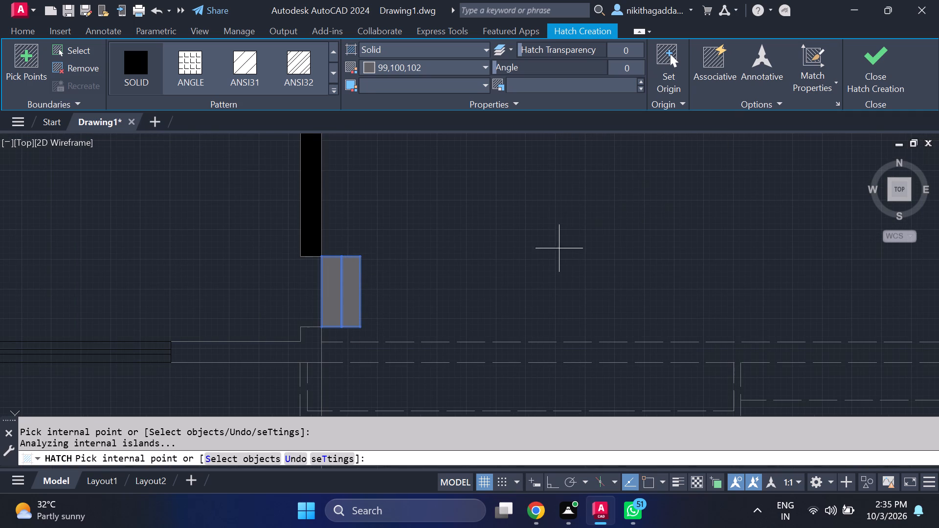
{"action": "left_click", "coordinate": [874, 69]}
Set the walls layer's colour to index colour 250.
{"action": "scroll", "coordinate": [462, 300], "scroll_direction": "down", "scroll_amount": 3}
{"action": "scroll", "coordinate": [456, 242], "scroll_direction": "up", "scroll_amount": 3}
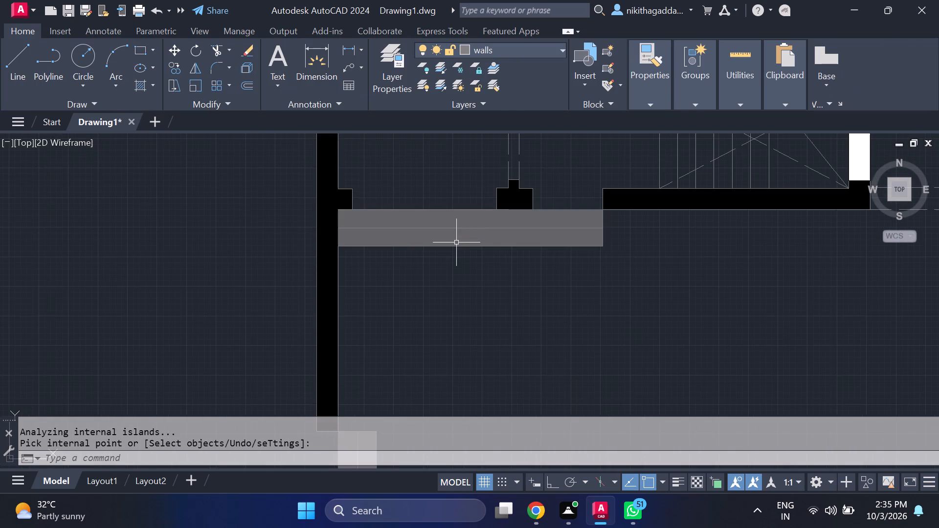
{"action": "scroll", "coordinate": [456, 234], "scroll_direction": "up", "scroll_amount": 2}
{"action": "left_click", "coordinate": [557, 47]}
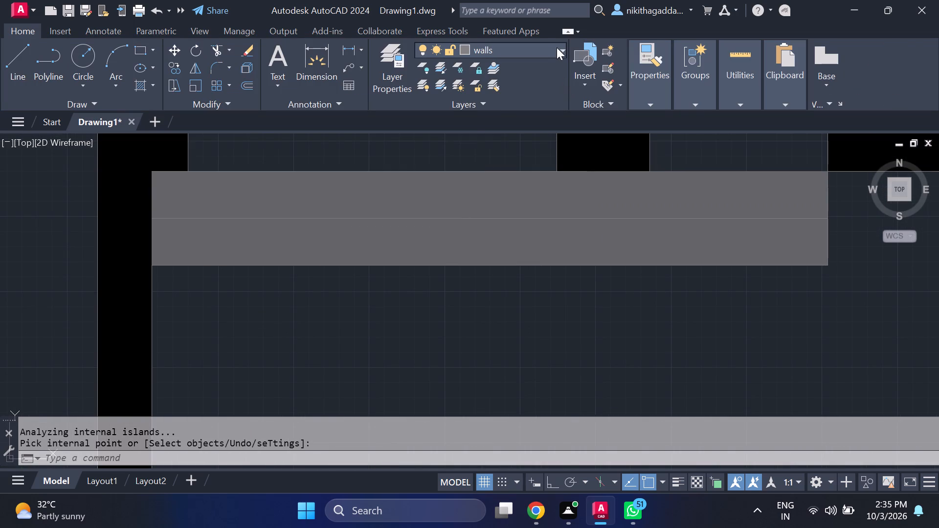
{"action": "left_click", "coordinate": [466, 159]}
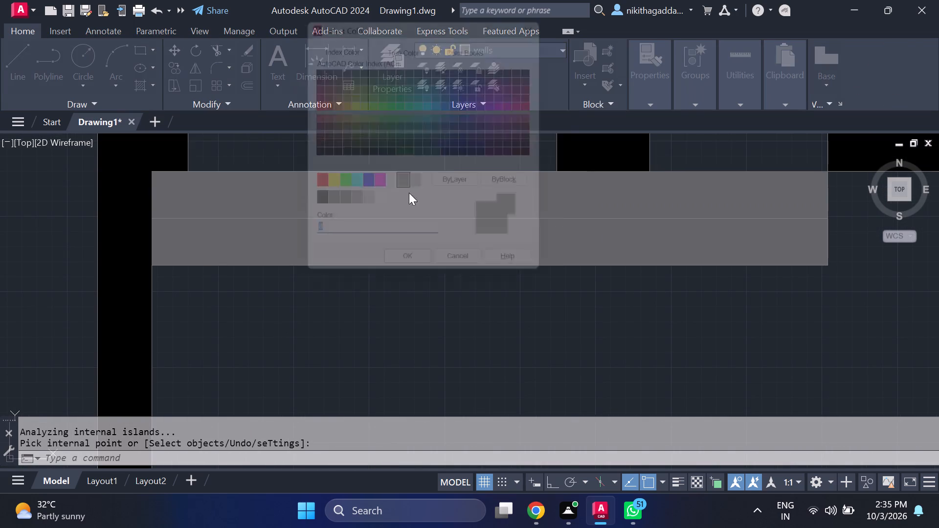
{"action": "left_click", "coordinate": [317, 211]}
{"action": "left_click", "coordinate": [397, 274]}
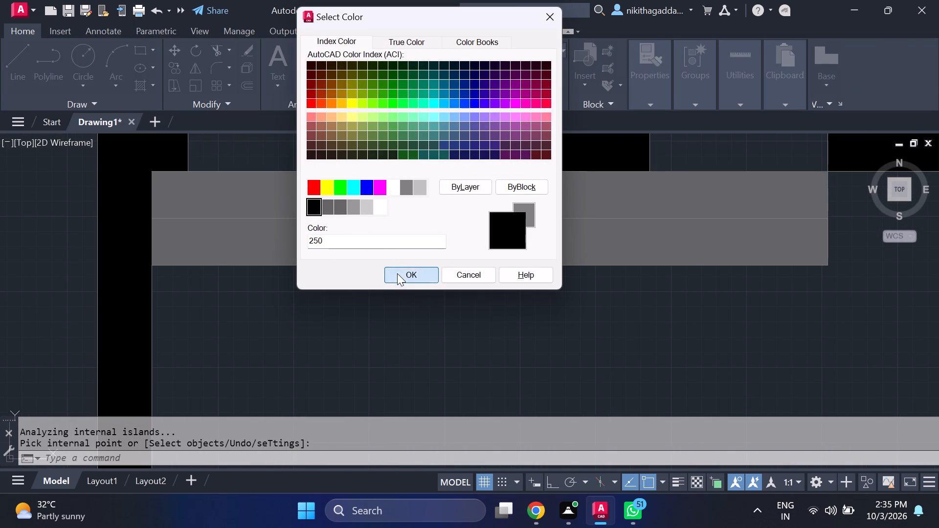
{"action": "key", "text": "Escape"}
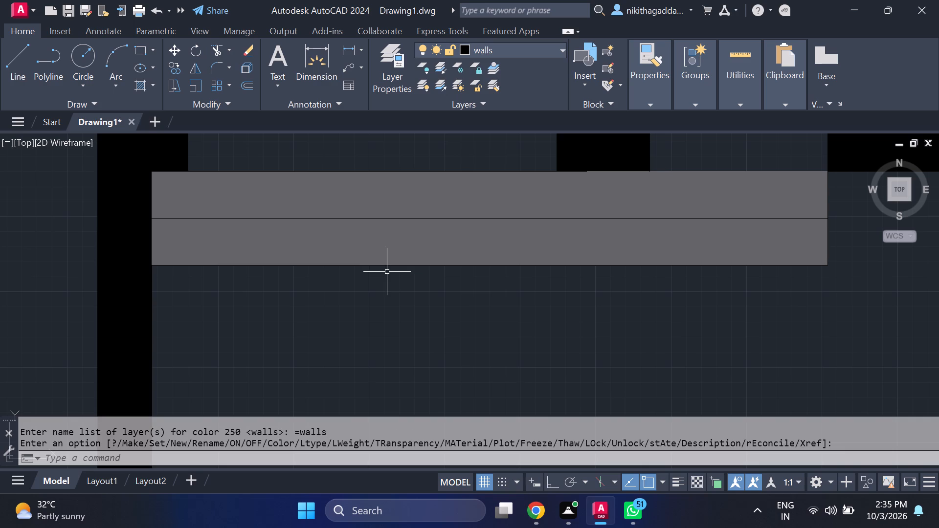
Examine the hatched entrance steps, the adjoining walls and the dashed lines at the south end of the plan.
{"action": "scroll", "coordinate": [387, 272], "scroll_direction": "down", "scroll_amount": 4}
{"action": "scroll", "coordinate": [409, 264], "scroll_direction": "up", "scroll_amount": 1}
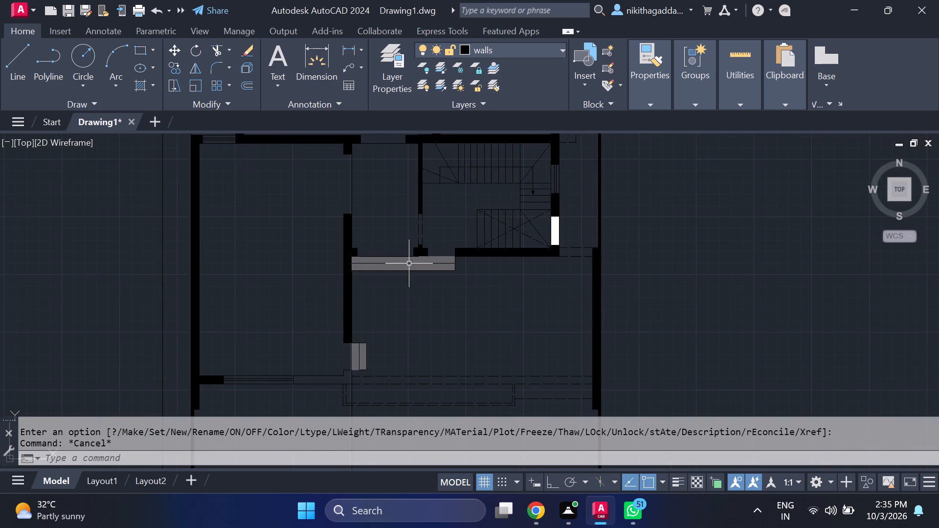
{"action": "scroll", "coordinate": [409, 264], "scroll_direction": "up", "scroll_amount": 1}
{"action": "scroll", "coordinate": [409, 264], "scroll_direction": "down", "scroll_amount": 3}
{"action": "middle_click_drag", "start_coordinate": [402, 307], "coordinate": [398, 291]}
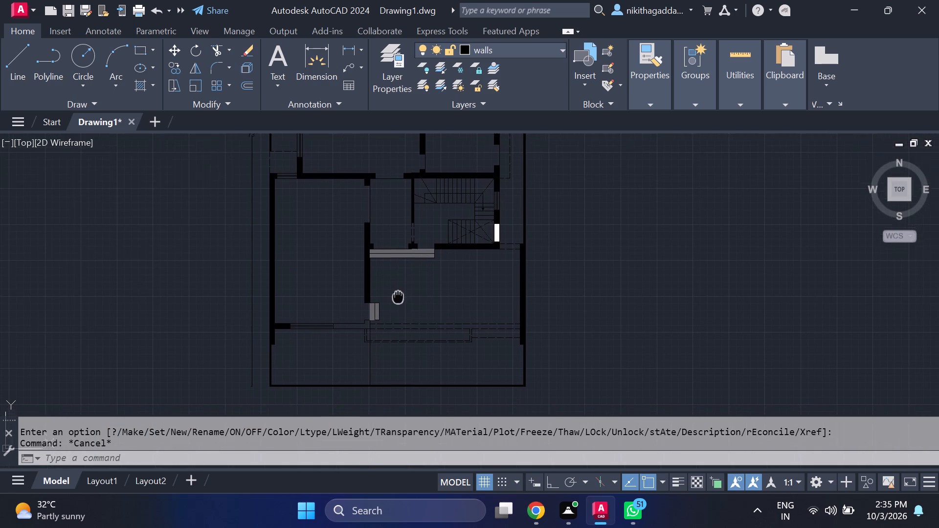
{"action": "middle_click_drag", "start_coordinate": [398, 291], "coordinate": [405, 269]}
{"action": "scroll", "coordinate": [390, 297], "scroll_direction": "up", "scroll_amount": 6}
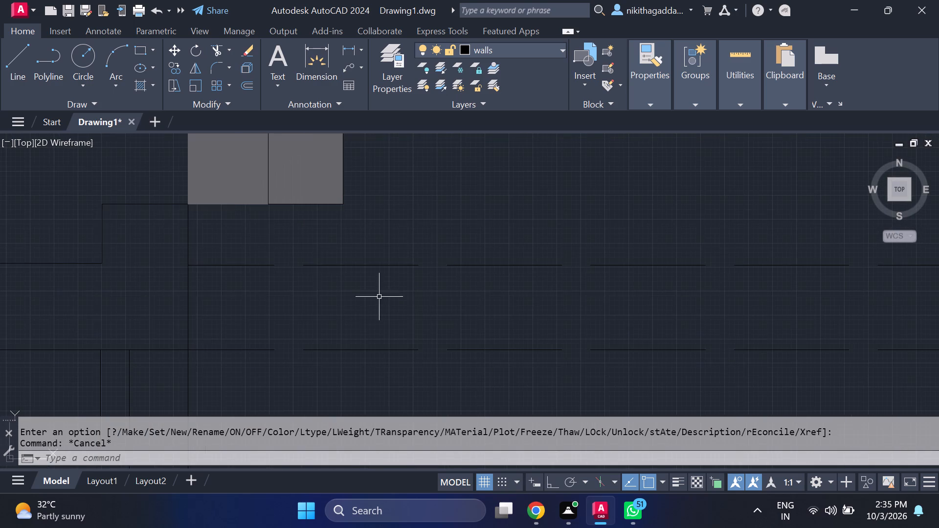
{"action": "scroll", "coordinate": [236, 208], "scroll_direction": "up", "scroll_amount": 3}
{"action": "scroll", "coordinate": [340, 192], "scroll_direction": "up", "scroll_amount": 3}
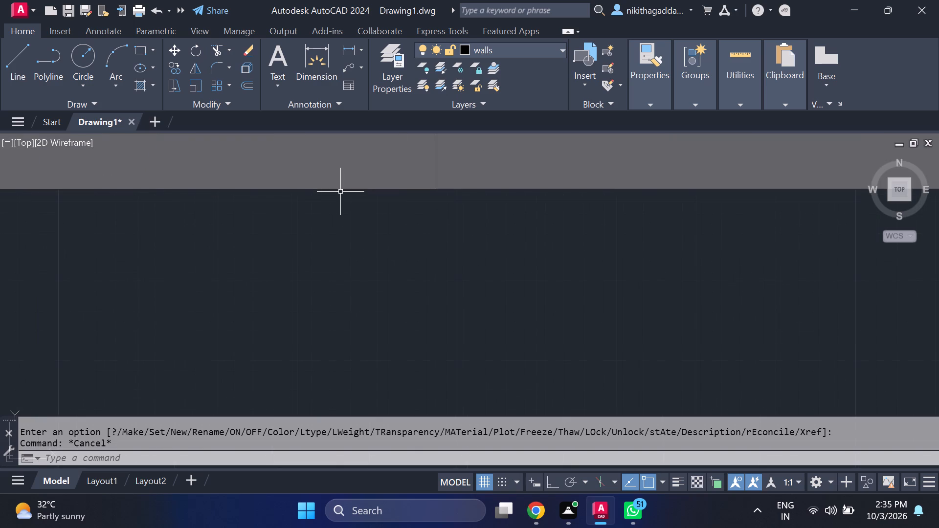
{"action": "scroll", "coordinate": [445, 176], "scroll_direction": "down", "scroll_amount": 4}
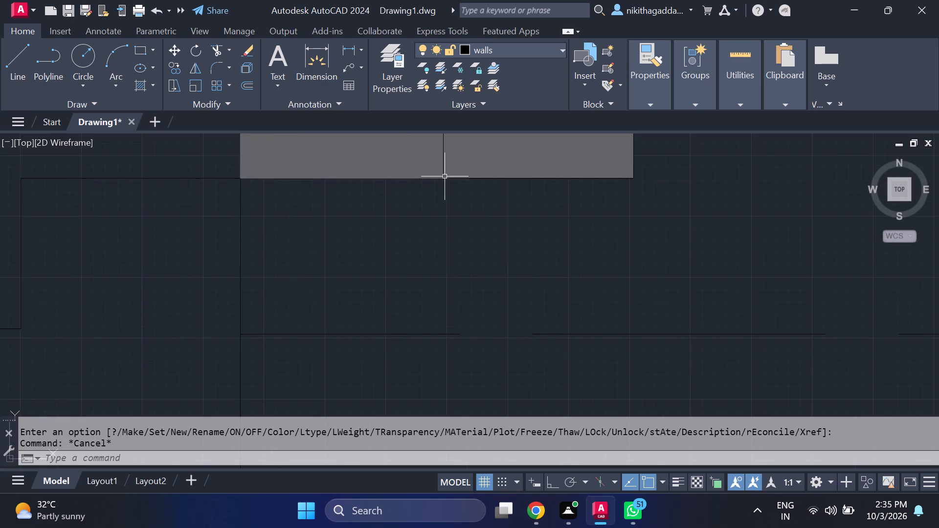
{"action": "scroll", "coordinate": [445, 180], "scroll_direction": "down", "scroll_amount": 8}
{"action": "middle_click_drag", "start_coordinate": [488, 178], "coordinate": [449, 267]}
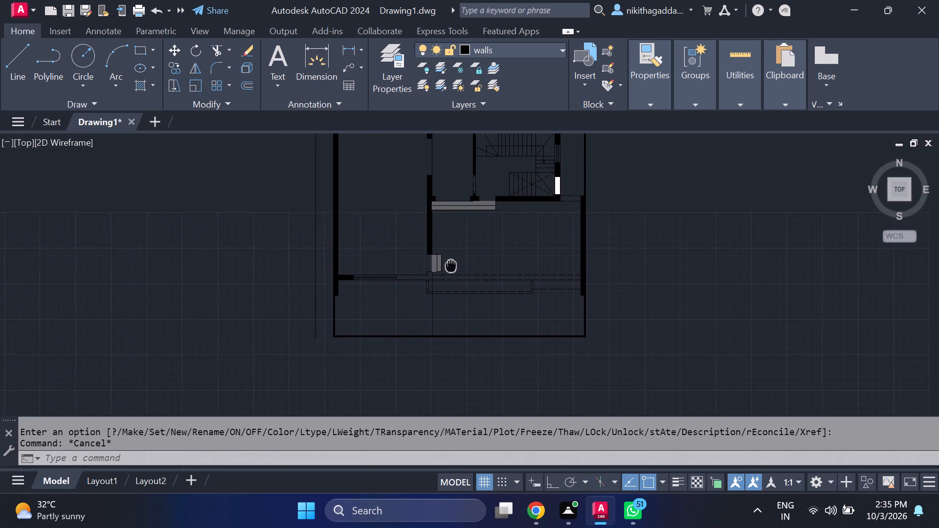
{"action": "middle_click_drag", "start_coordinate": [449, 267], "coordinate": [441, 278]}
{"action": "scroll", "coordinate": [441, 276], "scroll_direction": "up", "scroll_amount": 3}
{"action": "scroll", "coordinate": [346, 239], "scroll_direction": "up", "scroll_amount": 4}
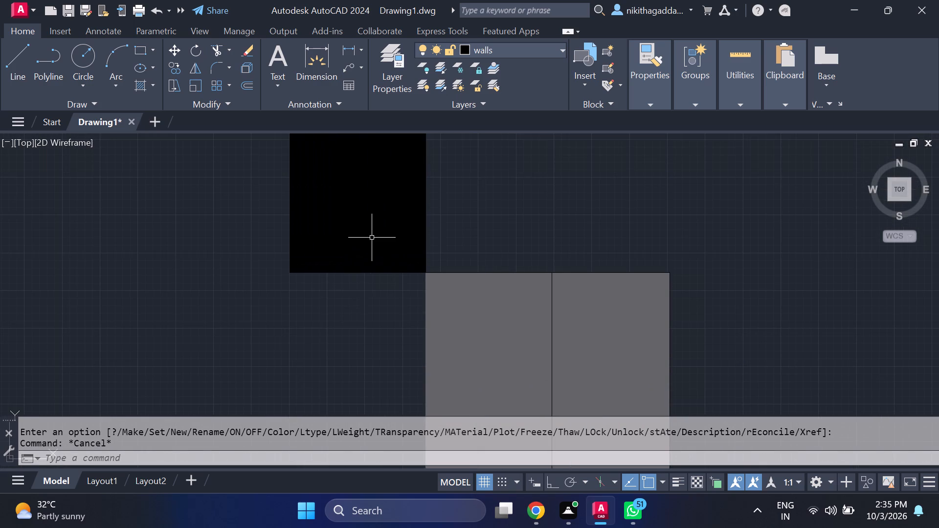
{"action": "scroll", "coordinate": [407, 238], "scroll_direction": "down", "scroll_amount": 9}
{"action": "scroll", "coordinate": [415, 242], "scroll_direction": "up", "scroll_amount": 2}
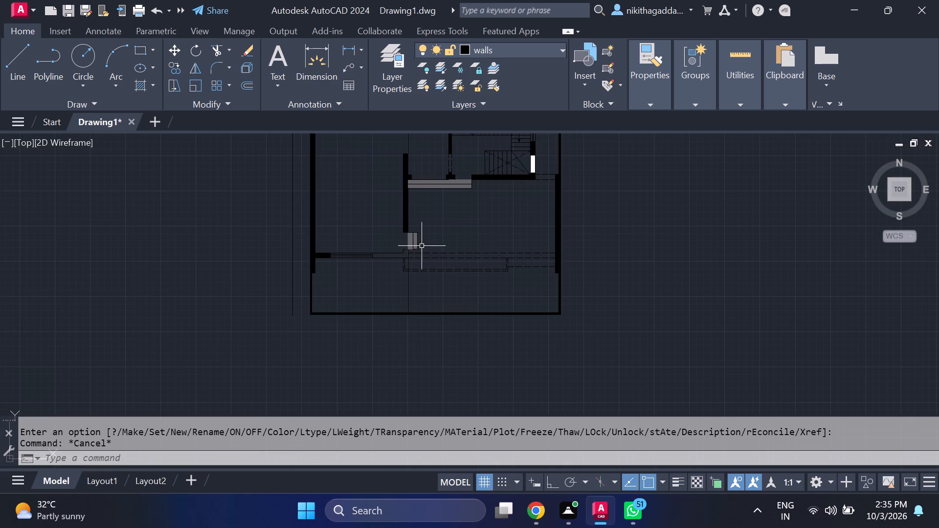
Apply a Solid hatch in ByLayer colour to the unfilled L-shaped south wall segment between the window and the small side steps.
{"action": "type", "text": "HATCH"}
{"action": "key", "text": "Return"}
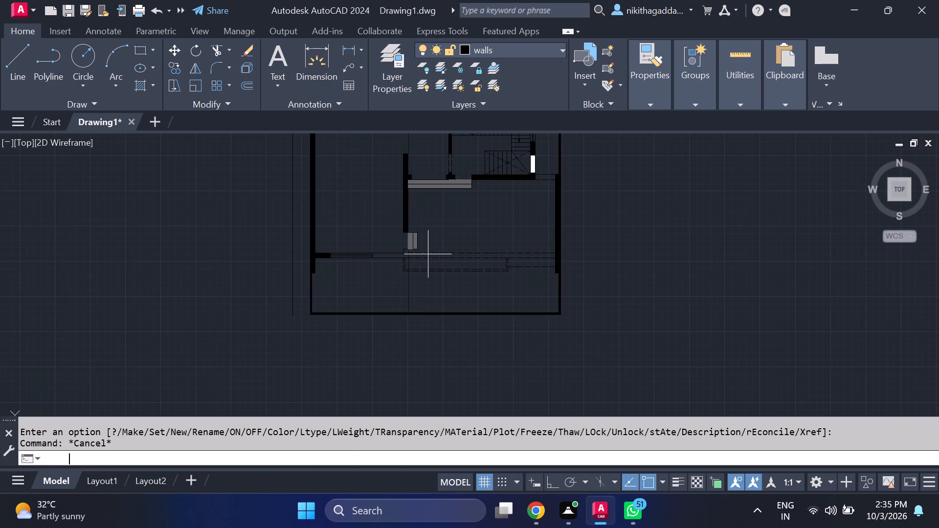
{"action": "left_click", "coordinate": [469, 71]}
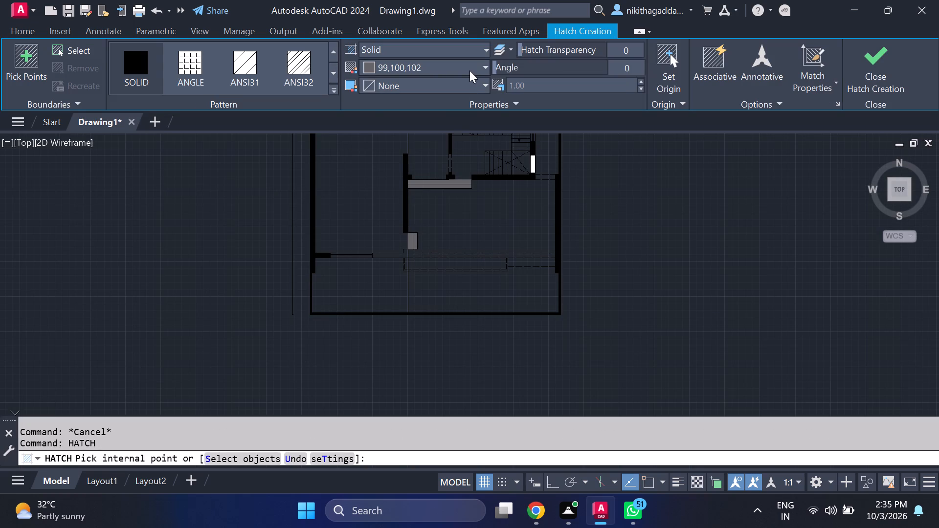
{"action": "left_click", "coordinate": [366, 83]}
{"action": "scroll", "coordinate": [377, 277], "scroll_direction": "up", "scroll_amount": 1}
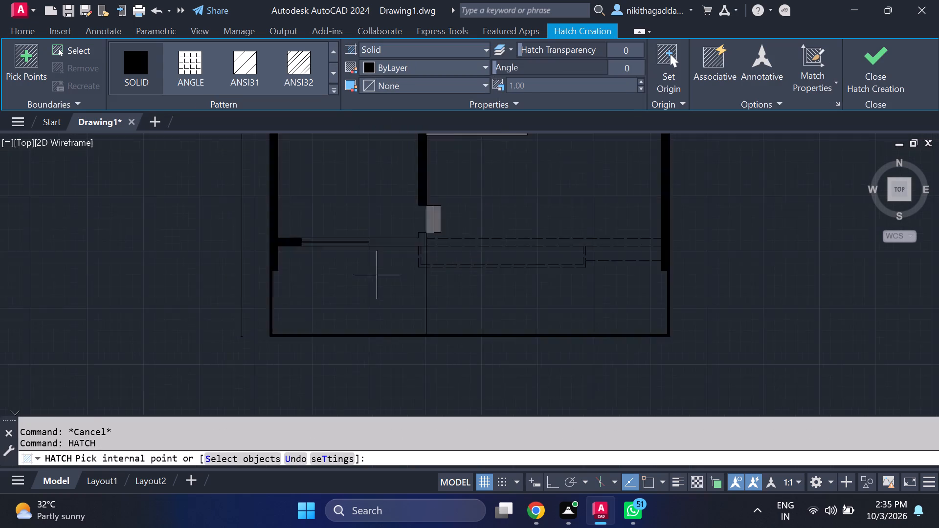
{"action": "scroll", "coordinate": [378, 271], "scroll_direction": "up", "scroll_amount": 2}
{"action": "left_click", "coordinate": [434, 201]}
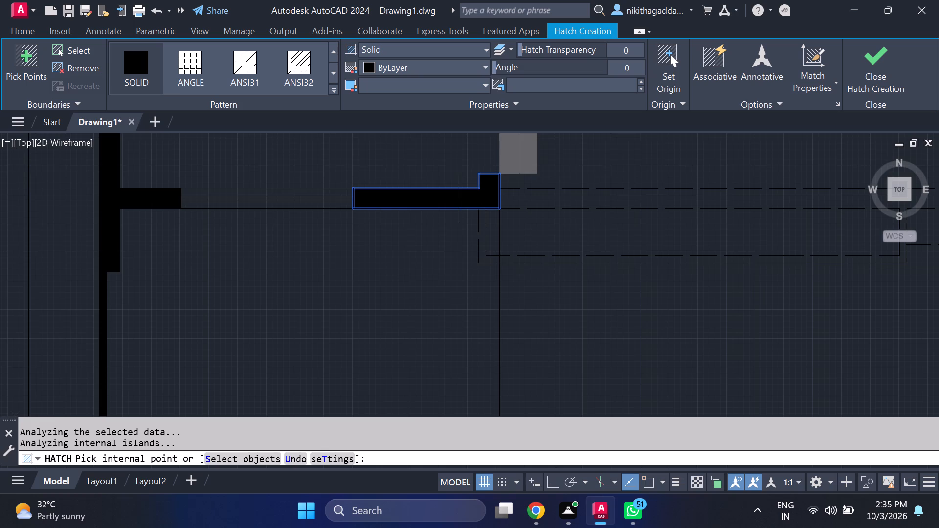
{"action": "scroll", "coordinate": [517, 211], "scroll_direction": "down", "scroll_amount": 3}
{"action": "scroll", "coordinate": [581, 216], "scroll_direction": "down", "scroll_amount": 3}
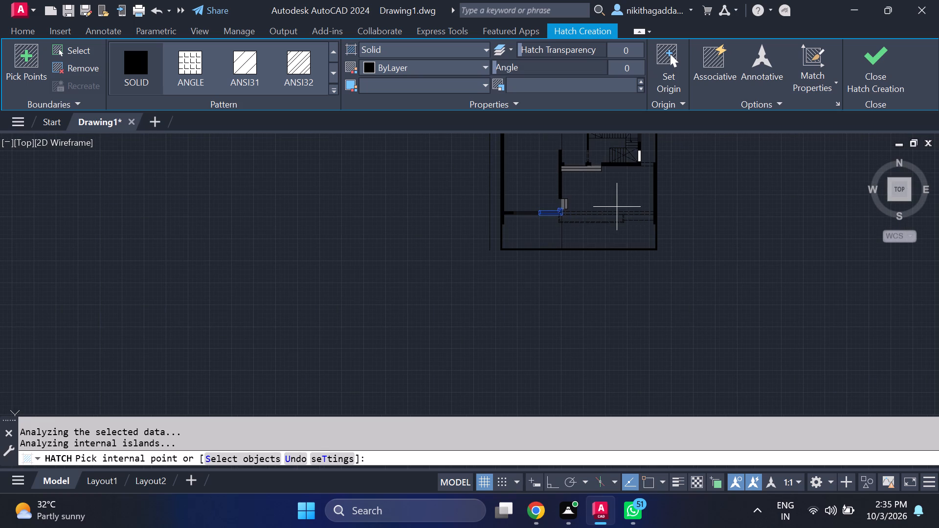
{"action": "scroll", "coordinate": [611, 214], "scroll_direction": "down", "scroll_amount": 1}
{"action": "middle_click_drag", "start_coordinate": [607, 220], "coordinate": [535, 294]}
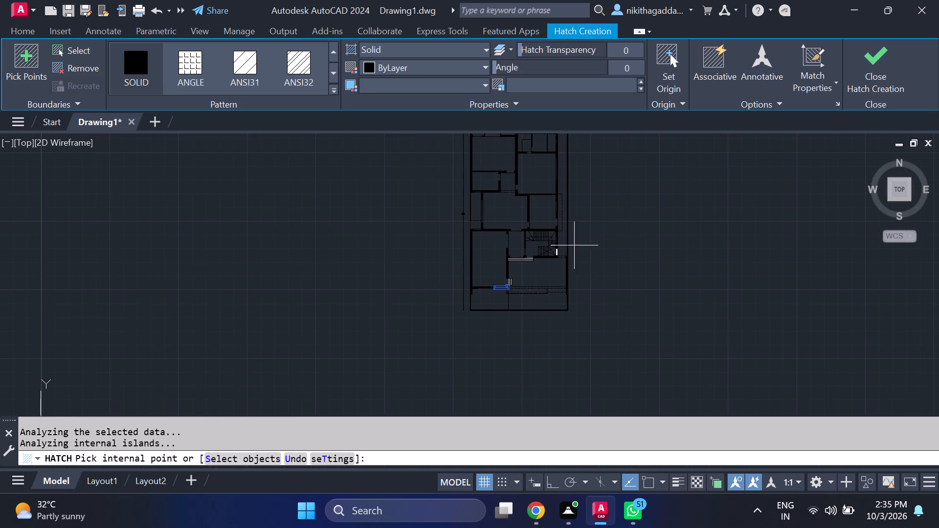
{"action": "left_click", "coordinate": [884, 74]}
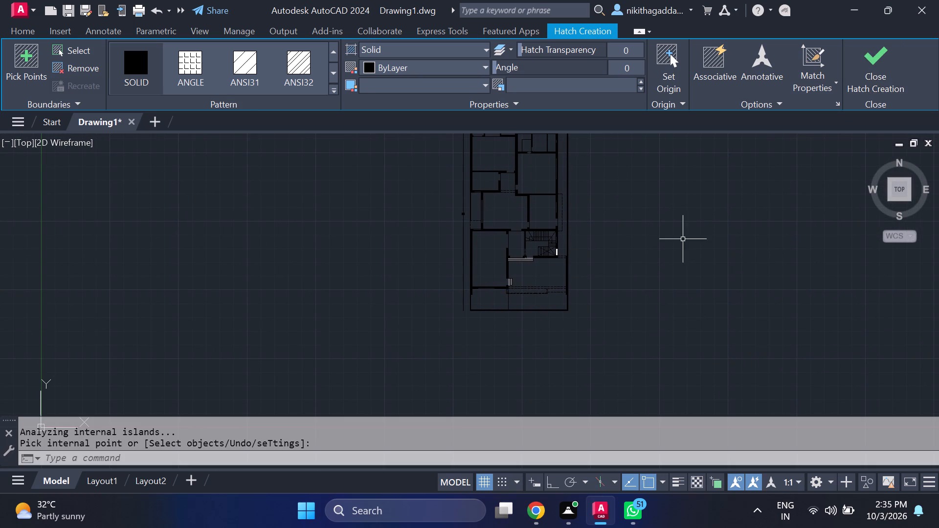
Delete the grey hatch and the dividing line of the small side steps near the south wall.
{"action": "scroll", "coordinate": [486, 325], "scroll_direction": "up", "scroll_amount": 1}
{"action": "scroll", "coordinate": [553, 269], "scroll_direction": "up", "scroll_amount": 2}
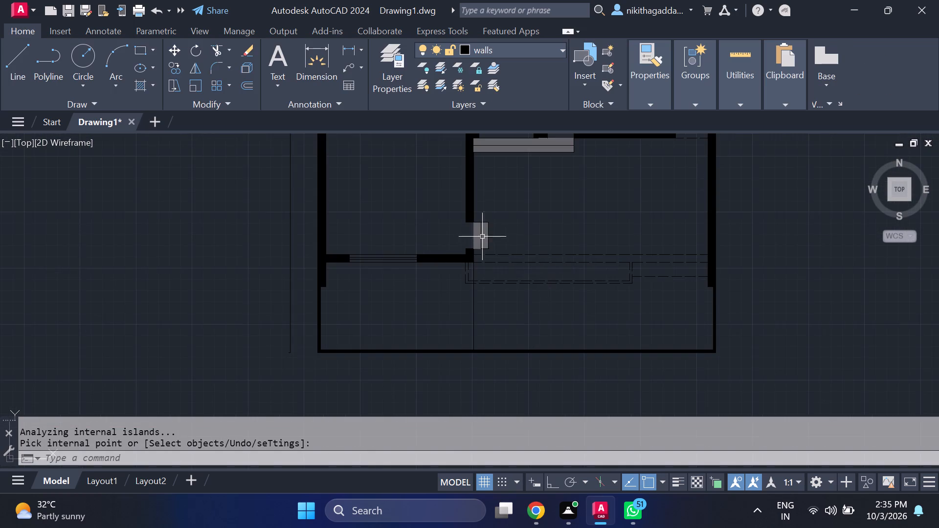
{"action": "scroll", "coordinate": [482, 237], "scroll_direction": "up", "scroll_amount": 3}
{"action": "left_click", "coordinate": [479, 241]}
{"action": "left_click", "coordinate": [450, 228]}
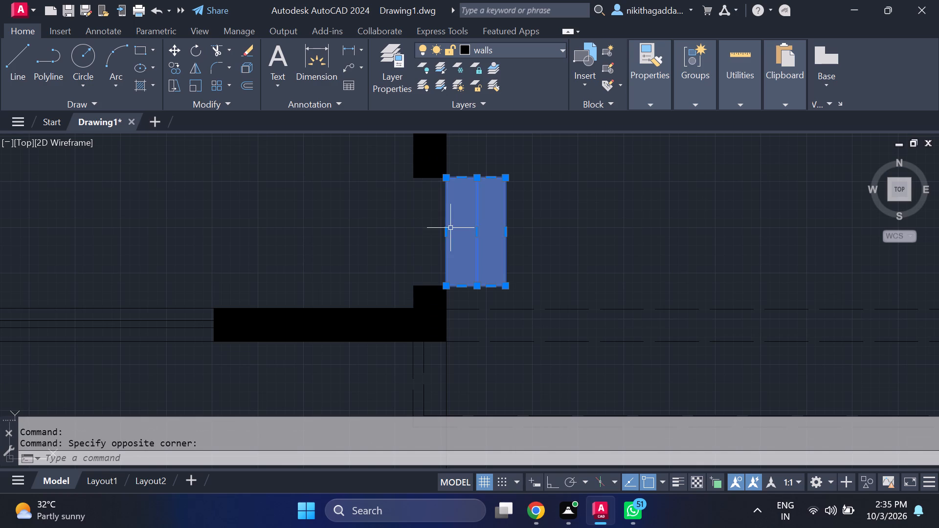
{"action": "key", "text": "Delete"}
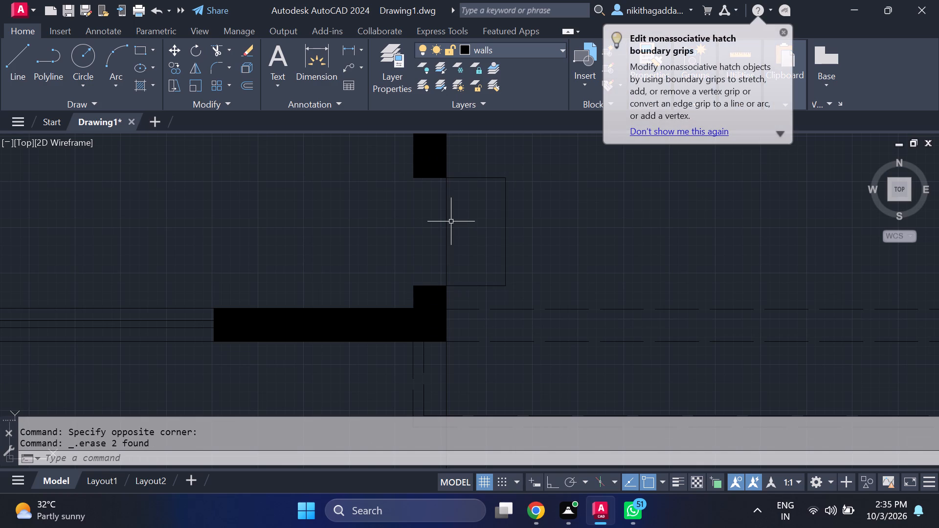
Draw a vertical dividing line through the small side steps, from the midpoint of their north edge to the midpoint of their south edge.
{"action": "key", "text": "l"}
{"action": "key", "text": "Return"}
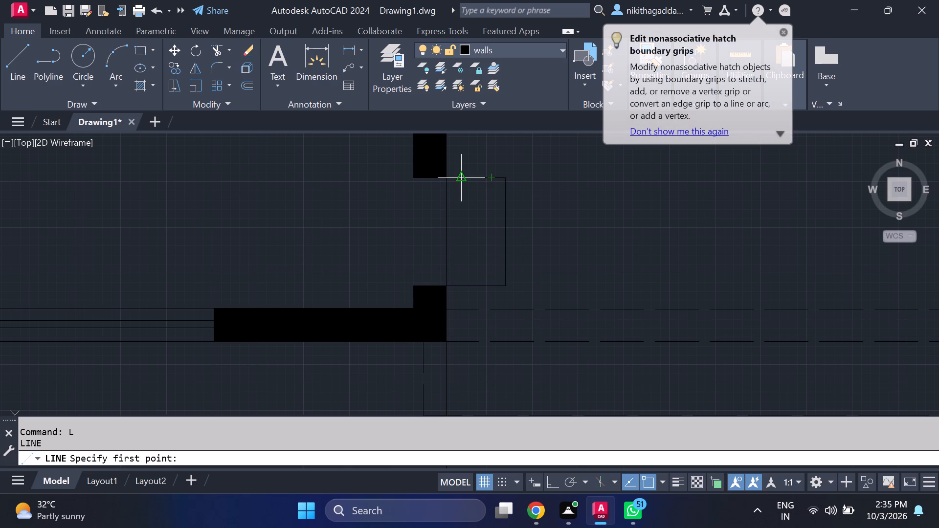
{"action": "scroll", "coordinate": [472, 180], "scroll_direction": "up", "scroll_amount": 2}
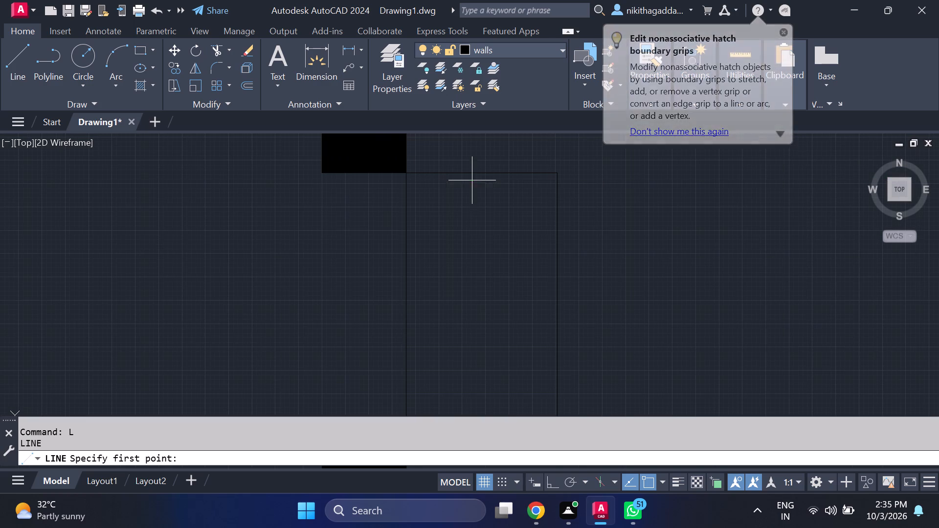
{"action": "left_click", "coordinate": [483, 172]}
{"action": "scroll", "coordinate": [480, 242], "scroll_direction": "down", "scroll_amount": 1}
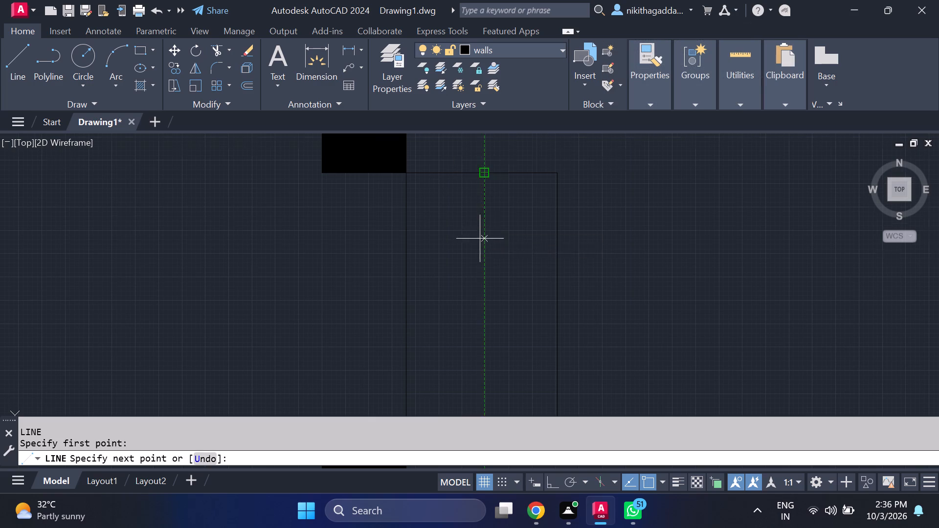
{"action": "scroll", "coordinate": [480, 246], "scroll_direction": "down", "scroll_amount": 2}
{"action": "scroll", "coordinate": [488, 313], "scroll_direction": "up", "scroll_amount": 2}
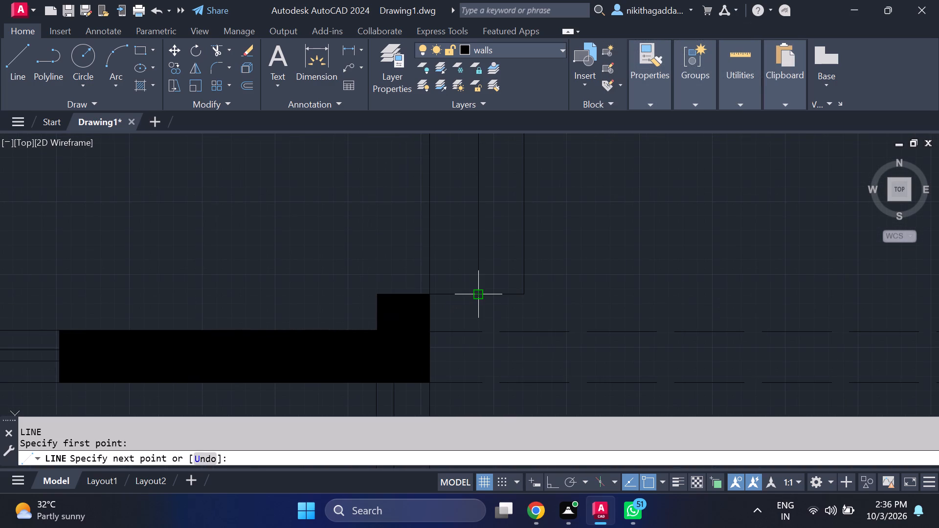
{"action": "left_click", "coordinate": [476, 294]}
{"action": "key", "text": "Escape"}
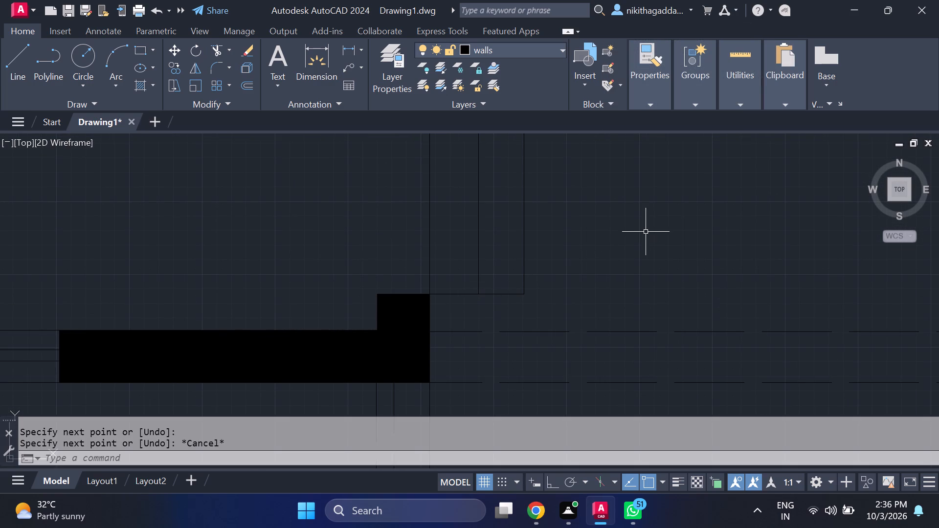
Apply a Solid hatch in grey 99,100,102 to both halves of the small side steps near the south wall.
{"action": "type", "text": "HATCH"}
{"action": "key", "text": "Return"}
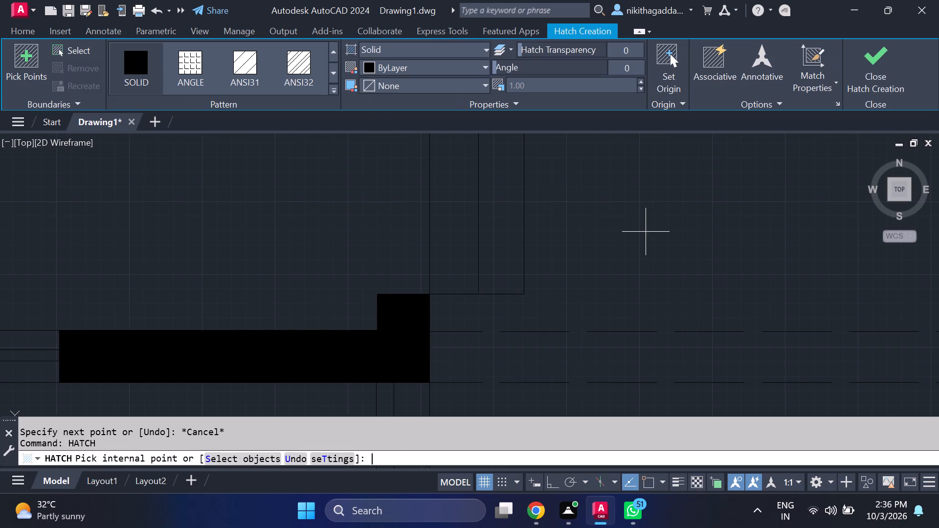
{"action": "left_click", "coordinate": [430, 66]}
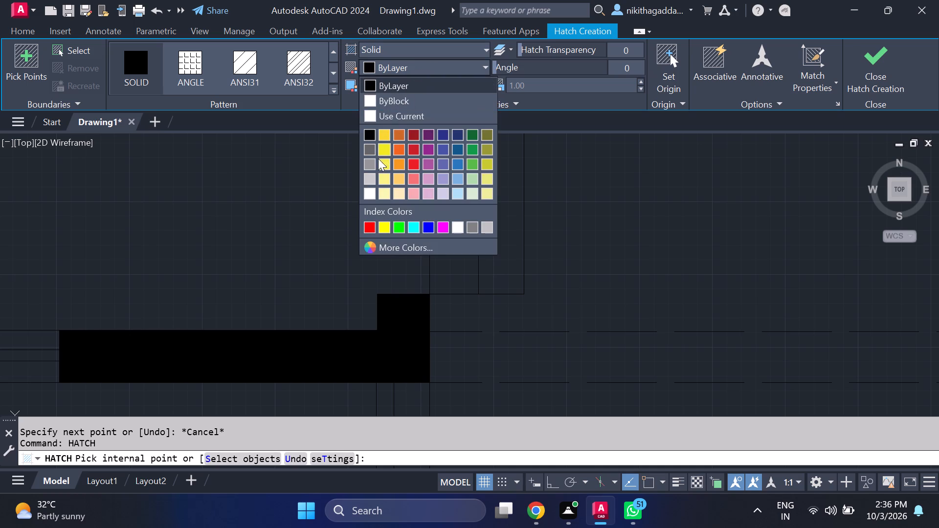
{"action": "left_click", "coordinate": [370, 149]}
{"action": "left_click", "coordinate": [465, 232]}
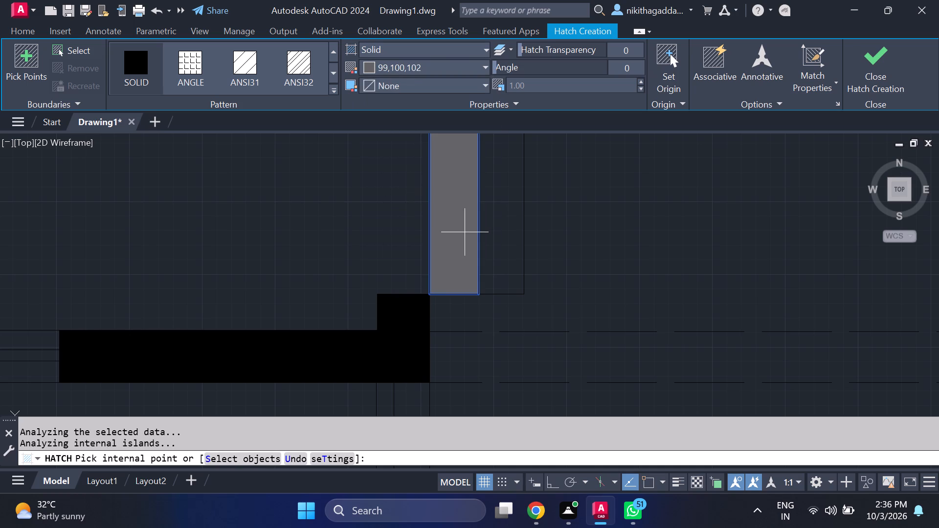
{"action": "left_click", "coordinate": [492, 221]}
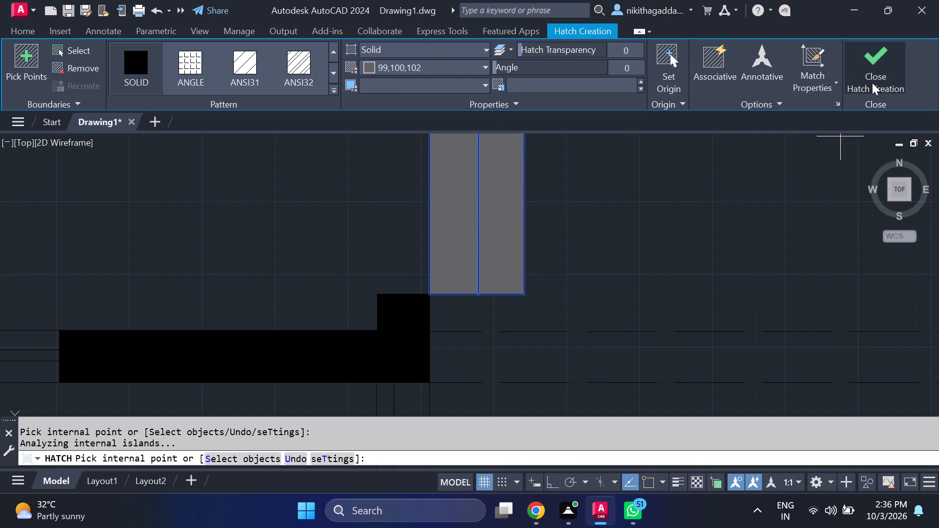
{"action": "left_click", "coordinate": [872, 83]}
{"action": "scroll", "coordinate": [587, 232], "scroll_direction": "down", "scroll_amount": 5}
{"action": "scroll", "coordinate": [594, 212], "scroll_direction": "up", "scroll_amount": 2}
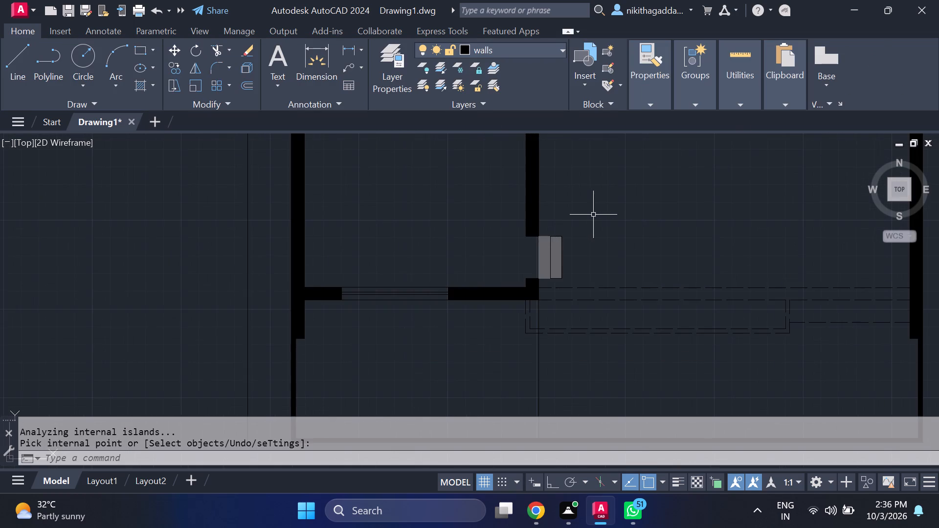
Apply the Solid grey 99,100,102 hatch to both long entrance steps south of the staircase hall.
{"action": "middle_click_drag", "start_coordinate": [595, 211], "coordinate": [579, 307]}
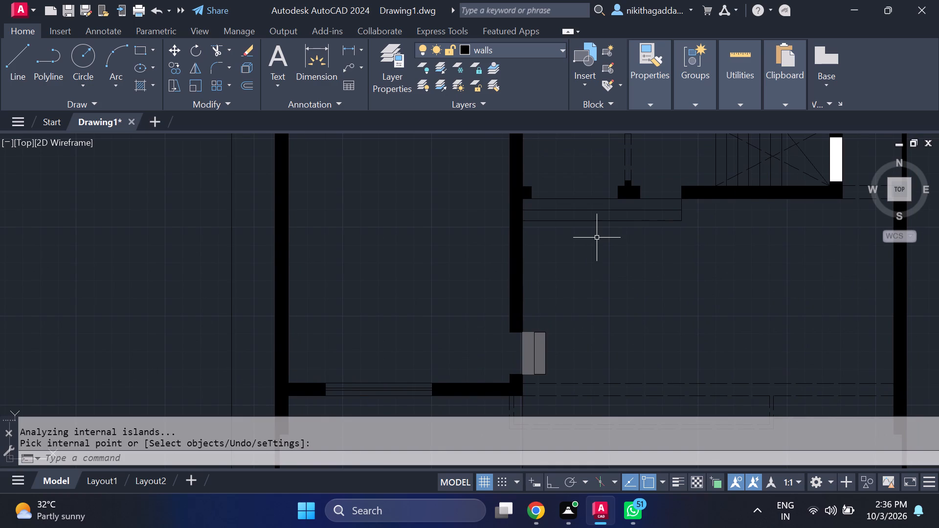
{"action": "type", "text": "HATCH"}
{"action": "key", "text": "Return"}
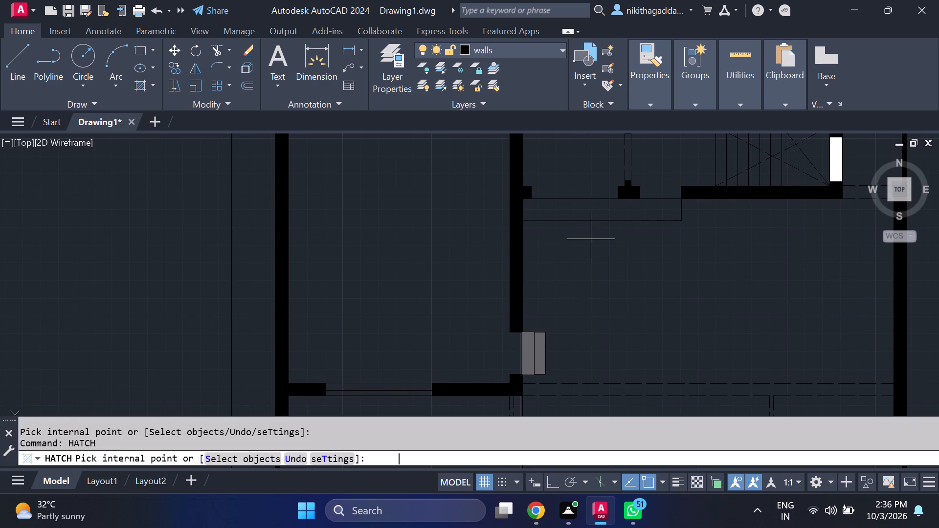
{"action": "left_click", "coordinate": [610, 202]}
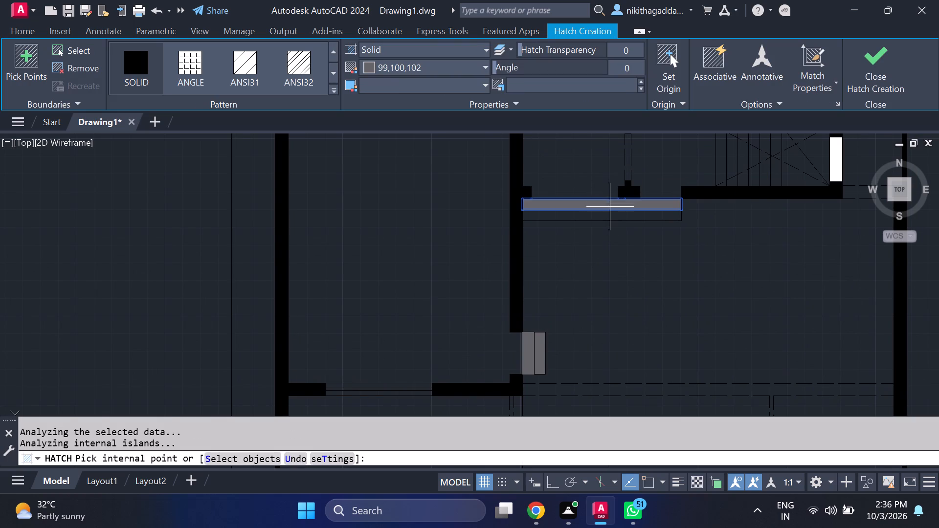
{"action": "left_click", "coordinate": [607, 215]}
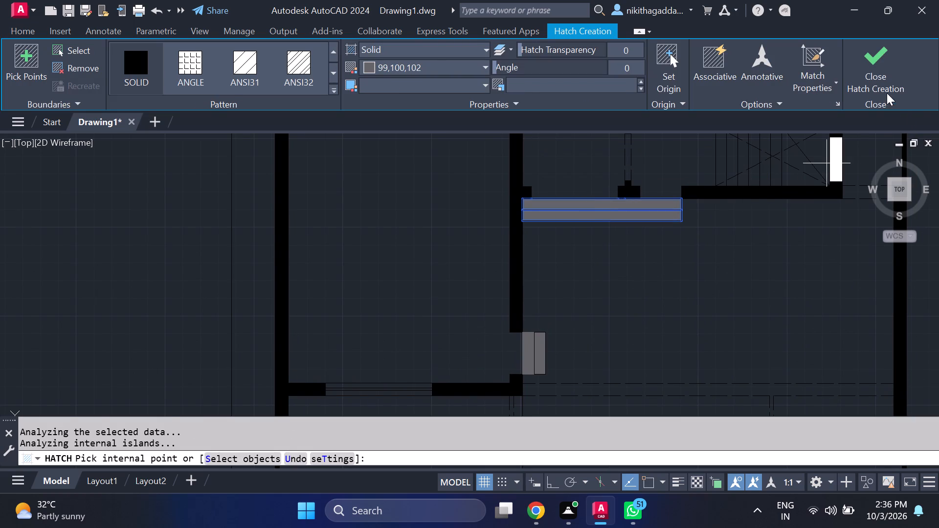
{"action": "left_click", "coordinate": [886, 92]}
Examine the whole floor plan from the south end to the central rooms for areas still needing a fill.
{"action": "scroll", "coordinate": [509, 94], "scroll_direction": "down", "scroll_amount": 2}
{"action": "scroll", "coordinate": [558, 255], "scroll_direction": "down", "scroll_amount": 3}
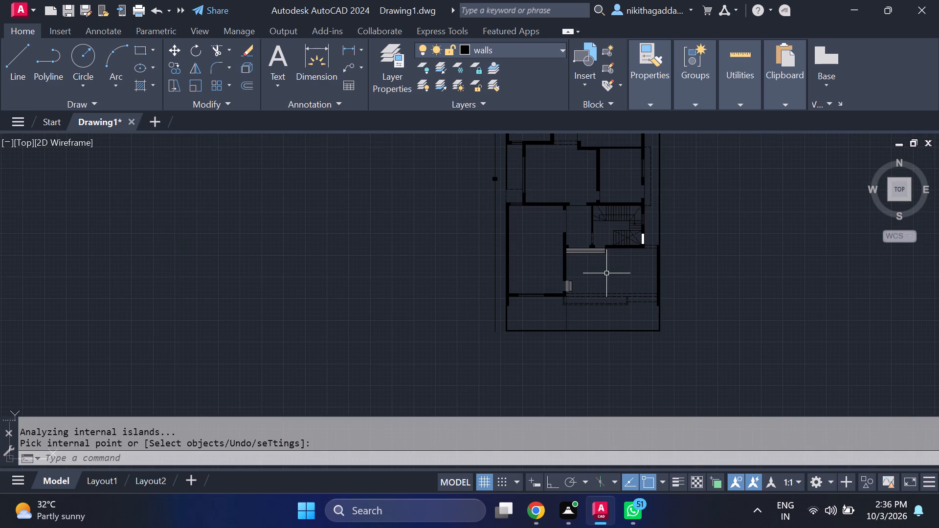
{"action": "middle_click_drag", "start_coordinate": [607, 274], "coordinate": [445, 209]}
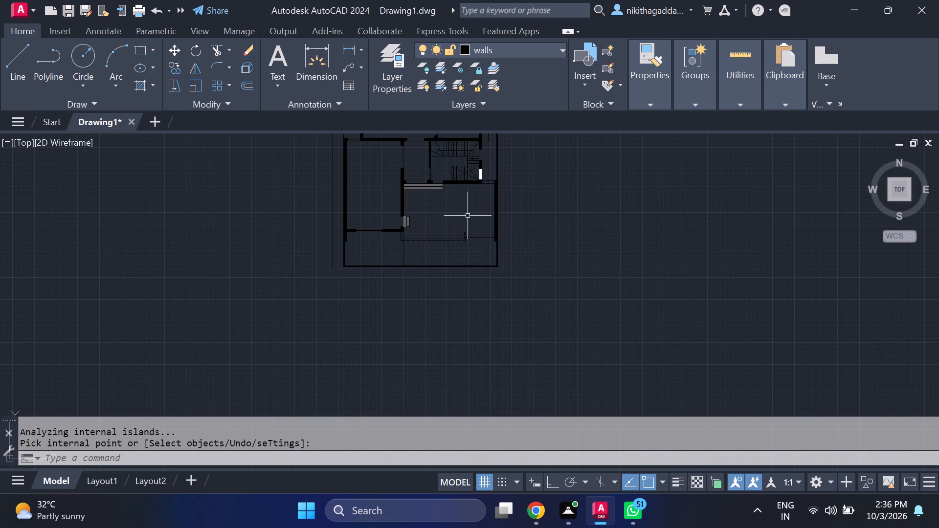
{"action": "middle_click_drag", "start_coordinate": [470, 216], "coordinate": [472, 220]}
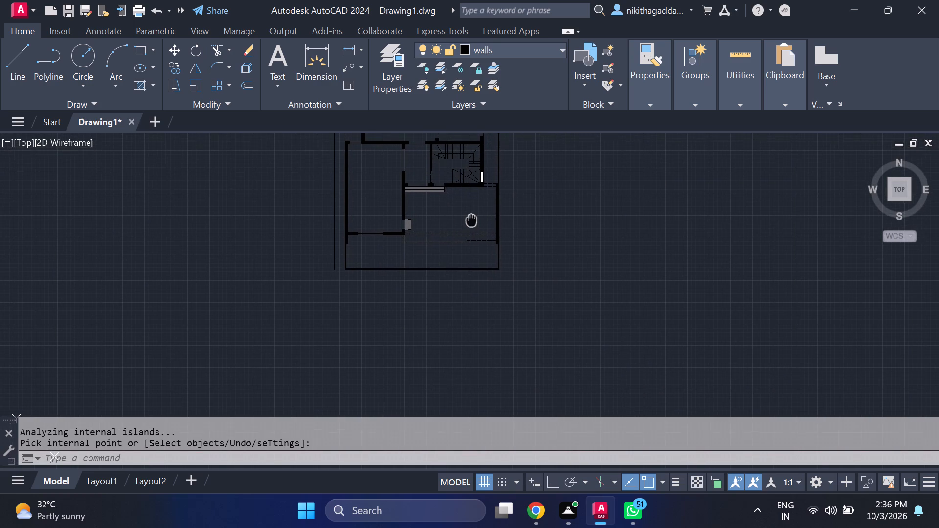
{"action": "middle_click_drag", "start_coordinate": [472, 220], "coordinate": [491, 269]}
{"action": "scroll", "coordinate": [379, 188], "scroll_direction": "up", "scroll_amount": 1}
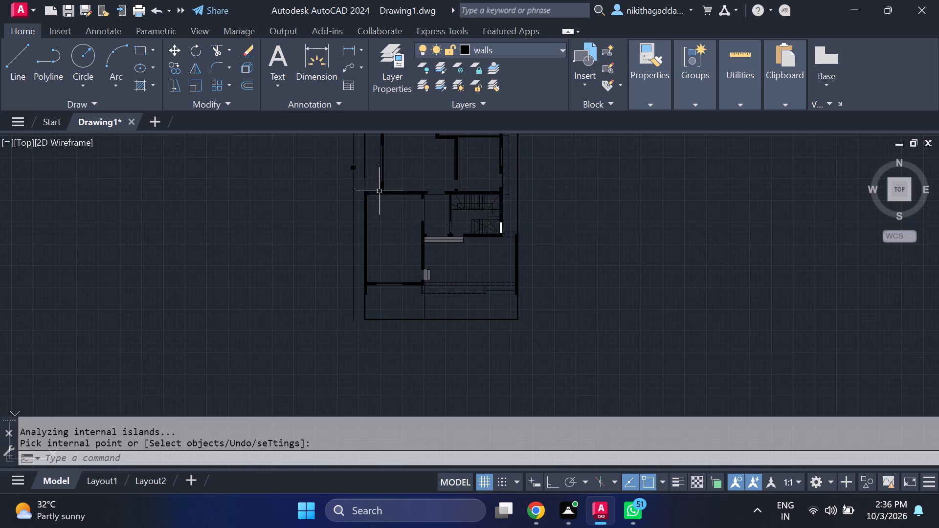
{"action": "scroll", "coordinate": [379, 188], "scroll_direction": "up", "scroll_amount": 1}
{"action": "scroll", "coordinate": [382, 184], "scroll_direction": "down", "scroll_amount": 3}
{"action": "middle_click_drag", "start_coordinate": [402, 204], "coordinate": [416, 227]}
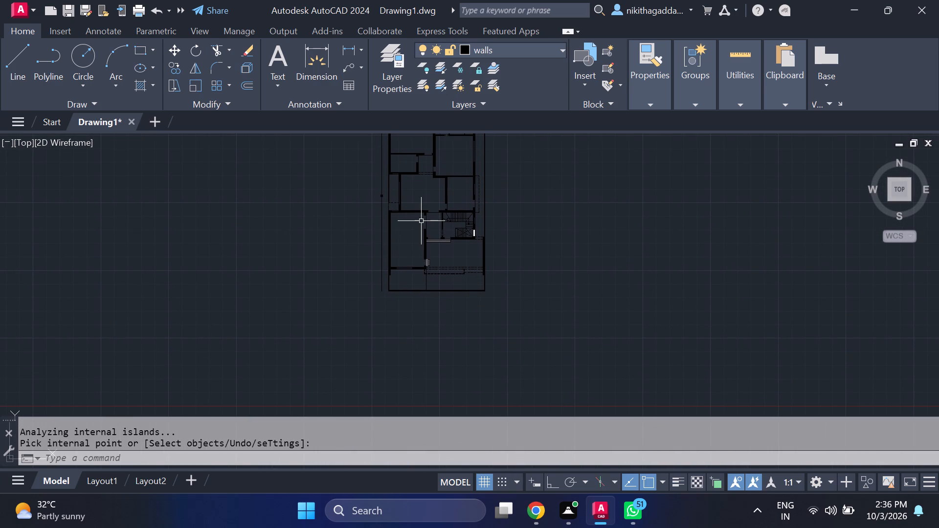
{"action": "middle_click_drag", "start_coordinate": [421, 221], "coordinate": [427, 257]}
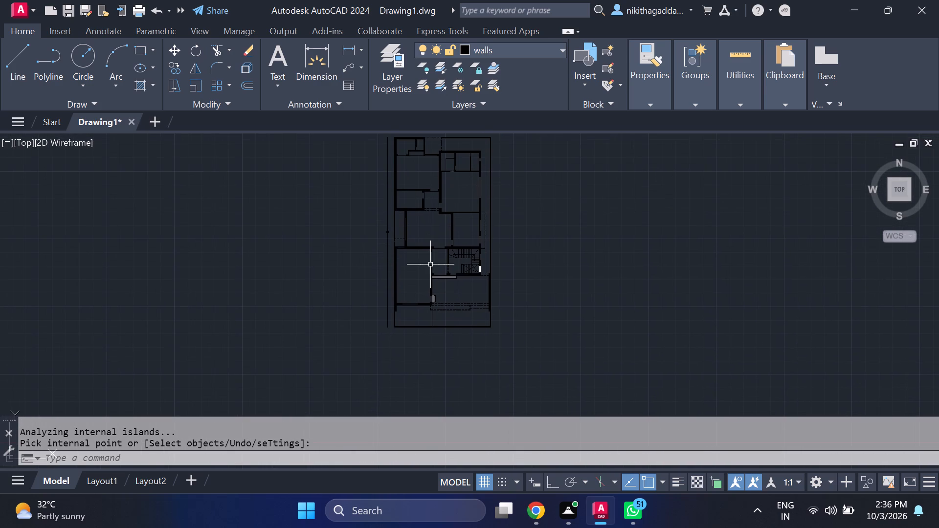
{"action": "middle_click_drag", "start_coordinate": [430, 264], "coordinate": [431, 327]}
{"action": "scroll", "coordinate": [431, 312], "scroll_direction": "up", "scroll_amount": 1}
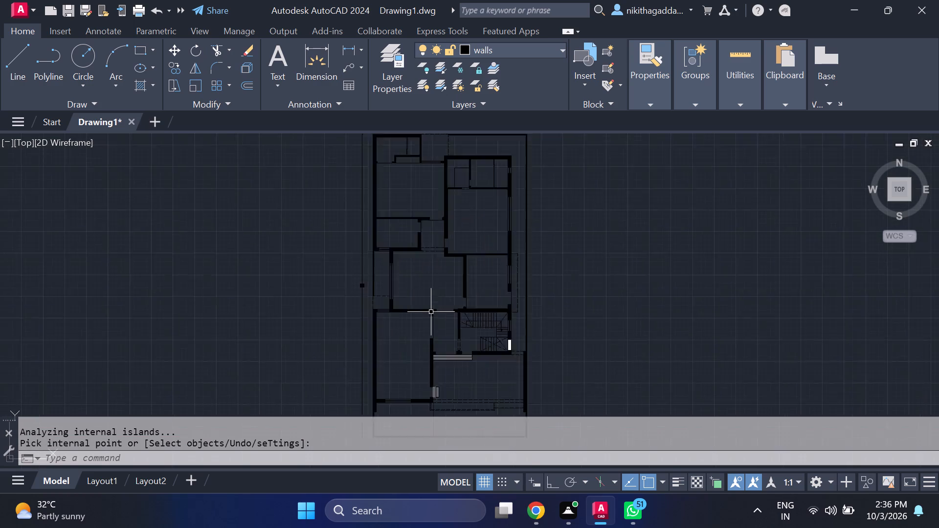
{"action": "scroll", "coordinate": [431, 312], "scroll_direction": "up", "scroll_amount": 3}
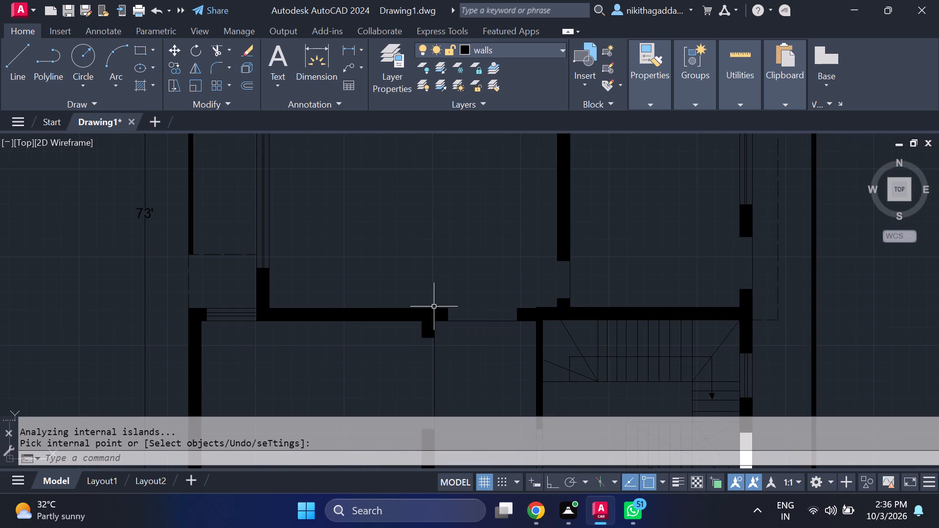
{"action": "scroll", "coordinate": [435, 307], "scroll_direction": "down", "scroll_amount": 2}
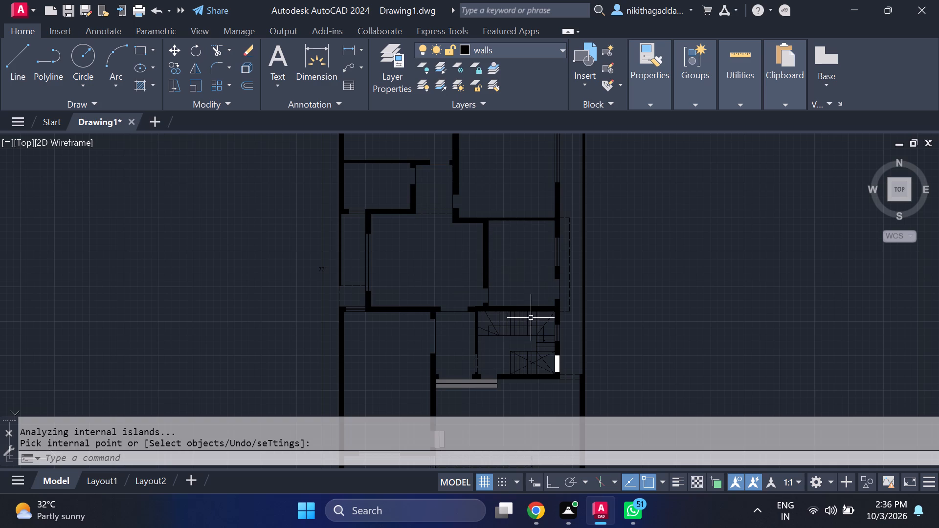
Apply the Solid grey 99,100,102 hatch to all the winder tread areas at the west end of the staircase.
{"action": "middle_click_drag", "start_coordinate": [530, 358], "coordinate": [528, 342]}
{"action": "scroll", "coordinate": [528, 339], "scroll_direction": "up", "scroll_amount": 2}
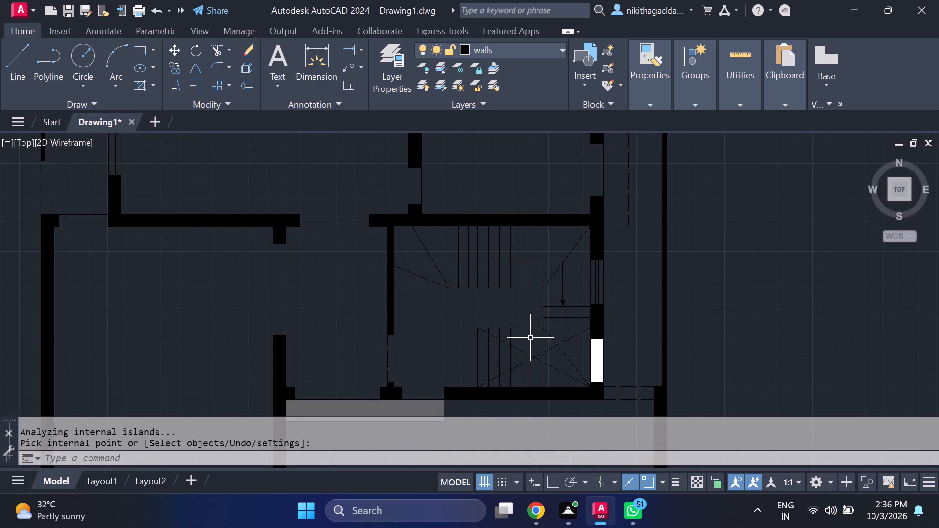
{"action": "type", "text": "HATCH"}
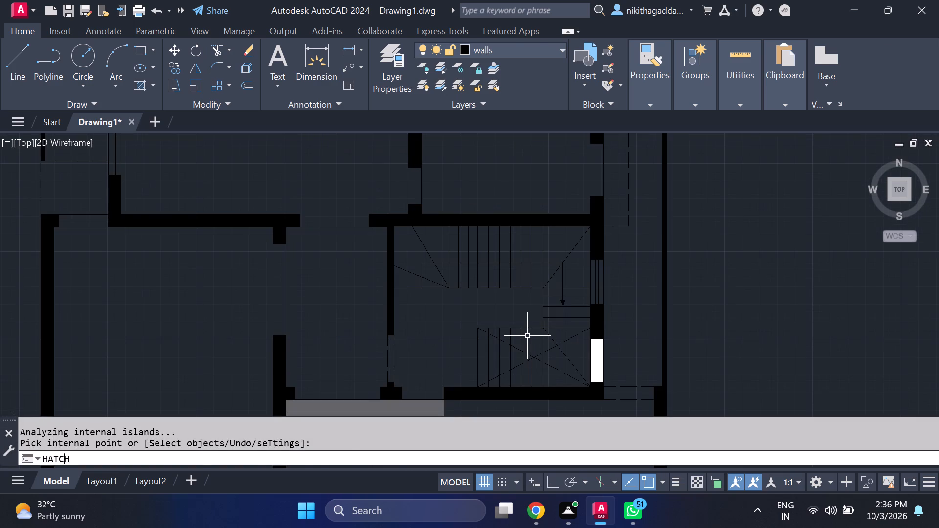
{"action": "key", "text": "Return"}
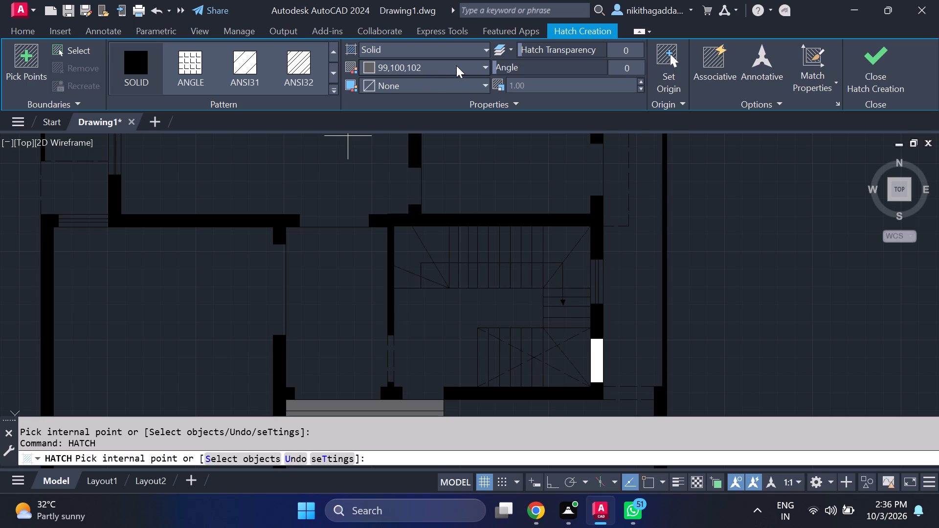
{"action": "left_click", "coordinate": [414, 256]}
{"action": "left_click", "coordinate": [435, 237]}
{"action": "left_click", "coordinate": [429, 276]}
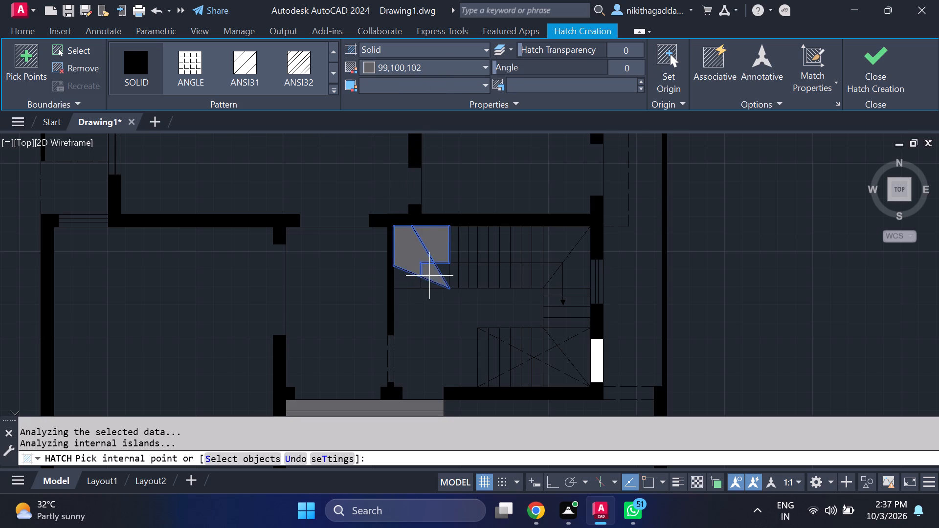
{"action": "left_click", "coordinate": [442, 266]}
{"action": "left_click", "coordinate": [411, 284]}
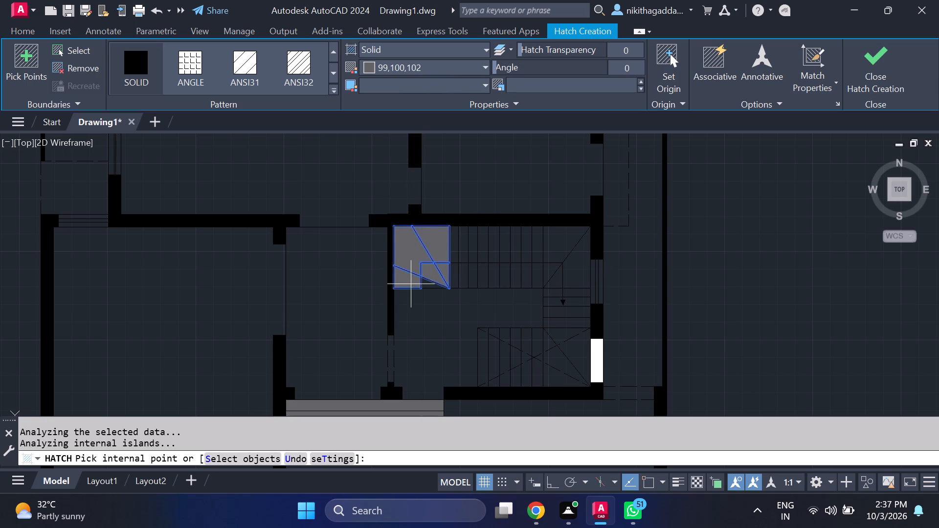
{"action": "scroll", "coordinate": [412, 281], "scroll_direction": "up", "scroll_amount": 2}
{"action": "left_click", "coordinate": [461, 291]}
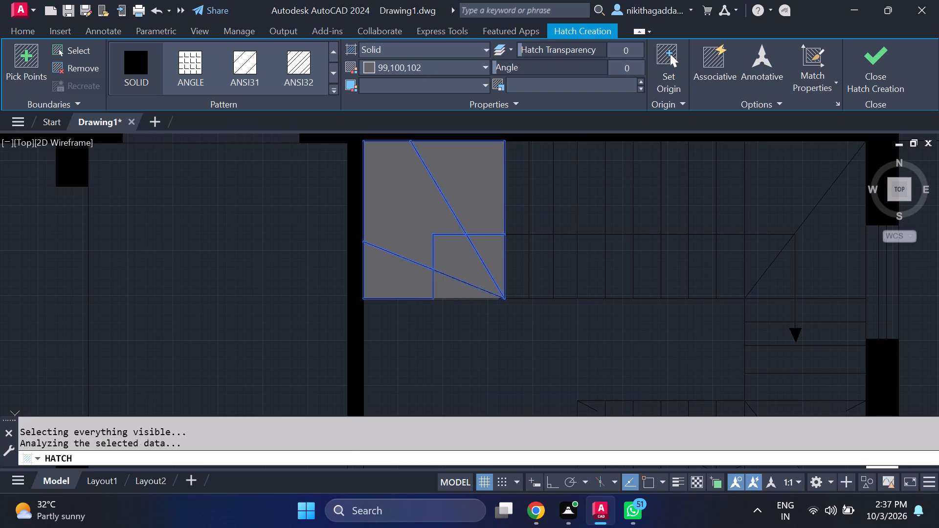
Add the grey hatch to the first six straight treads east of the winders, on both sides of the stair's walking line.
{"action": "left_click", "coordinate": [519, 272]}
{"action": "left_click", "coordinate": [517, 221]}
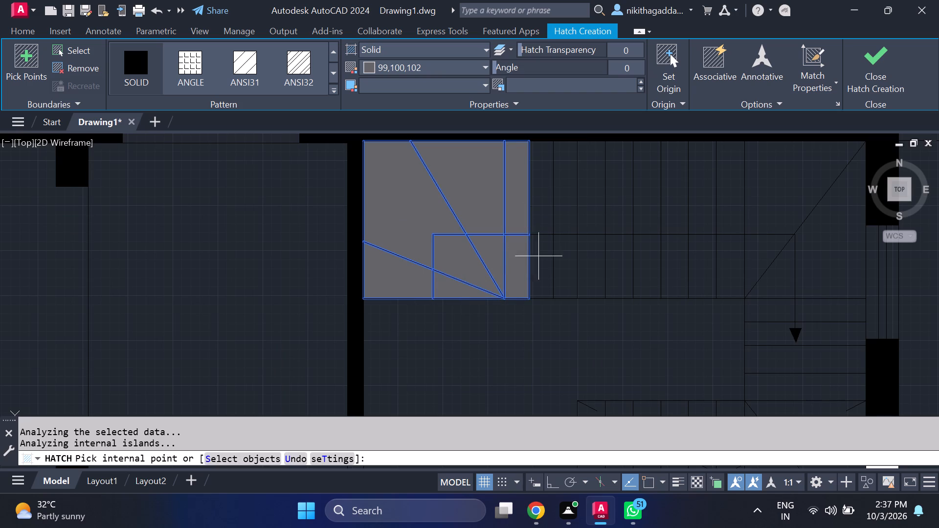
{"action": "left_click", "coordinate": [540, 259]}
{"action": "left_click", "coordinate": [537, 223]}
{"action": "scroll", "coordinate": [567, 256], "scroll_direction": "down", "scroll_amount": 2}
{"action": "scroll", "coordinate": [570, 256], "scroll_direction": "up", "scroll_amount": 1}
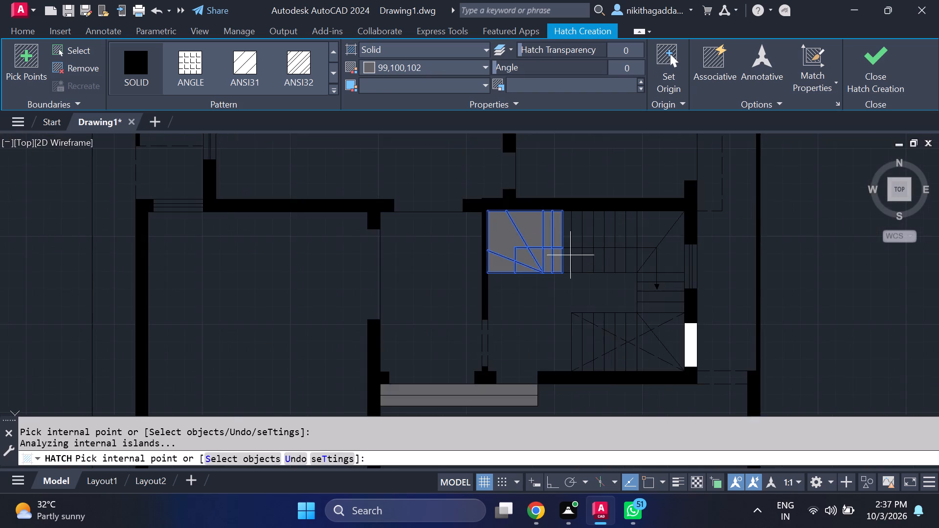
{"action": "scroll", "coordinate": [570, 256], "scroll_direction": "up", "scroll_amount": 2}
{"action": "left_click", "coordinate": [568, 267]}
{"action": "left_click", "coordinate": [562, 212]}
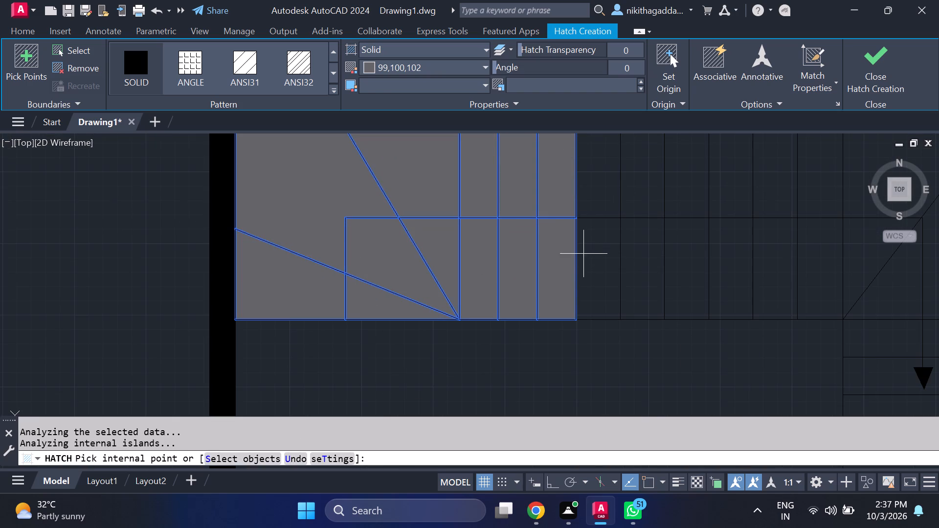
{"action": "left_click", "coordinate": [586, 259]}
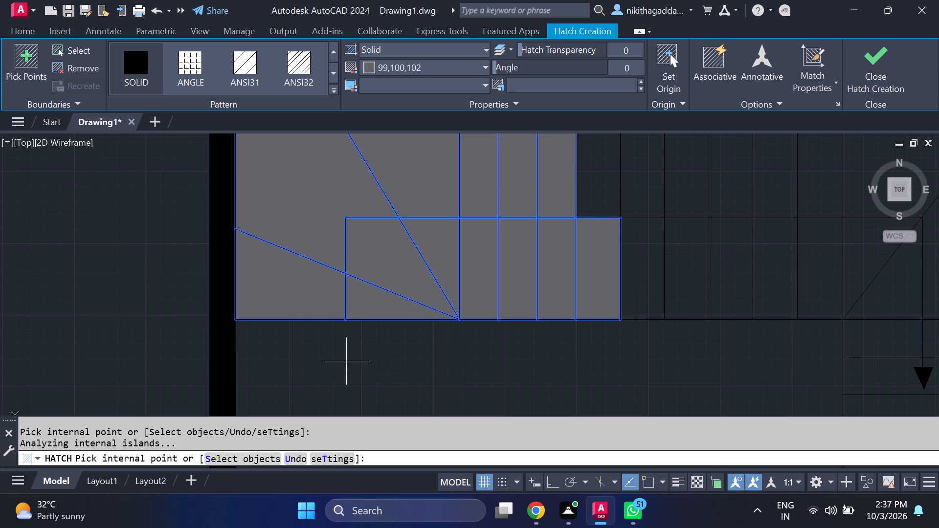
{"action": "left_click", "coordinate": [601, 210]}
{"action": "left_click", "coordinate": [636, 276]}
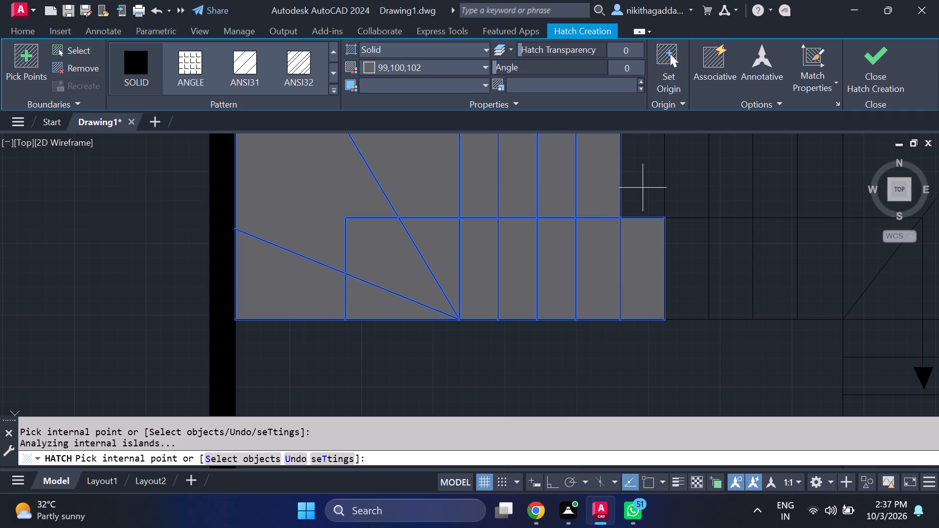
{"action": "left_click", "coordinate": [643, 186]}
{"action": "left_click_drag", "start_coordinate": [691, 260], "coordinate": [690, 256]}
{"action": "left_click", "coordinate": [681, 169]}
Add the grey hatch to the last three straight treads of the north flight, on both sides of the walking line.
{"action": "scroll", "coordinate": [712, 233], "scroll_direction": "down", "scroll_amount": 2}
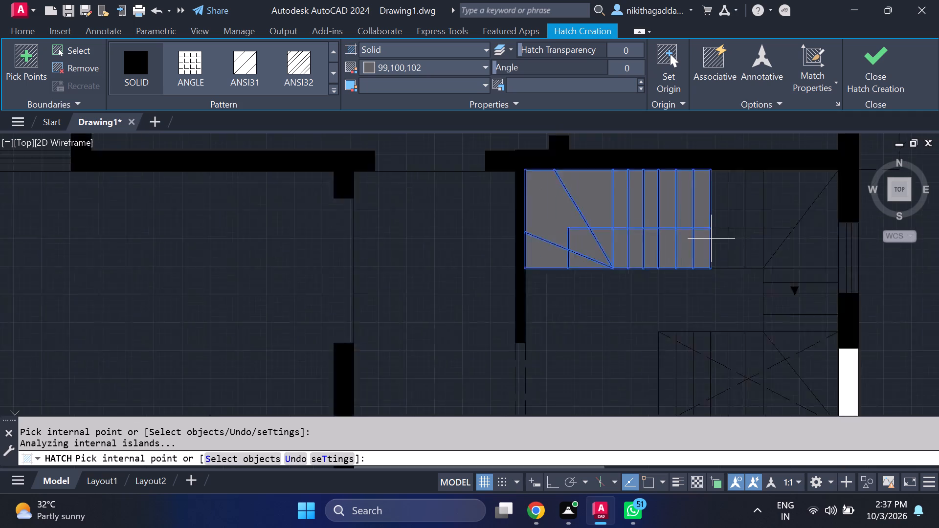
{"action": "scroll", "coordinate": [711, 242], "scroll_direction": "down", "scroll_amount": 2}
{"action": "scroll", "coordinate": [711, 250], "scroll_direction": "up", "scroll_amount": 3}
{"action": "left_click", "coordinate": [721, 242]}
{"action": "left_click", "coordinate": [716, 221]}
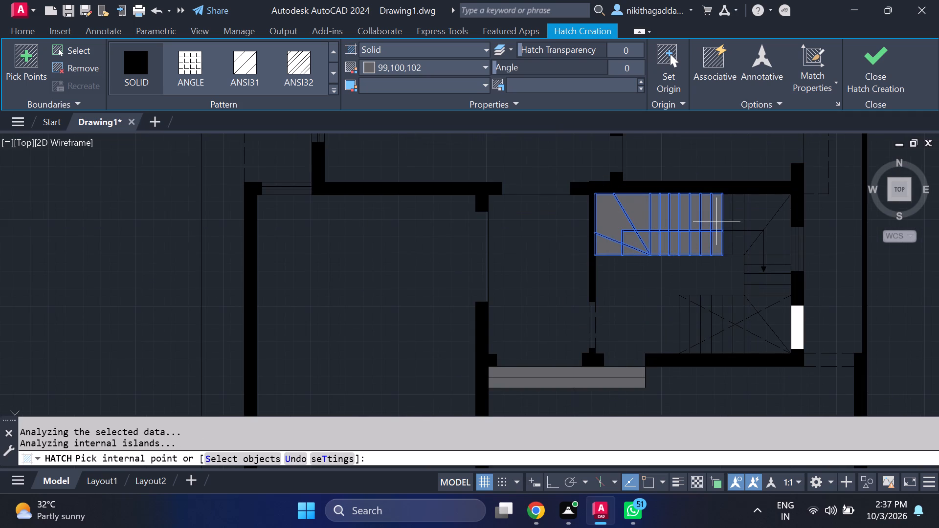
{"action": "left_click", "coordinate": [727, 248]}
{"action": "left_click", "coordinate": [725, 217]}
{"action": "left_click", "coordinate": [734, 241]}
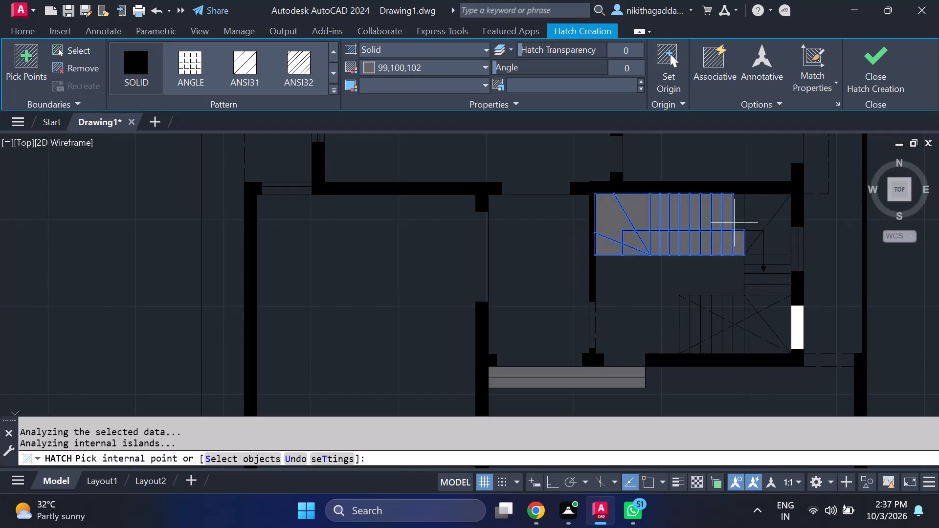
{"action": "left_click", "coordinate": [734, 217]}
Add the grey hatch to the stair's northeast corner, on both sides of the diagonal line and the walking line.
{"action": "left_click", "coordinate": [760, 235]}
{"action": "left_click_drag", "start_coordinate": [755, 222], "coordinate": [752, 230]}
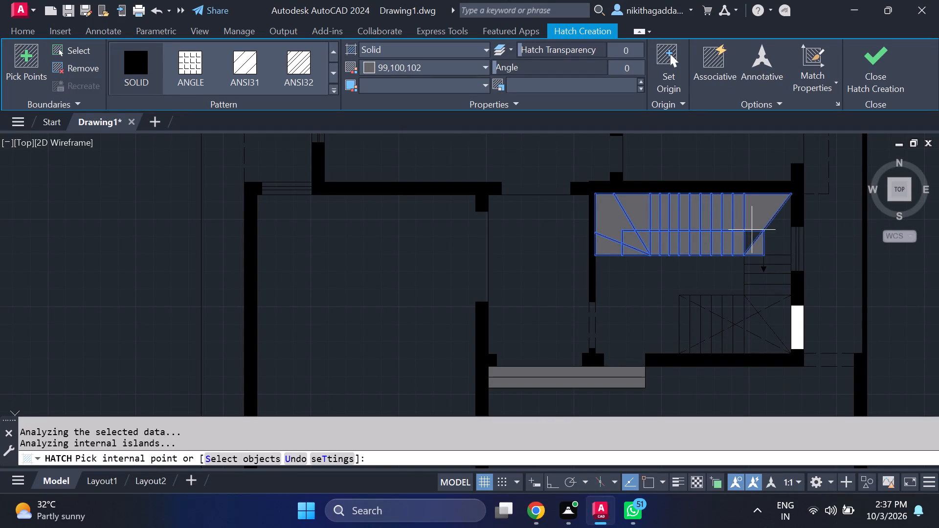
{"action": "left_click", "coordinate": [752, 230]}
{"action": "left_click", "coordinate": [751, 239]}
{"action": "scroll", "coordinate": [762, 246], "scroll_direction": "up", "scroll_amount": 1}
{"action": "left_click", "coordinate": [779, 229]}
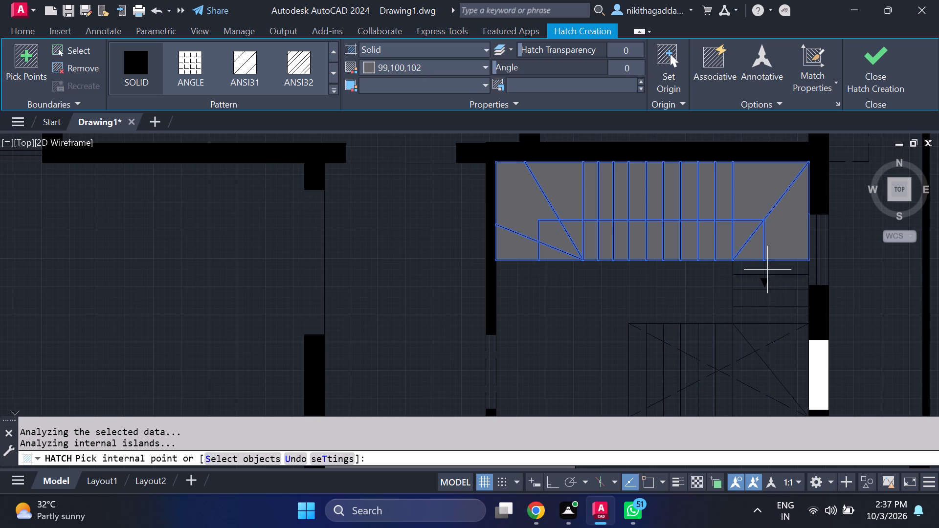
Add the grey hatch to the four treads of the short east flight, around the walking-line arrow.
{"action": "left_click", "coordinate": [782, 268]}
{"action": "left_click", "coordinate": [759, 283]}
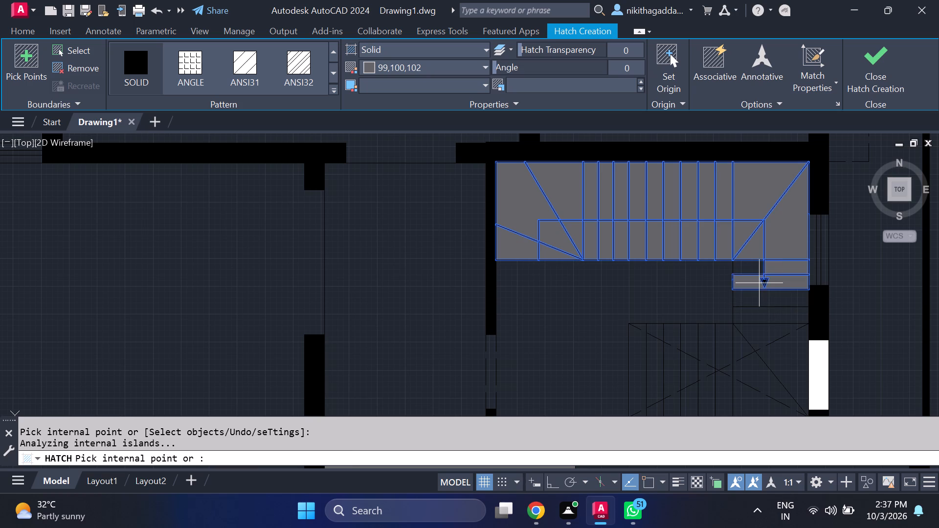
{"action": "left_click", "coordinate": [756, 265]}
{"action": "left_click", "coordinate": [770, 296]}
{"action": "left_click", "coordinate": [770, 319]}
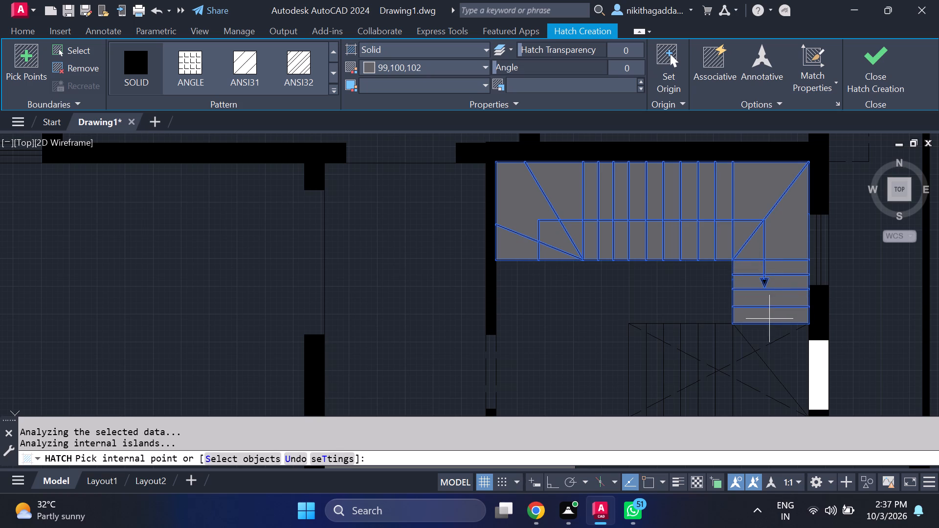
Add the grey hatch to the stair's southeast corner between its diagonals and to the upper part of the adjoining tread.
{"action": "scroll", "coordinate": [755, 335], "scroll_direction": "down", "scroll_amount": 3}
{"action": "scroll", "coordinate": [755, 363], "scroll_direction": "up", "scroll_amount": 3}
{"action": "left_click", "coordinate": [777, 286]}
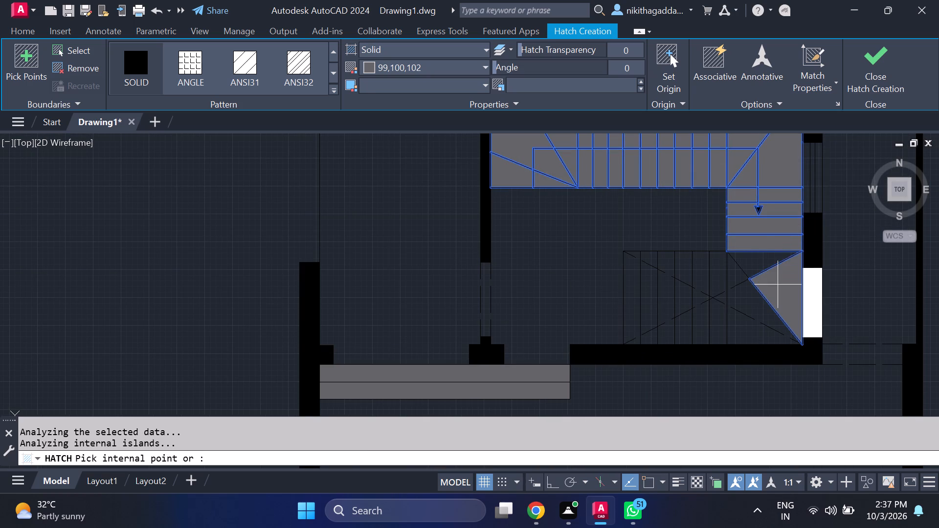
{"action": "left_click", "coordinate": [762, 247]}
{"action": "left_click", "coordinate": [761, 257]}
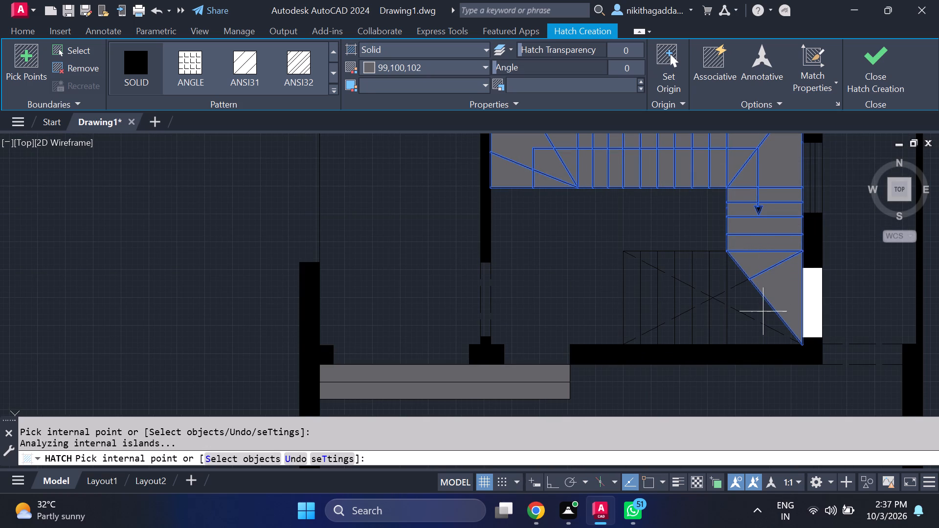
{"action": "left_click", "coordinate": [763, 312]}
{"action": "left_click", "coordinate": [737, 278]}
{"action": "left_click", "coordinate": [725, 280]}
{"action": "left_click", "coordinate": [729, 314]}
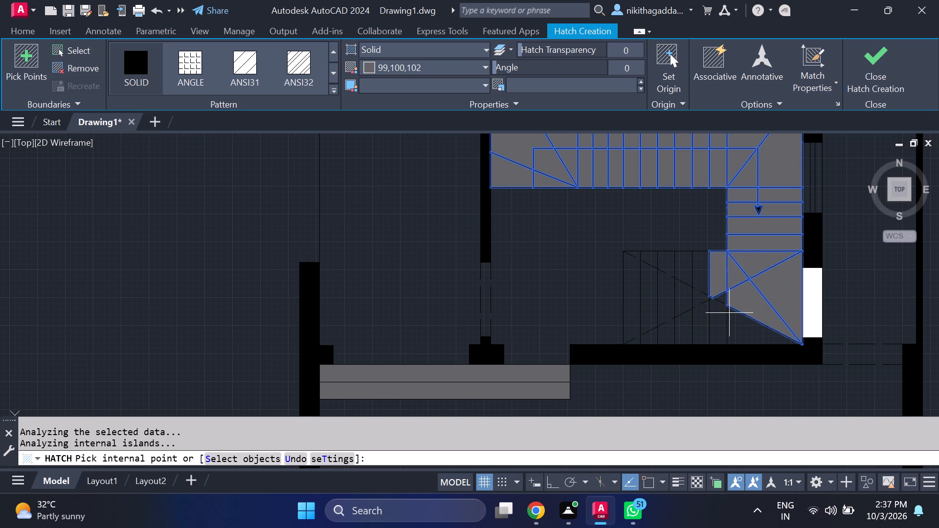
Add the grey hatch to the first three south-flight treads west of the corner, in every part cut by the dashed diagonals.
{"action": "left_click", "coordinate": [717, 319]}
{"action": "left_click", "coordinate": [722, 294]}
{"action": "left_click", "coordinate": [708, 318]}
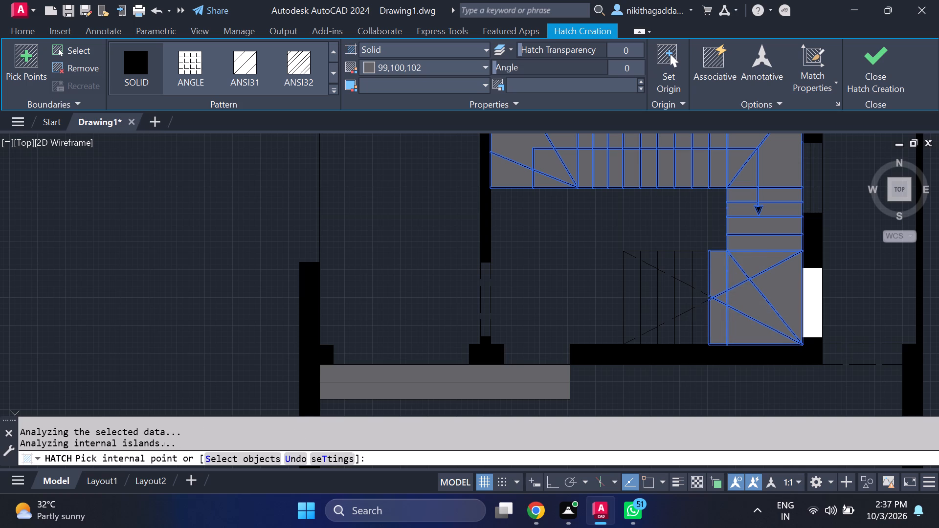
{"action": "left_click", "coordinate": [704, 299]}
{"action": "left_click", "coordinate": [704, 297]}
{"action": "left_click", "coordinate": [705, 283]}
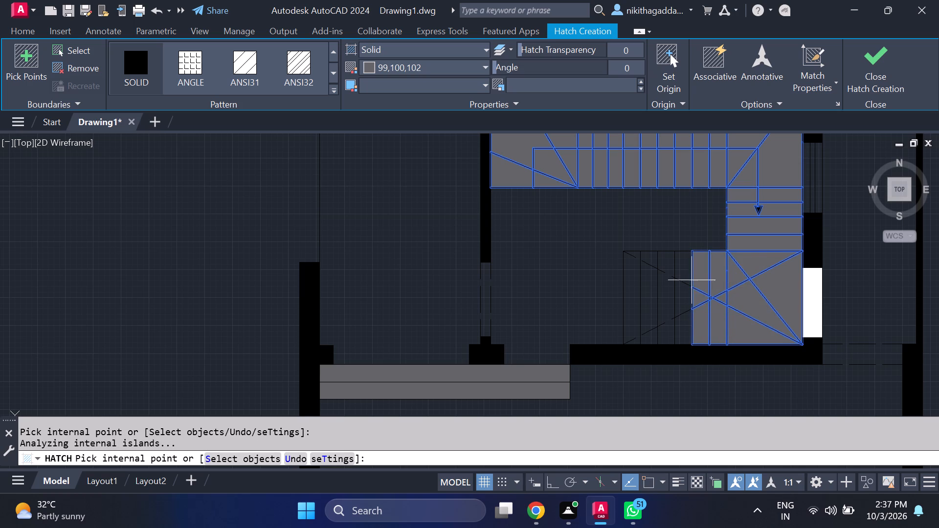
{"action": "left_click", "coordinate": [685, 276]}
{"action": "left_click", "coordinate": [686, 304]}
{"action": "left_click", "coordinate": [689, 332]}
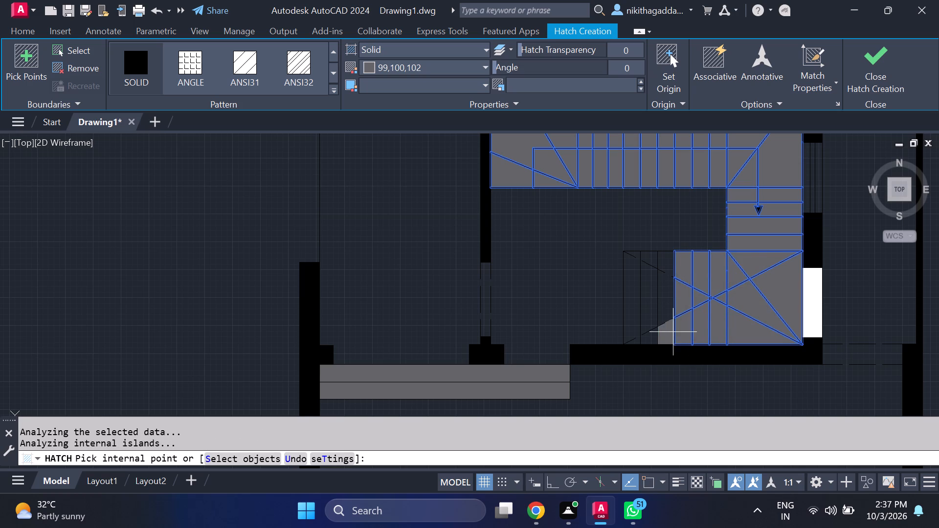
Add the grey hatch to the last three treads at the south flight's west end and finish the hatch.
{"action": "left_click", "coordinate": [672, 332]}
{"action": "left_click", "coordinate": [669, 298]}
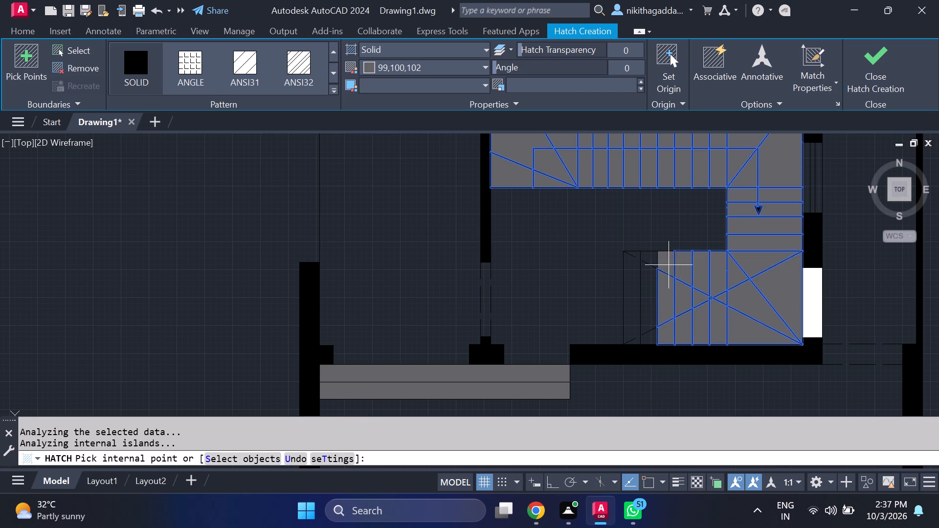
{"action": "left_click", "coordinate": [667, 265]}
{"action": "left_click", "coordinate": [650, 262]}
{"action": "left_click", "coordinate": [647, 297]}
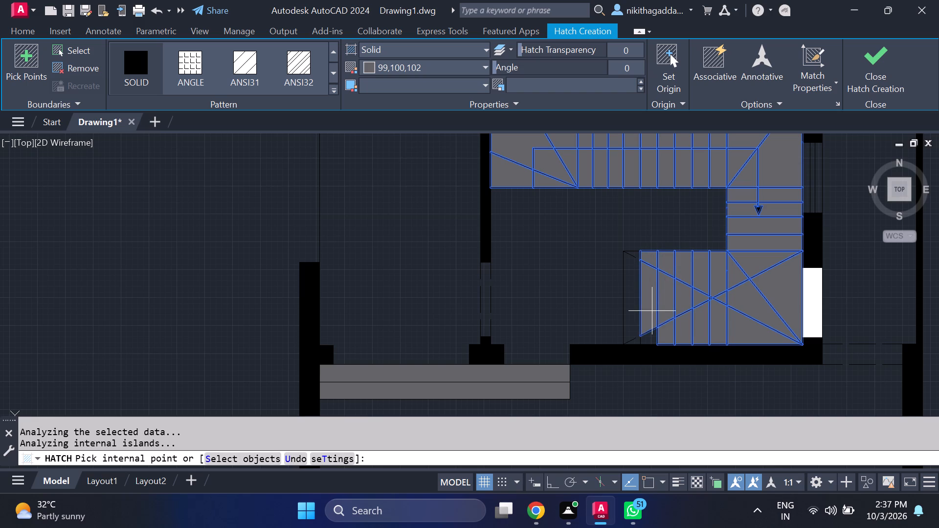
{"action": "left_click", "coordinate": [656, 334]}
{"action": "left_click", "coordinate": [630, 316]}
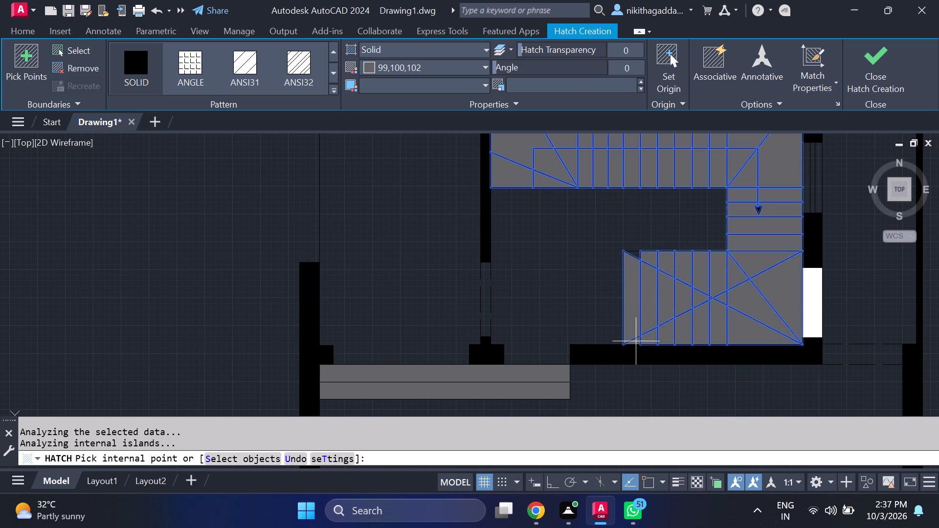
{"action": "left_click", "coordinate": [636, 341]}
{"action": "left_click", "coordinate": [636, 255]}
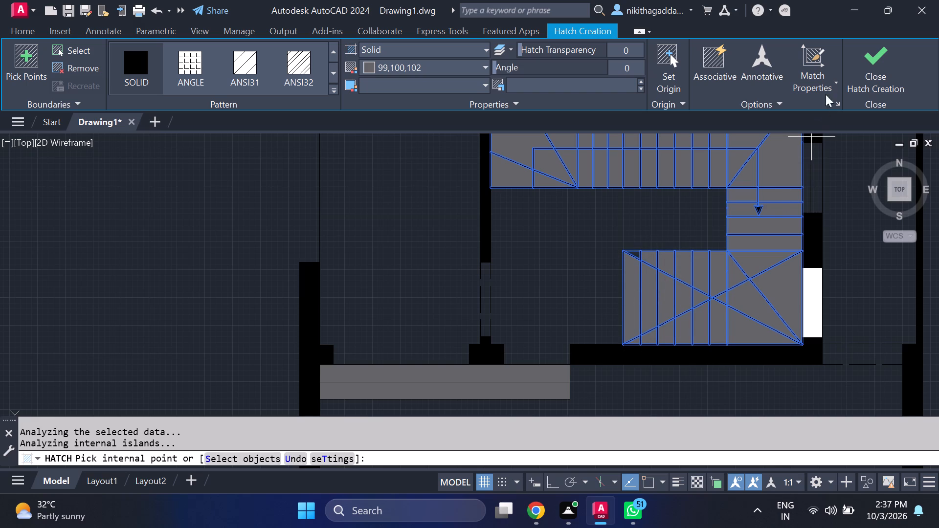
{"action": "left_click", "coordinate": [856, 70]}
Fill the small leftover triangle at the south flight's northwest corner with a Solid grey 99,100,102 hatch.
{"action": "scroll", "coordinate": [700, 251], "scroll_direction": "down", "scroll_amount": 3}
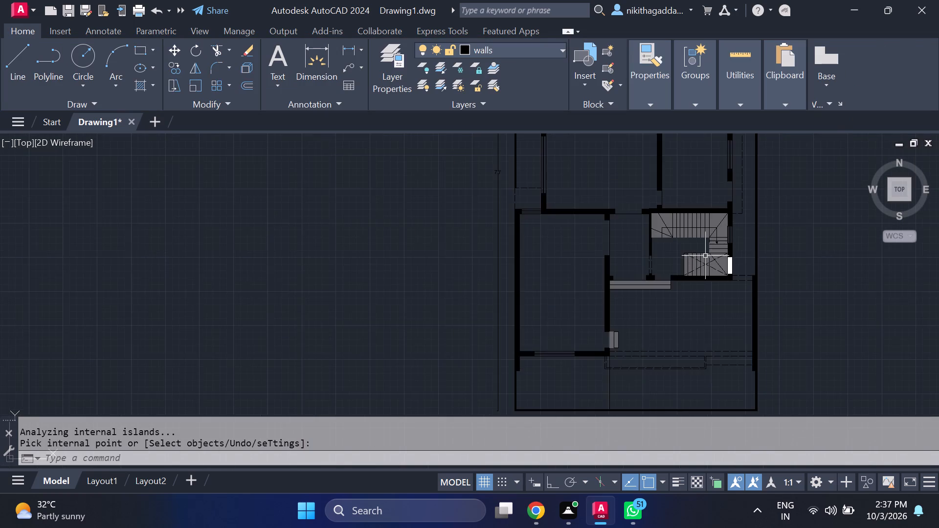
{"action": "scroll", "coordinate": [705, 254], "scroll_direction": "up", "scroll_amount": 2}
{"action": "type", "text": "HATCH"}
{"action": "key", "text": "Return"}
{"action": "scroll", "coordinate": [665, 227], "scroll_direction": "up", "scroll_amount": 2}
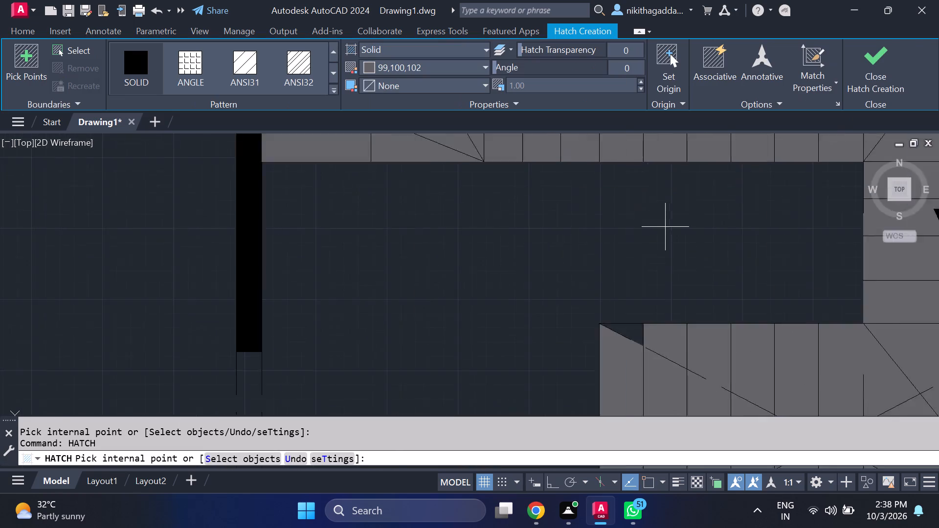
{"action": "scroll", "coordinate": [665, 227], "scroll_direction": "up", "scroll_amount": 2}
{"action": "left_click", "coordinate": [616, 400]}
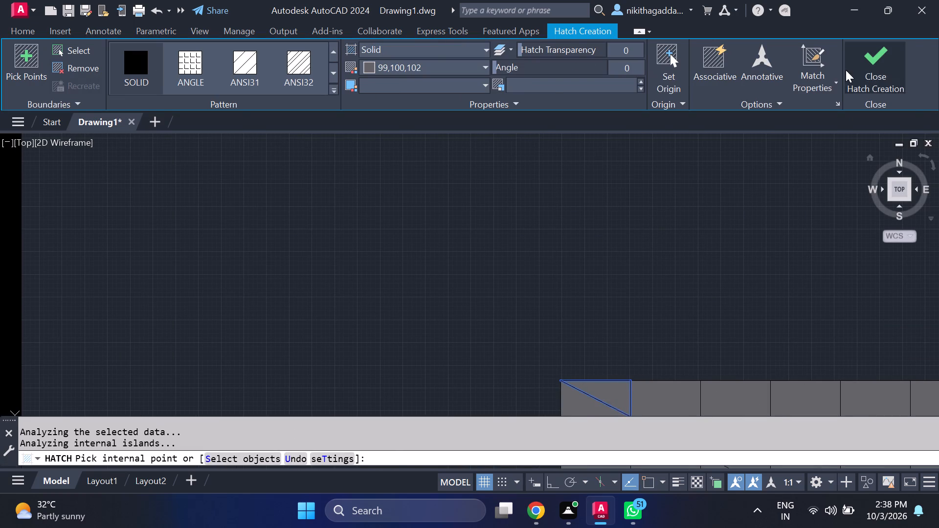
{"action": "left_click", "coordinate": [846, 70]}
Examine the hatched staircase closely for gaps or treads left unfilled.
{"action": "scroll", "coordinate": [761, 306], "scroll_direction": "down", "scroll_amount": 5}
{"action": "scroll", "coordinate": [760, 307], "scroll_direction": "up", "scroll_amount": 3}
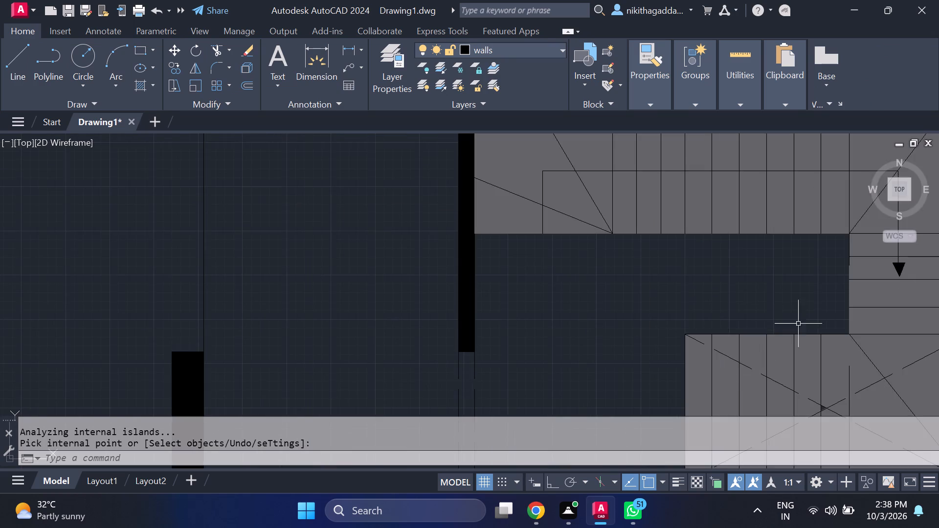
{"action": "scroll", "coordinate": [805, 327], "scroll_direction": "down", "scroll_amount": 2}
{"action": "middle_click_drag", "start_coordinate": [812, 337], "coordinate": [743, 290]}
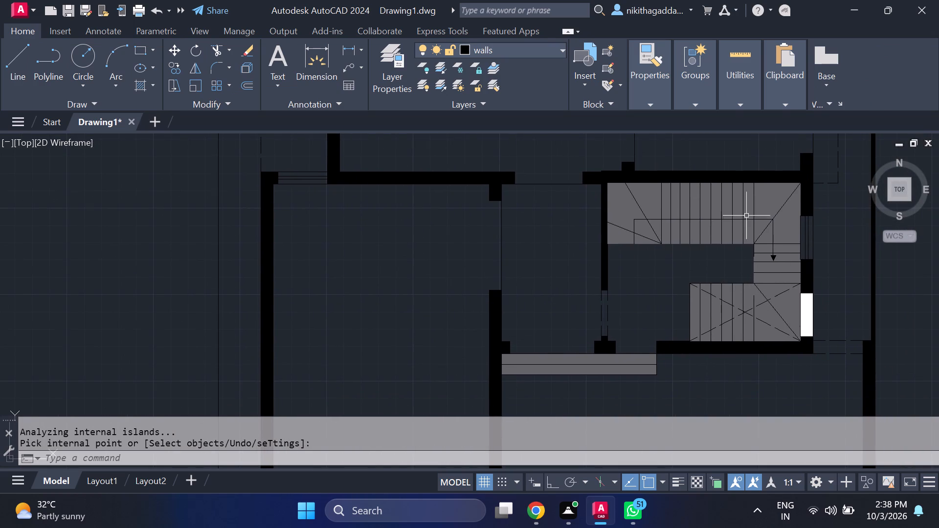
{"action": "scroll", "coordinate": [759, 233], "scroll_direction": "down", "scroll_amount": 3}
{"action": "scroll", "coordinate": [759, 236], "scroll_direction": "up", "scroll_amount": 6}
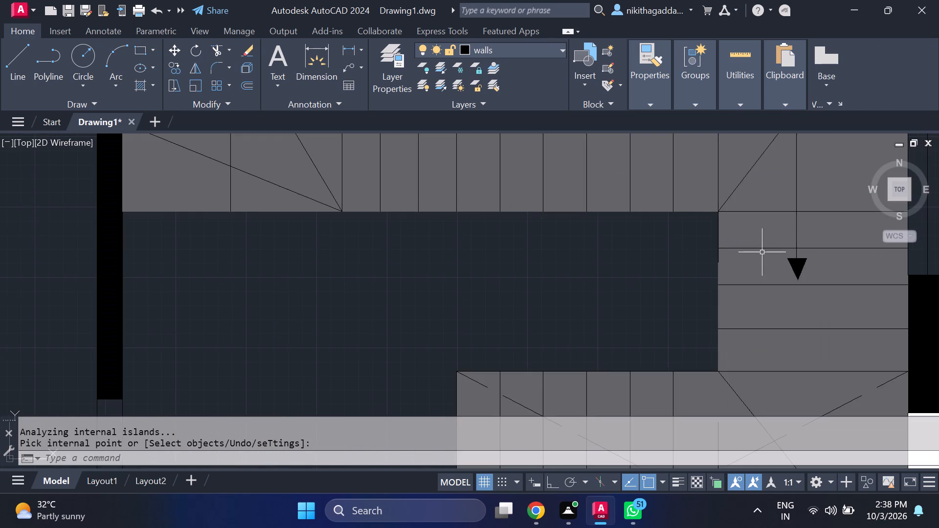
{"action": "scroll", "coordinate": [762, 252], "scroll_direction": "down", "scroll_amount": 3}
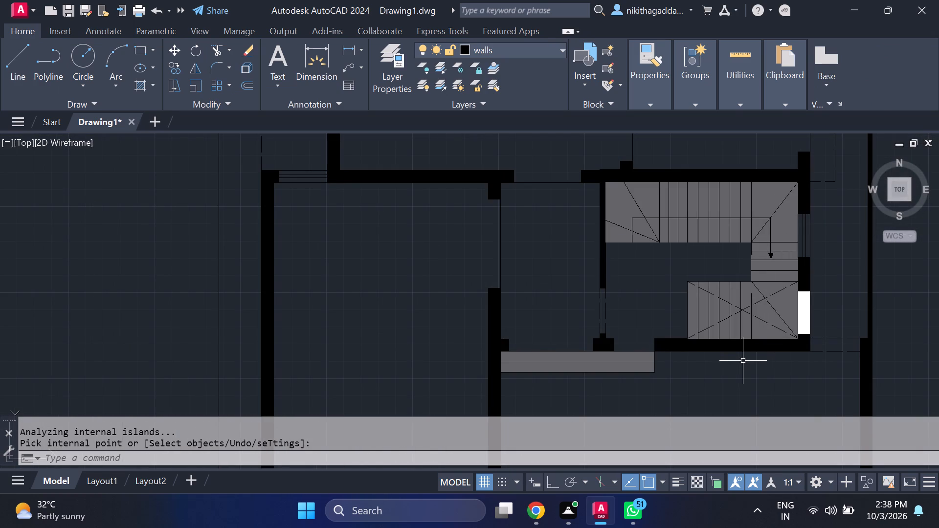
{"action": "scroll", "coordinate": [768, 321], "scroll_direction": "down", "scroll_amount": 2}
{"action": "scroll", "coordinate": [737, 308], "scroll_direction": "up", "scroll_amount": 2}
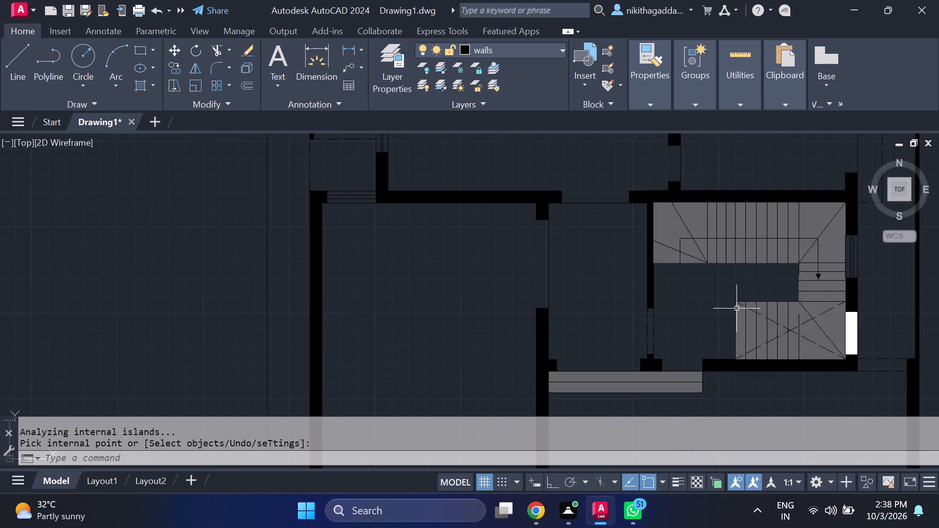
{"action": "left_click", "coordinate": [680, 291]}
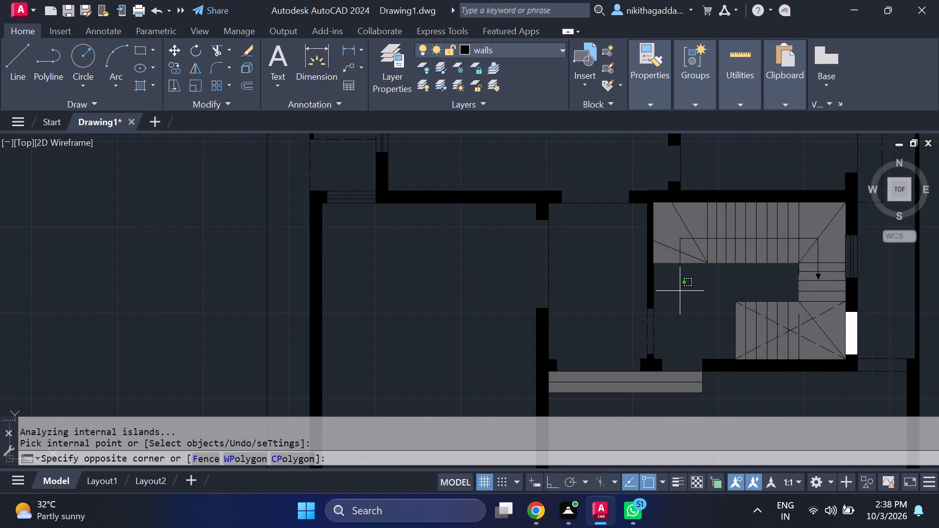
{"action": "key", "text": "Escape"}
{"action": "scroll", "coordinate": [670, 326], "scroll_direction": "down", "scroll_amount": 3}
{"action": "scroll", "coordinate": [682, 327], "scroll_direction": "up", "scroll_amount": 3}
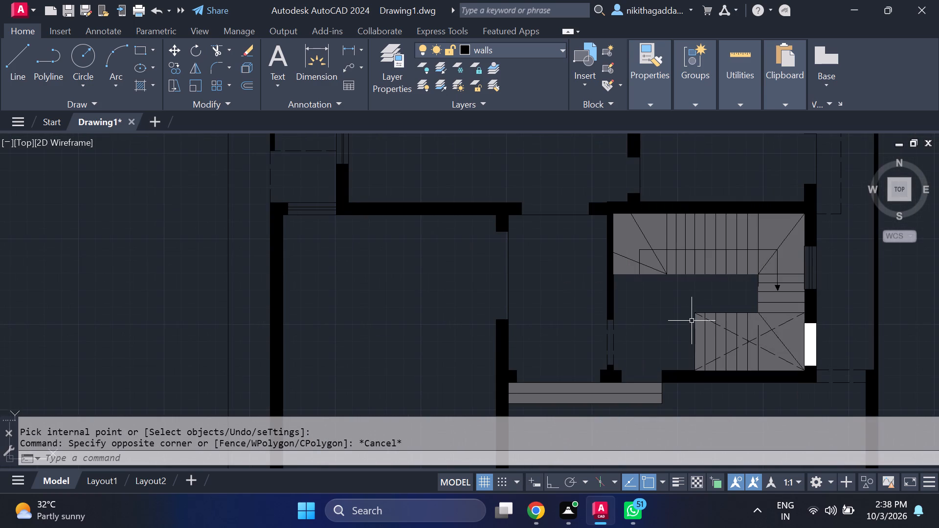
{"action": "middle_click_drag", "start_coordinate": [661, 311], "coordinate": [653, 310]}
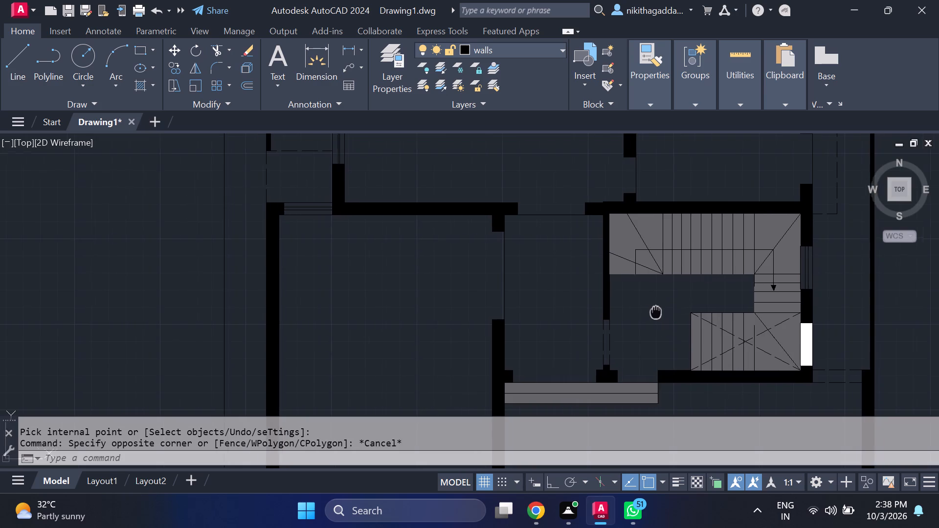
{"action": "middle_click_drag", "start_coordinate": [653, 310], "coordinate": [621, 289]}
{"action": "scroll", "coordinate": [628, 283], "scroll_direction": "up", "scroll_amount": 1}
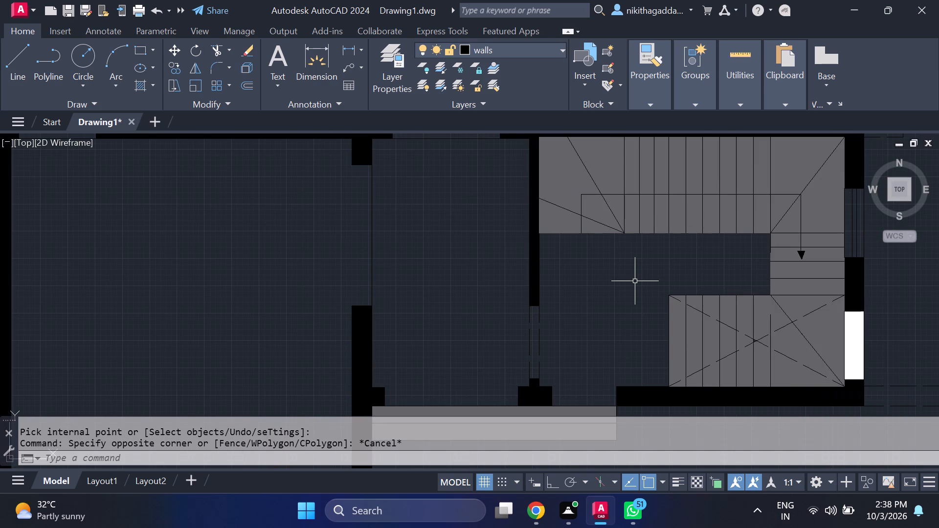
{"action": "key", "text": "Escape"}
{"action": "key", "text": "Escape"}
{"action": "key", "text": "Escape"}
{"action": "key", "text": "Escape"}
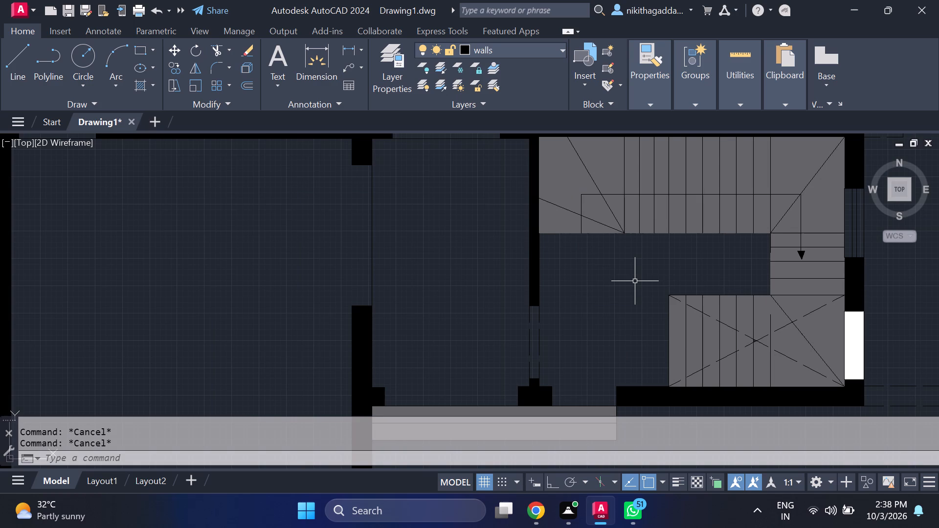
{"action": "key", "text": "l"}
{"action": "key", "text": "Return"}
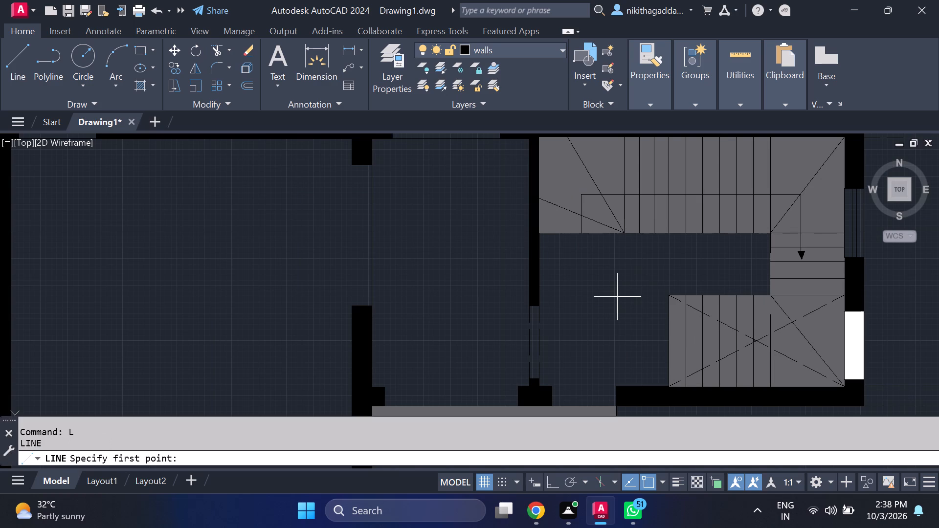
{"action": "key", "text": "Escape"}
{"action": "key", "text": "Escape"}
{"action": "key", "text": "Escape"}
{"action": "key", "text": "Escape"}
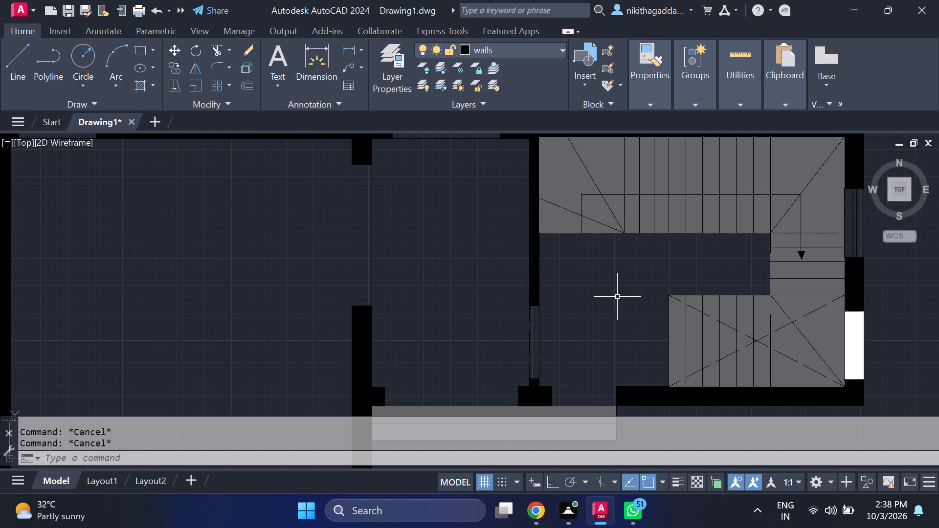
Review the filled staircase together with the surrounding walls and rooms of the floor plan.
{"action": "scroll", "coordinate": [592, 321], "scroll_direction": "down", "scroll_amount": 3}
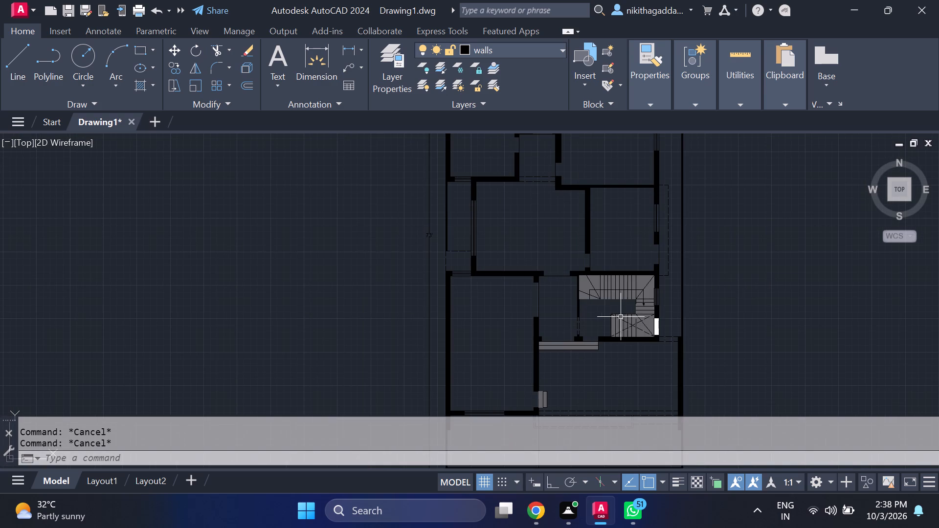
{"action": "scroll", "coordinate": [551, 273], "scroll_direction": "up", "scroll_amount": 1}
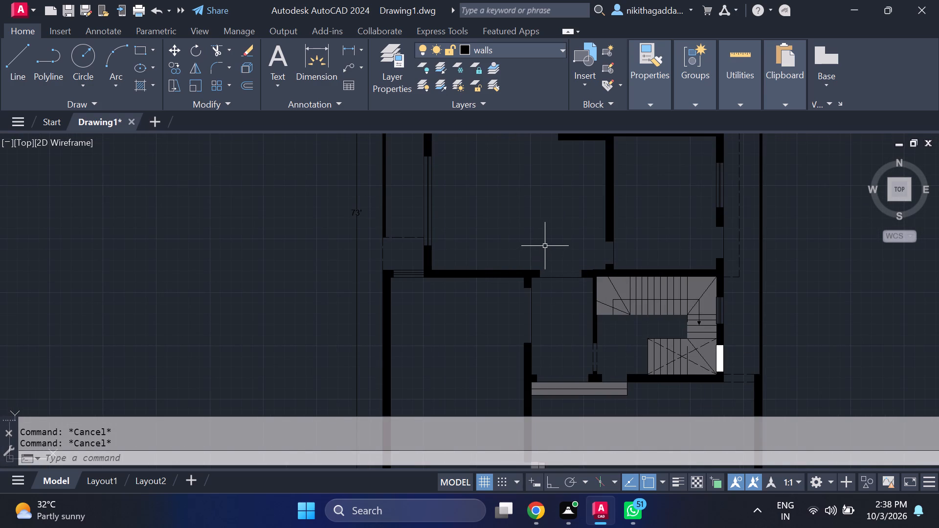
{"action": "middle_click_drag", "start_coordinate": [600, 333], "coordinate": [572, 285]}
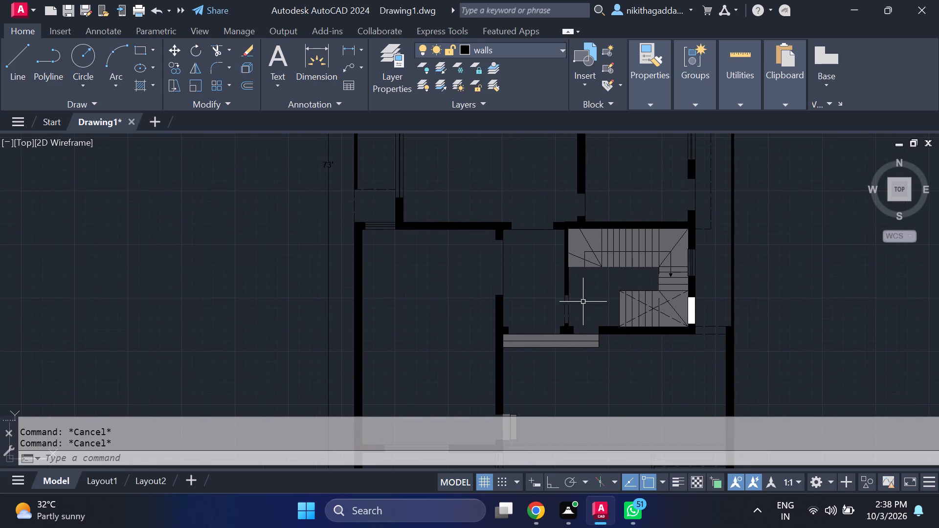
{"action": "scroll", "coordinate": [579, 313], "scroll_direction": "up", "scroll_amount": 2}
{"action": "middle_click_drag", "start_coordinate": [644, 247], "coordinate": [607, 304]}
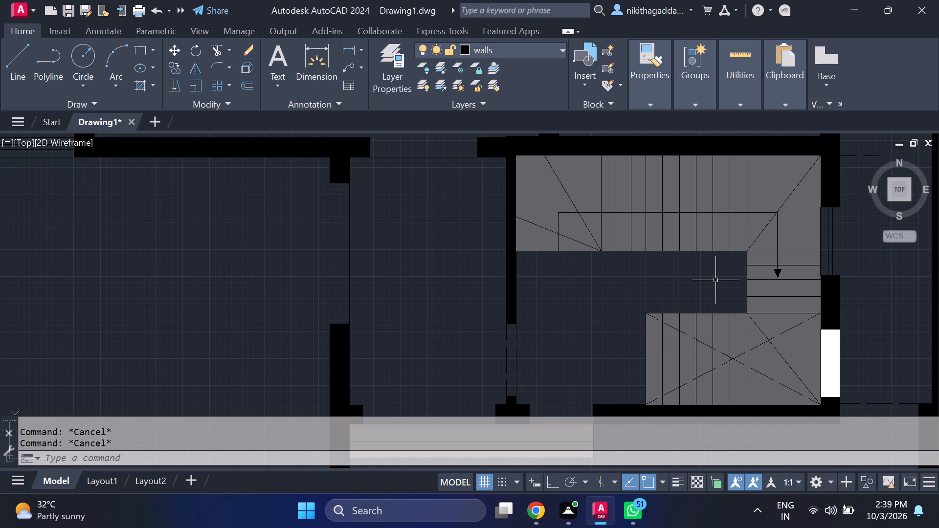
{"action": "scroll", "coordinate": [599, 344], "scroll_direction": "down", "scroll_amount": 3}
{"action": "scroll", "coordinate": [599, 345], "scroll_direction": "up", "scroll_amount": 2}
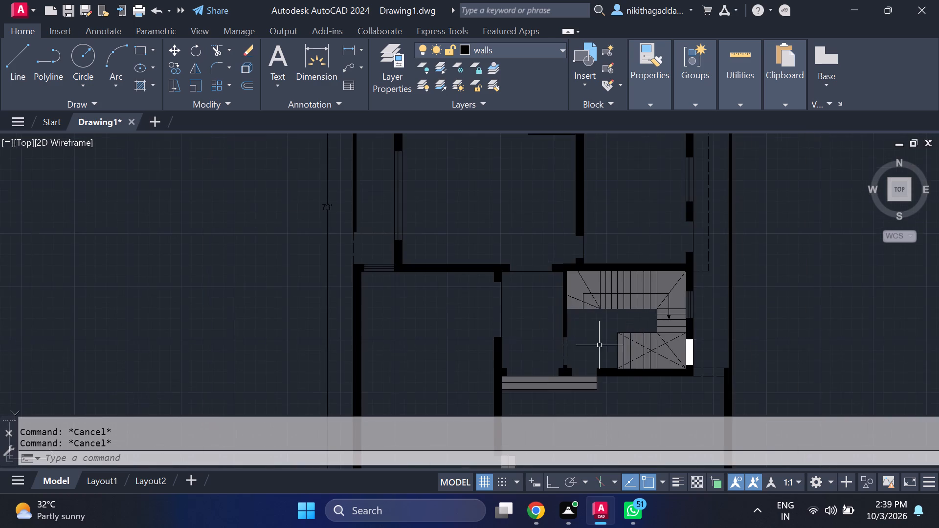
{"action": "scroll", "coordinate": [599, 345], "scroll_direction": "up", "scroll_amount": 1}
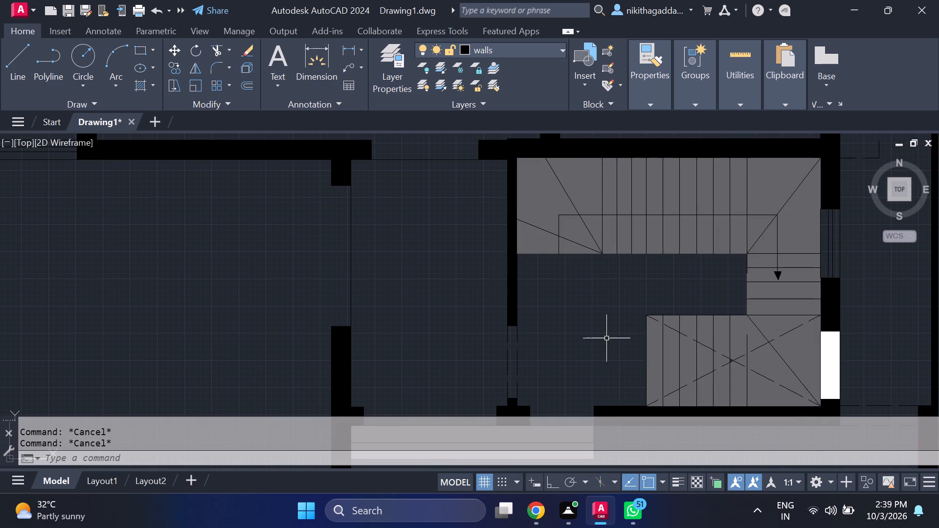
{"action": "scroll", "coordinate": [647, 314], "scroll_direction": "down", "scroll_amount": 4}
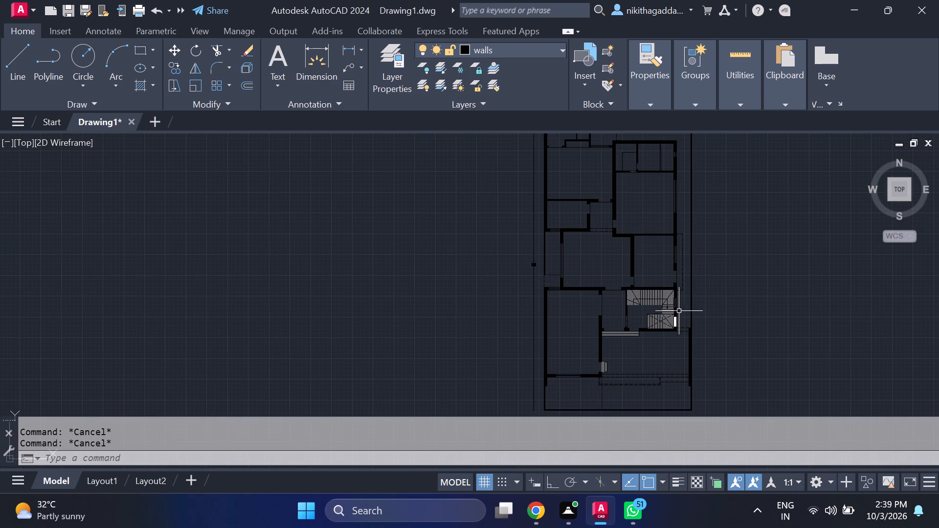
{"action": "scroll", "coordinate": [666, 325], "scroll_direction": "up", "scroll_amount": 3}
{"action": "middle_click_drag", "start_coordinate": [590, 261], "coordinate": [616, 293]}
{"action": "scroll", "coordinate": [598, 259], "scroll_direction": "up", "scroll_amount": 1}
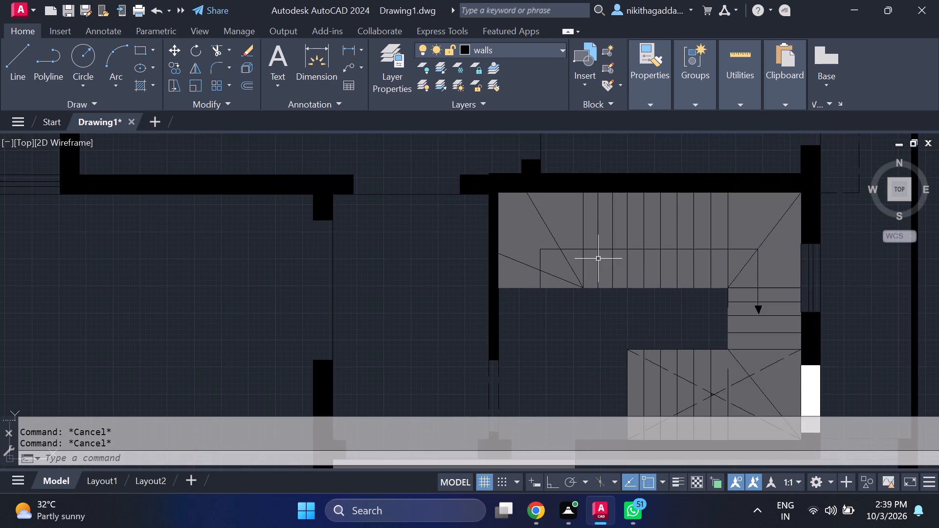
Examine the winder treads and hatched staircase, and compare them with the rest of the floor plan.
{"action": "scroll", "coordinate": [576, 258], "scroll_direction": "up", "scroll_amount": 2}
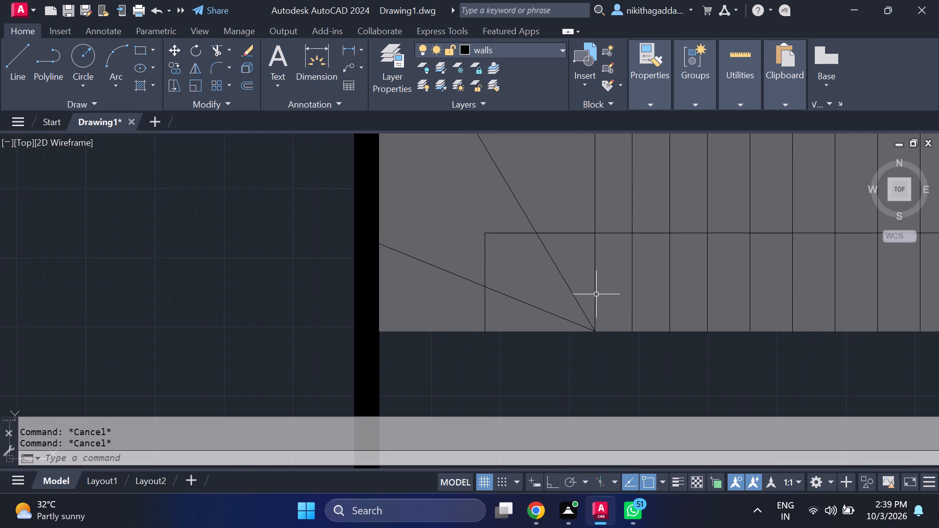
{"action": "left_click", "coordinate": [594, 290]}
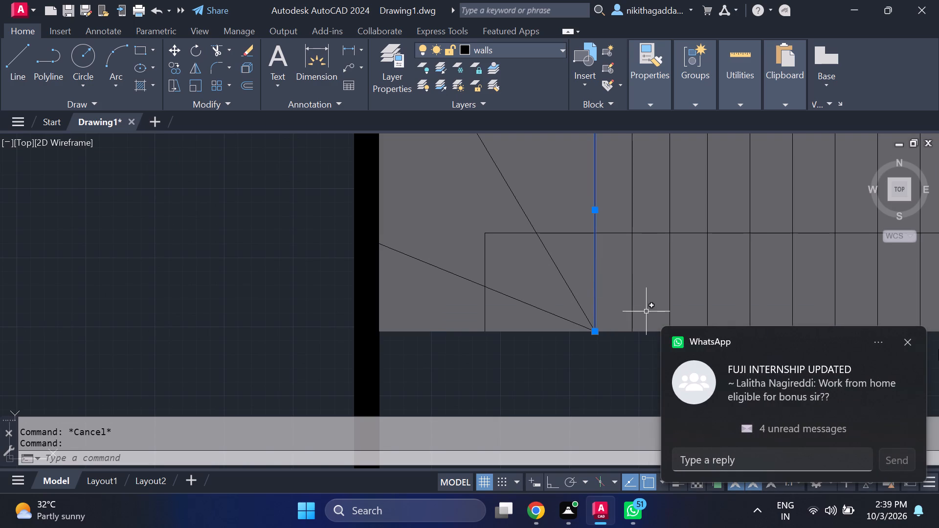
{"action": "left_click", "coordinate": [911, 338]}
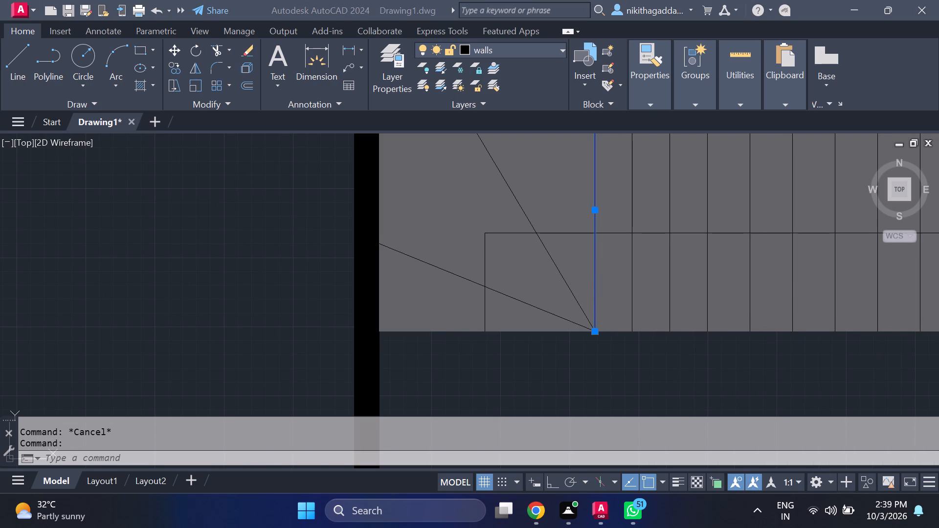
{"action": "key", "text": "Escape"}
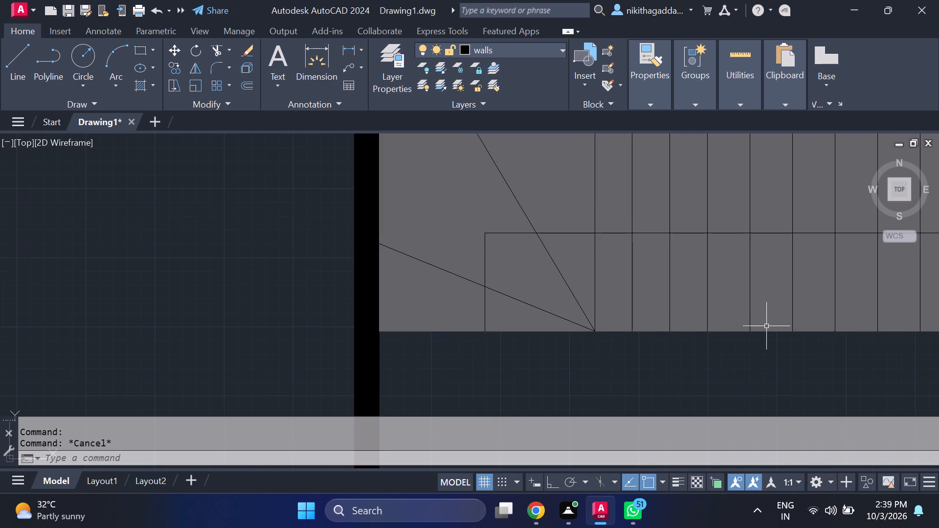
{"action": "scroll", "coordinate": [584, 331], "scroll_direction": "up", "scroll_amount": 3}
{"action": "scroll", "coordinate": [676, 316], "scroll_direction": "down", "scroll_amount": 12}
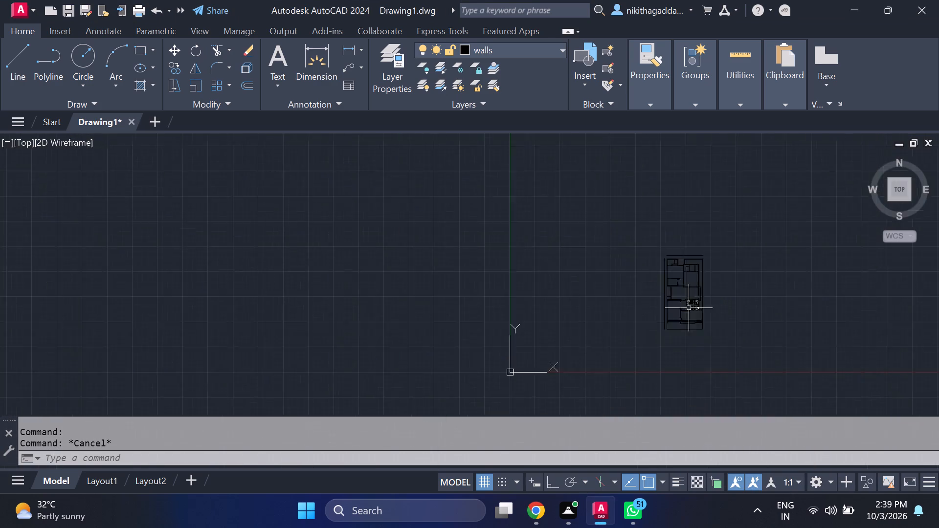
{"action": "scroll", "coordinate": [702, 304], "scroll_direction": "up", "scroll_amount": 3}
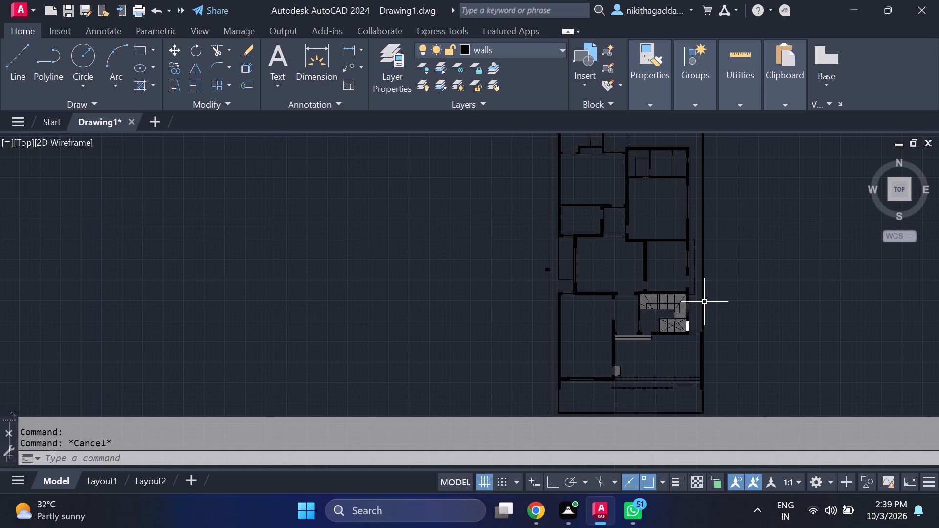
{"action": "middle_click_drag", "start_coordinate": [718, 285], "coordinate": [760, 207]}
{"action": "scroll", "coordinate": [726, 232], "scroll_direction": "up", "scroll_amount": 4}
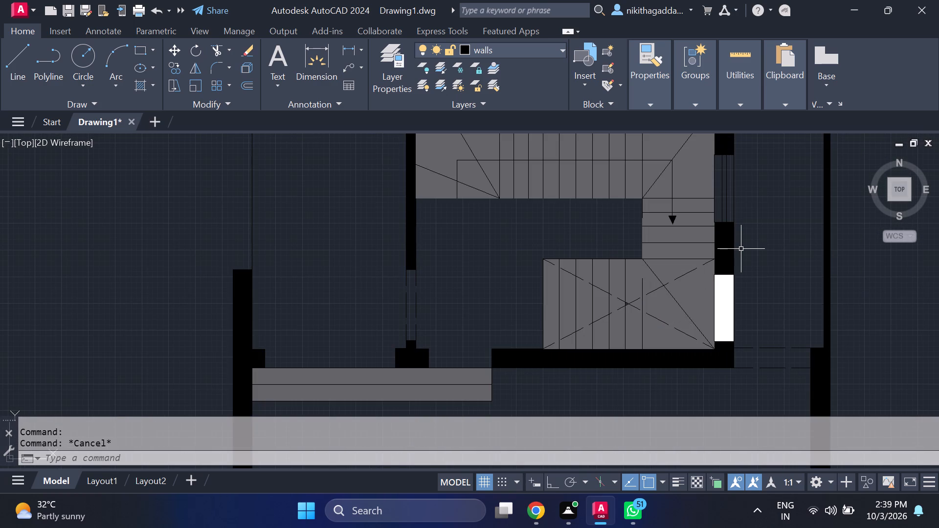
{"action": "scroll", "coordinate": [635, 254], "scroll_direction": "up", "scroll_amount": 1}
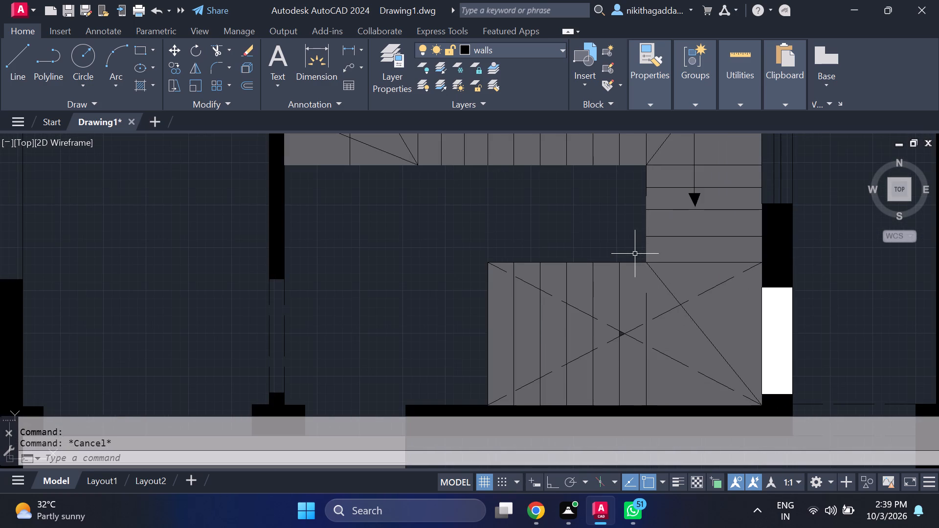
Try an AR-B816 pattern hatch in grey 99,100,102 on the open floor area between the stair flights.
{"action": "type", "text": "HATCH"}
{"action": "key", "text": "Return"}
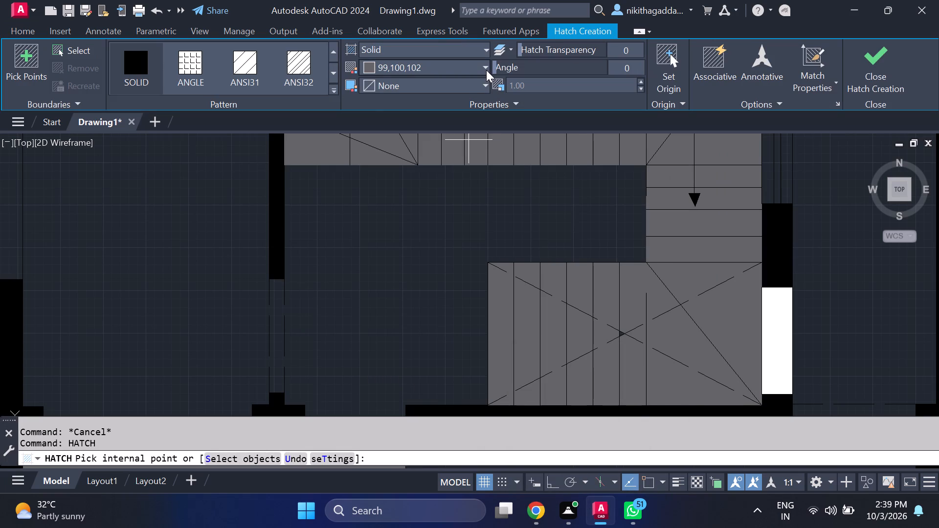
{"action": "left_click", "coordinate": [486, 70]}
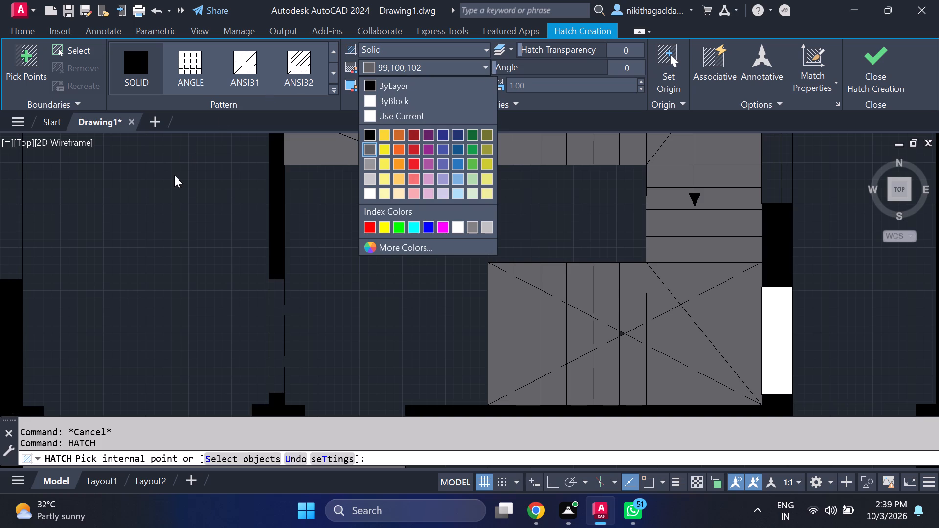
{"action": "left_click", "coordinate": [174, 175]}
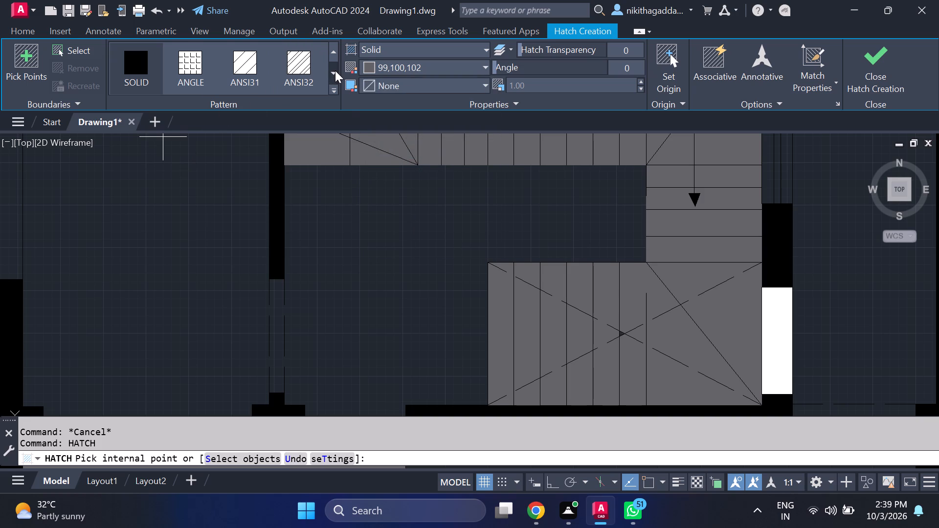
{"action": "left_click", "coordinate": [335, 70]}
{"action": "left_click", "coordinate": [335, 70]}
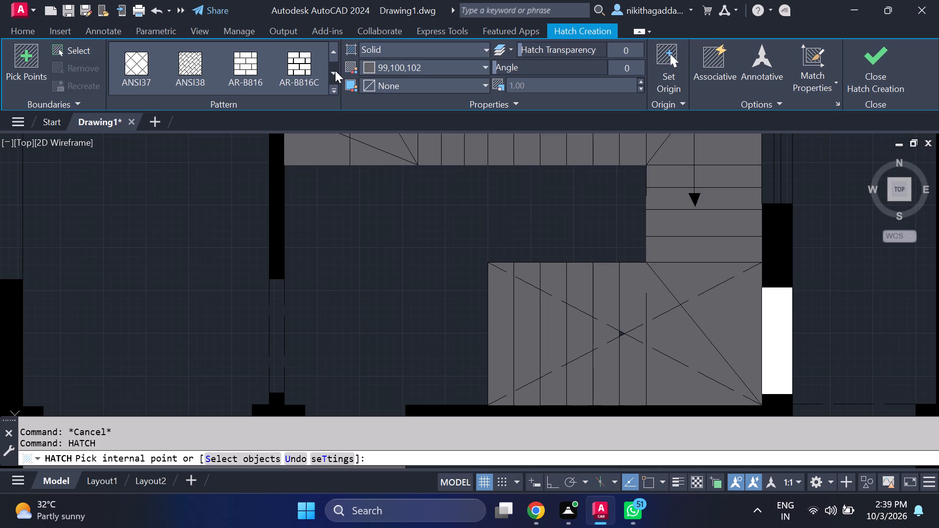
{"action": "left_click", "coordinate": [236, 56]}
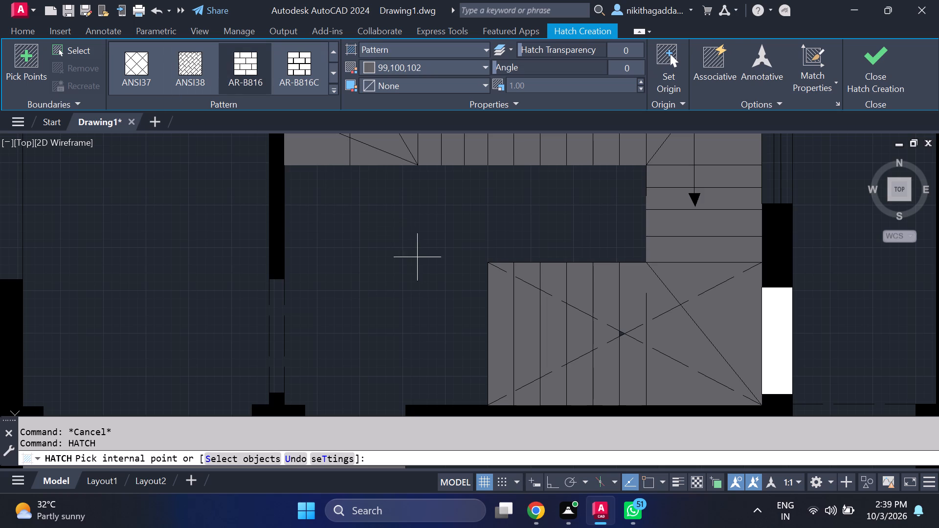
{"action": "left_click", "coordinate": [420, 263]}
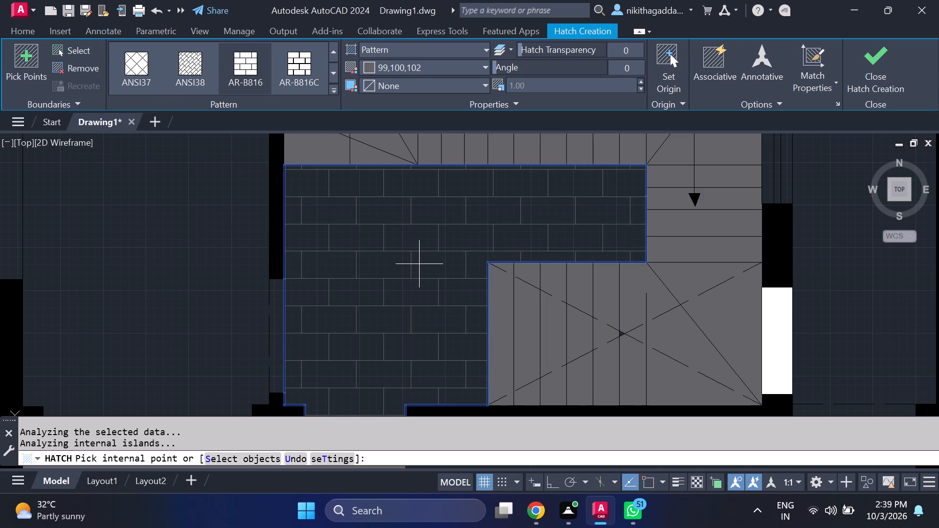
Browse the other hatch patterns for an alternative to the brick pattern and leave the Hatch command.
{"action": "scroll", "coordinate": [418, 264], "scroll_direction": "down", "scroll_amount": 2}
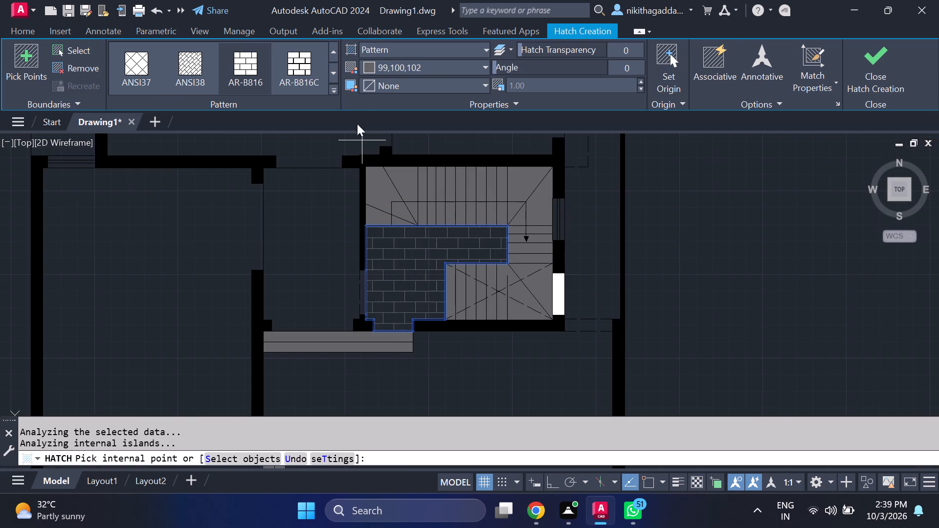
{"action": "left_click", "coordinate": [335, 68]}
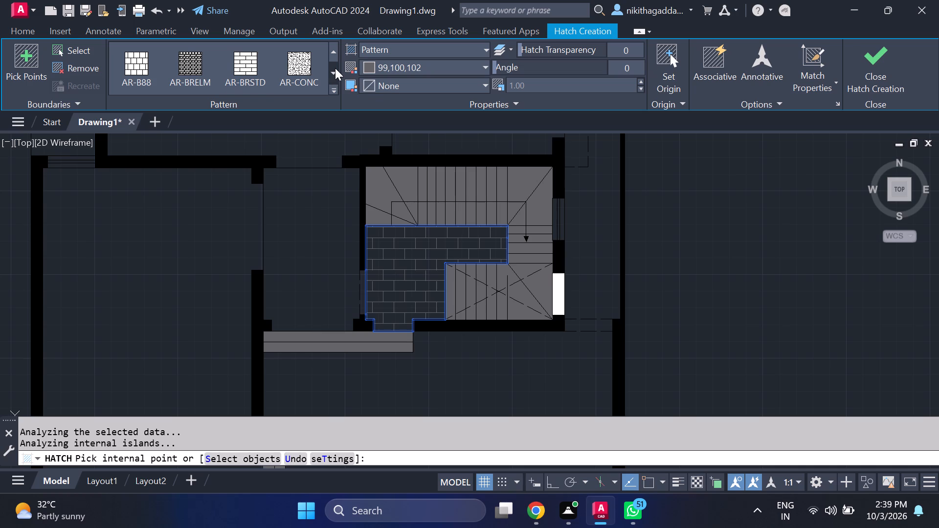
{"action": "left_click", "coordinate": [335, 68]}
{"action": "left_click", "coordinate": [335, 69]}
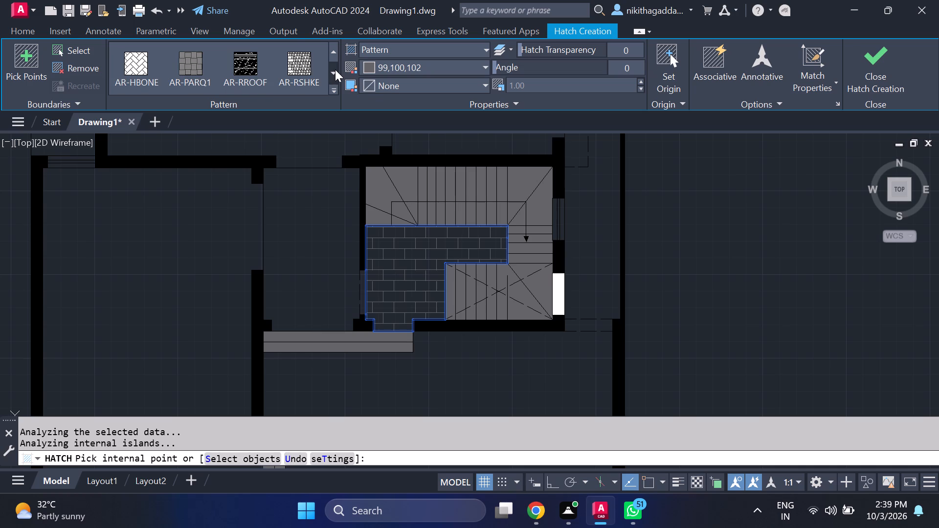
{"action": "scroll", "coordinate": [345, 84], "scroll_direction": "up", "scroll_amount": 3}
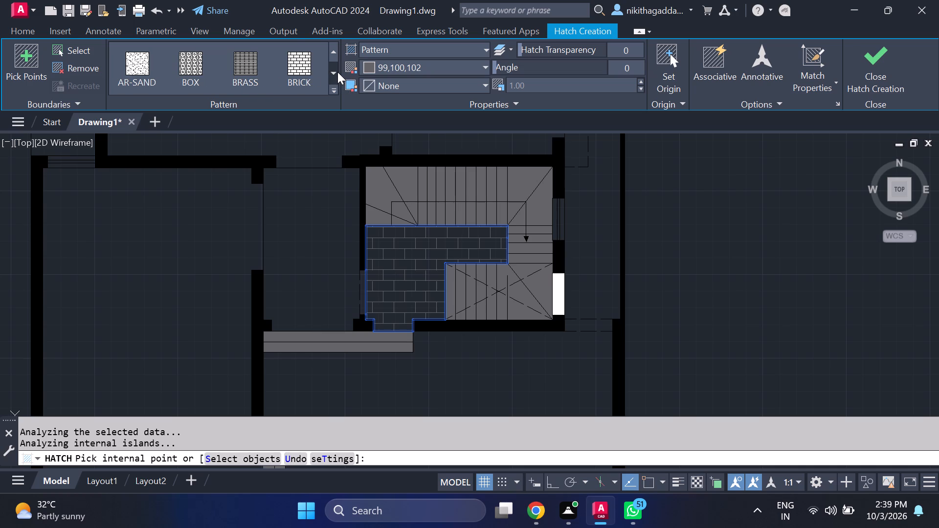
{"action": "left_click", "coordinate": [337, 72]}
{"action": "left_click", "coordinate": [337, 72]}
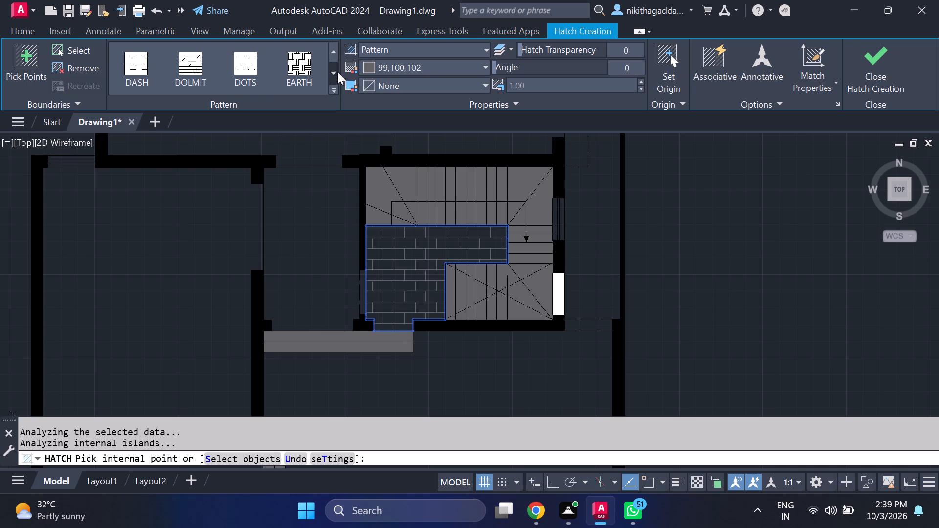
{"action": "left_click", "coordinate": [337, 72]}
{"action": "left_click", "coordinate": [337, 72]}
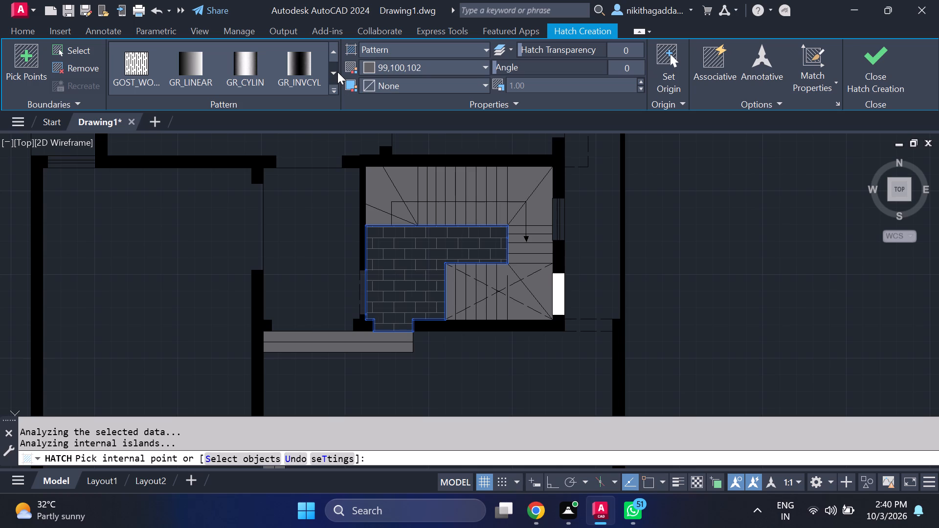
{"action": "left_click", "coordinate": [337, 72]}
{"action": "double_click", "coordinate": [337, 72]}
{"action": "left_click", "coordinate": [337, 72]}
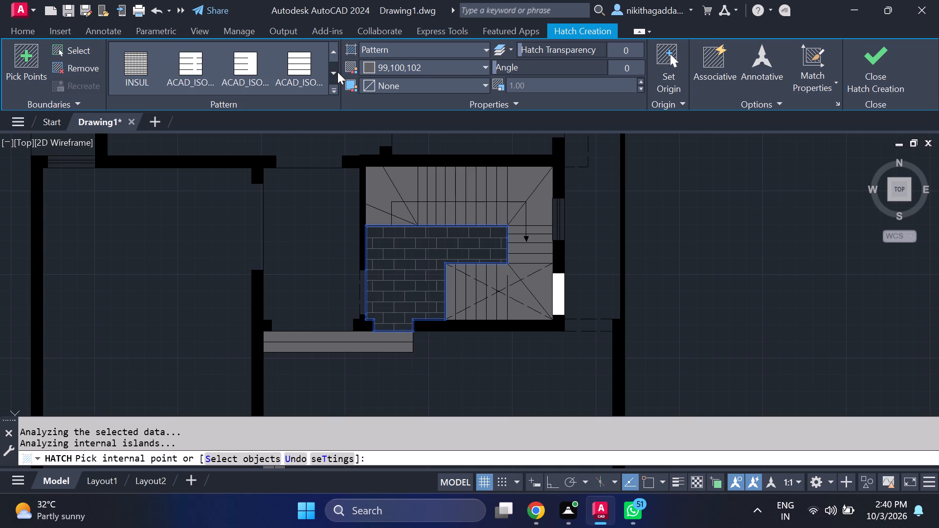
{"action": "left_click", "coordinate": [337, 72]}
{"action": "double_click", "coordinate": [337, 72]}
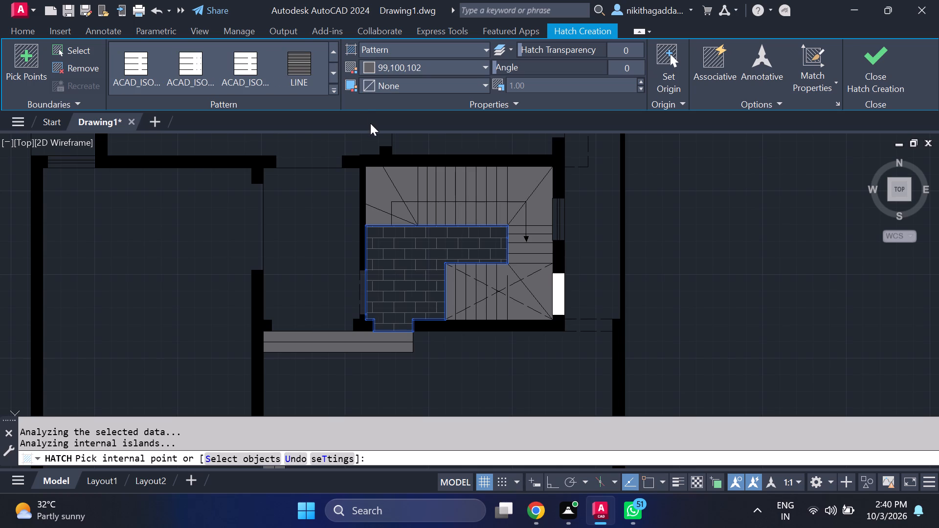
{"action": "key", "text": "Escape"}
{"action": "key", "text": "Escape"}
{"action": "key", "text": "Escape"}
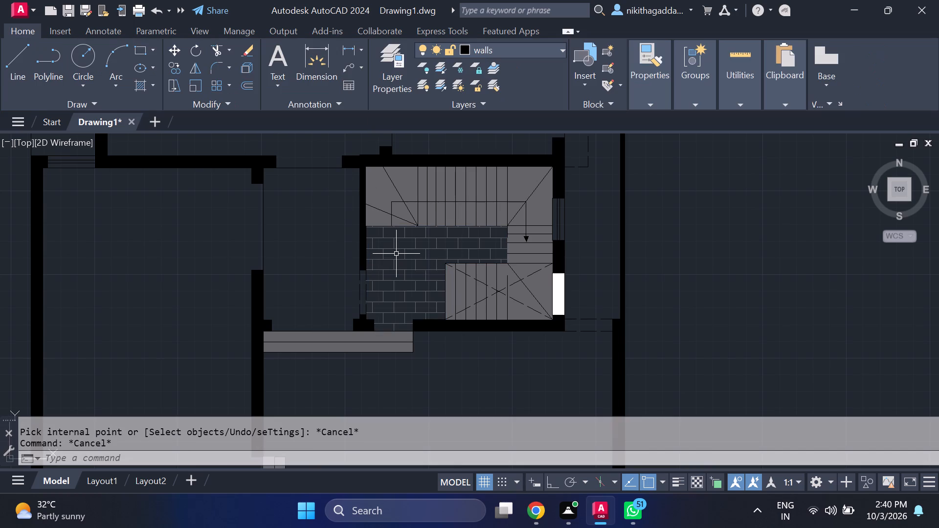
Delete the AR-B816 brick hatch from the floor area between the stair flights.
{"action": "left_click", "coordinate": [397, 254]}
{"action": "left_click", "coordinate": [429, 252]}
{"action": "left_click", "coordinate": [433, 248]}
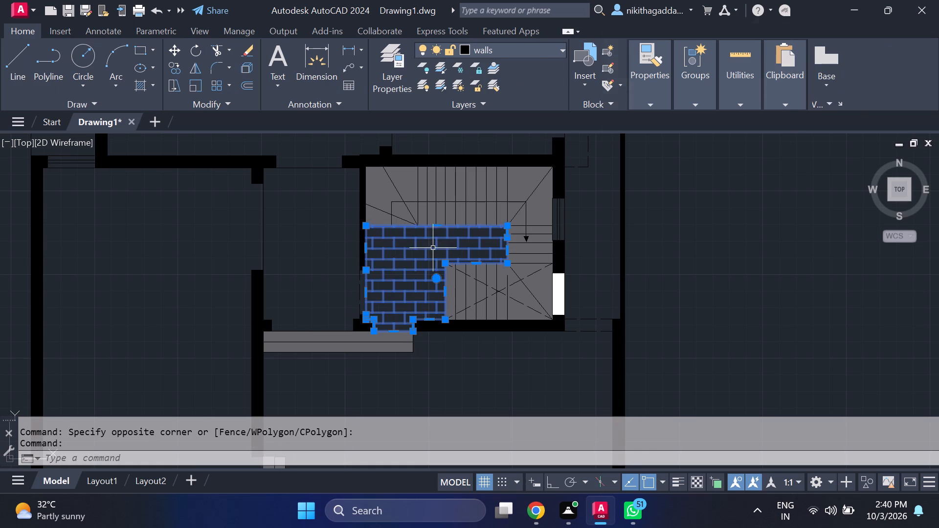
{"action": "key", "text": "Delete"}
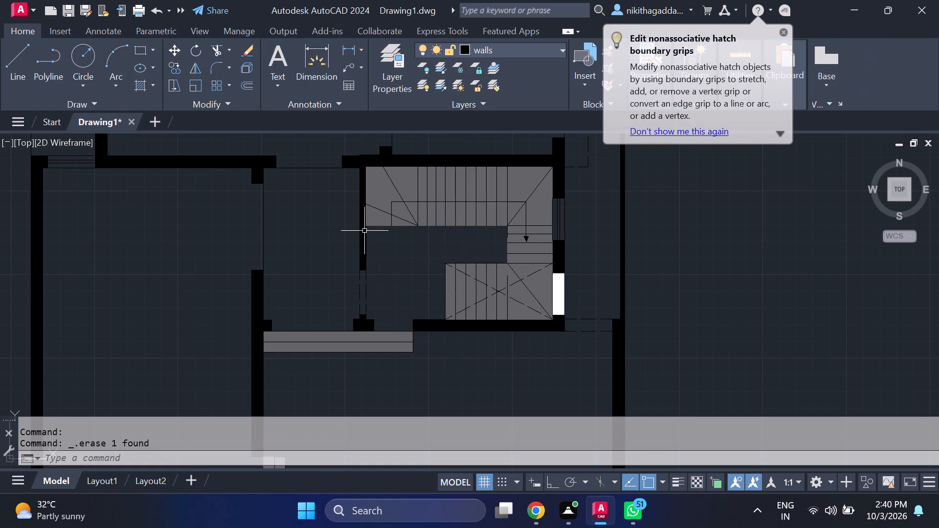
Examine the staircase, its open floor area and the adjoining rooms in the plan.
{"action": "scroll", "coordinate": [392, 245], "scroll_direction": "down", "scroll_amount": 3}
{"action": "scroll", "coordinate": [425, 251], "scroll_direction": "up", "scroll_amount": 2}
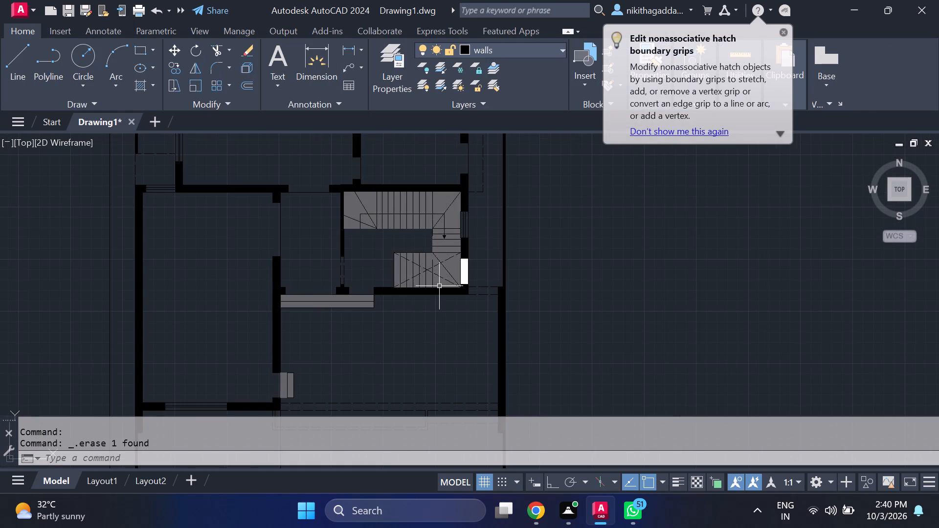
{"action": "middle_click_drag", "start_coordinate": [432, 285], "coordinate": [485, 376]}
{"action": "scroll", "coordinate": [468, 339], "scroll_direction": "up", "scroll_amount": 2}
{"action": "scroll", "coordinate": [487, 321], "scroll_direction": "down", "scroll_amount": 3}
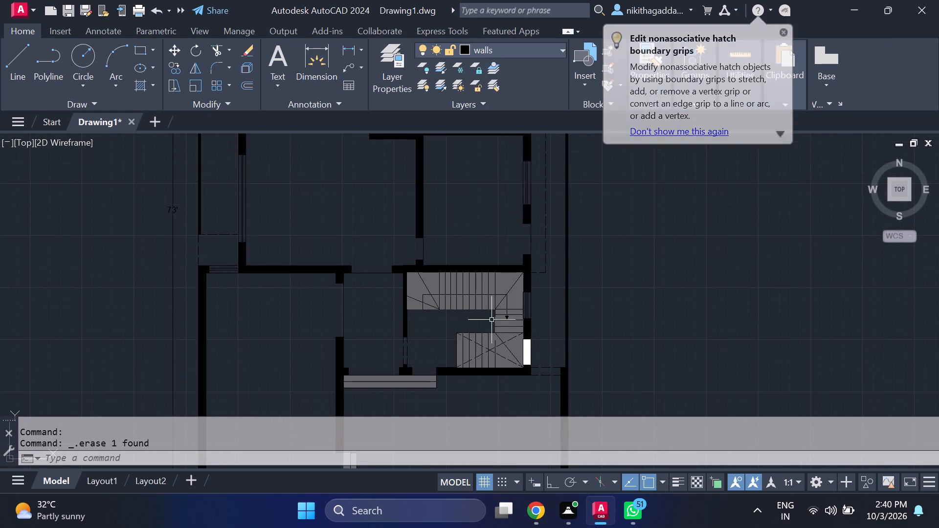
{"action": "scroll", "coordinate": [491, 321], "scroll_direction": "up", "scroll_amount": 4}
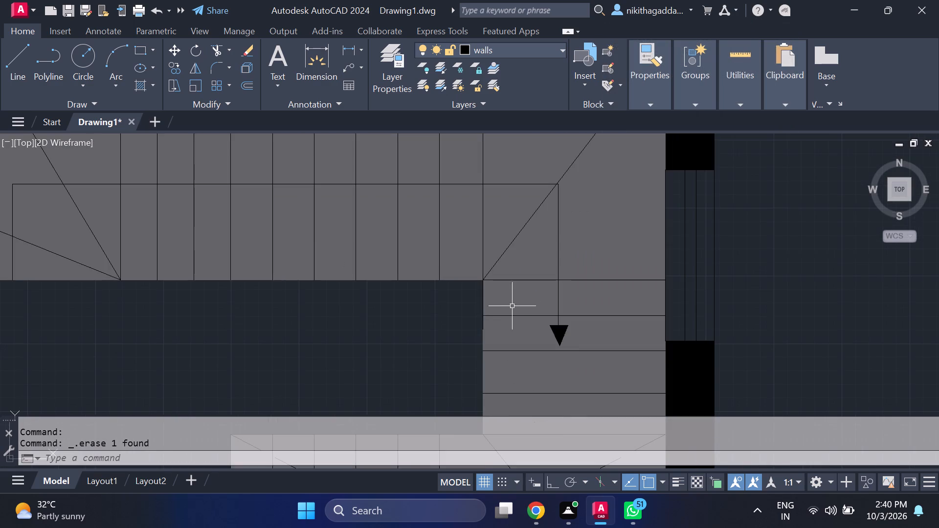
{"action": "scroll", "coordinate": [477, 322], "scroll_direction": "up", "scroll_amount": 2}
{"action": "scroll", "coordinate": [499, 316], "scroll_direction": "down", "scroll_amount": 5}
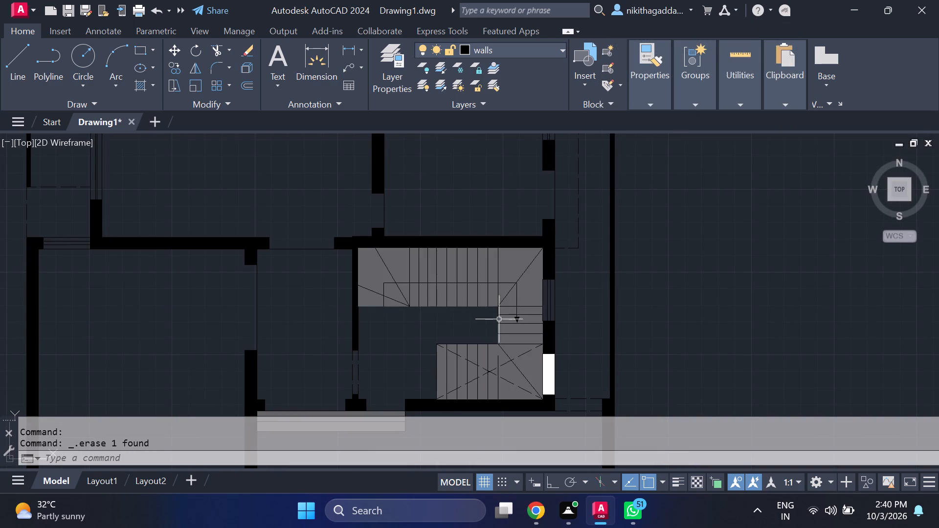
{"action": "middle_click_drag", "start_coordinate": [483, 338], "coordinate": [538, 308]}
{"action": "middle_click_drag", "start_coordinate": [548, 305], "coordinate": [577, 282]}
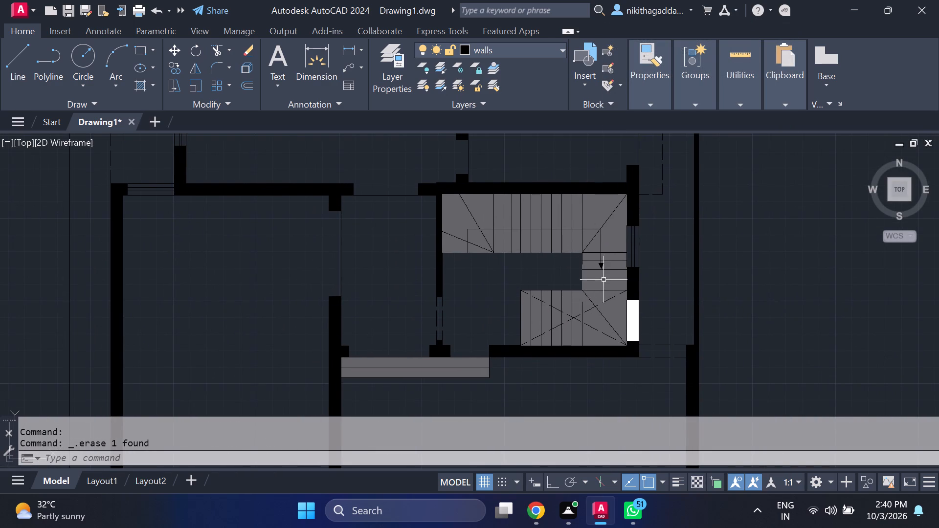
{"action": "scroll", "coordinate": [610, 277], "scroll_direction": "down", "scroll_amount": 3}
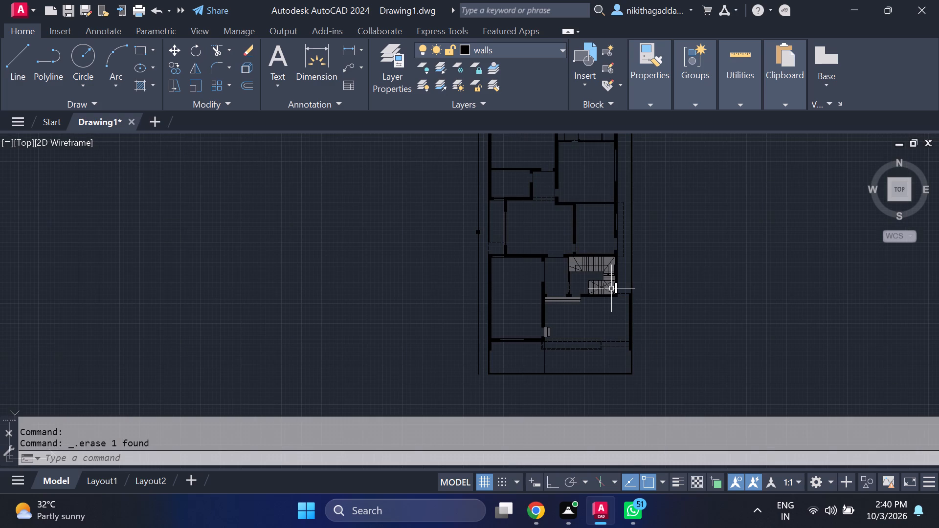
{"action": "scroll", "coordinate": [554, 258], "scroll_direction": "up", "scroll_amount": 3}
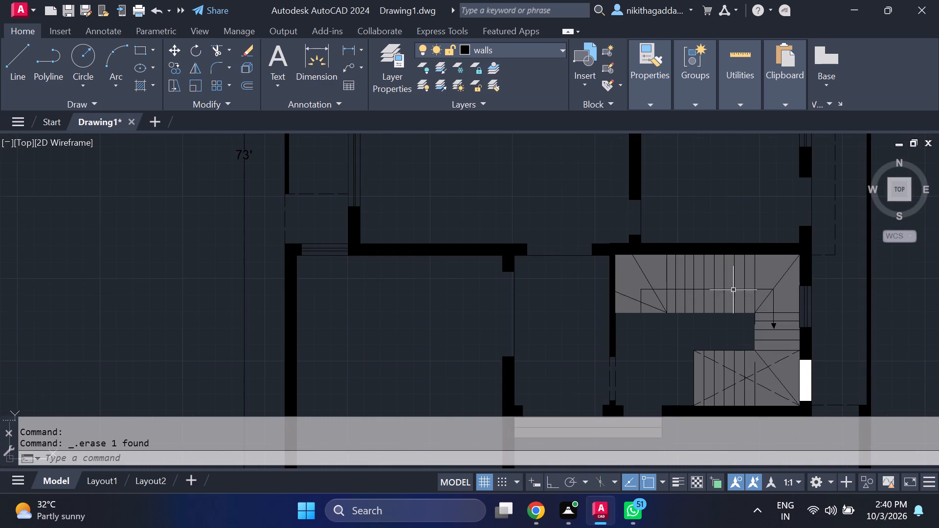
Draw a line along the inner edge of the connecting stair flight down to the lower flight's corner.
{"action": "scroll", "coordinate": [742, 316], "scroll_direction": "up", "scroll_amount": 3}
{"action": "middle_click_drag", "start_coordinate": [775, 362], "coordinate": [696, 269]}
{"action": "scroll", "coordinate": [713, 253], "scroll_direction": "up", "scroll_amount": 2}
{"action": "scroll", "coordinate": [714, 252], "scroll_direction": "down", "scroll_amount": 2}
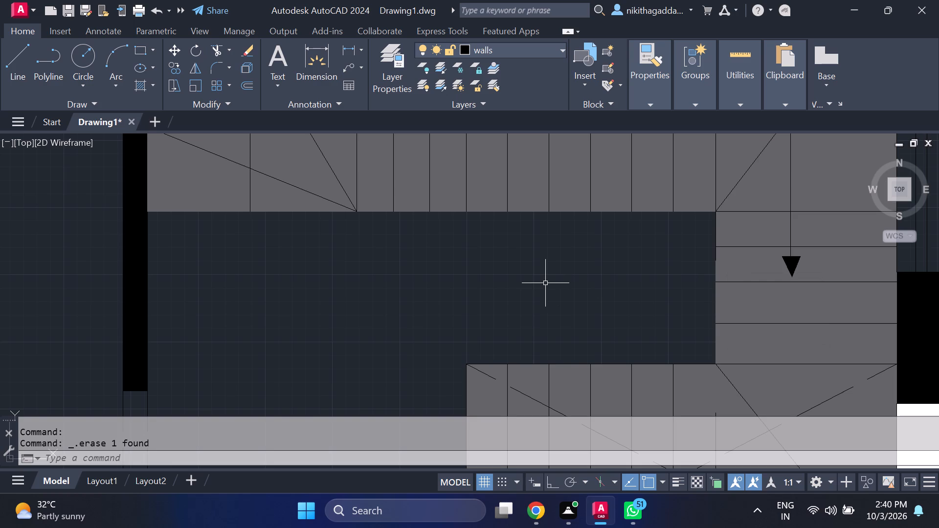
{"action": "key", "text": "l"}
{"action": "key", "text": "Return"}
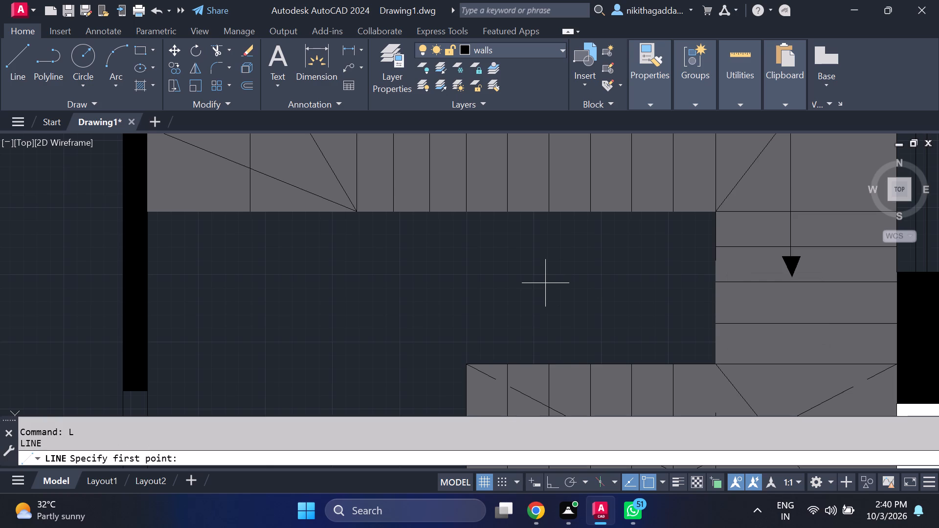
{"action": "left_click", "coordinate": [714, 256]}
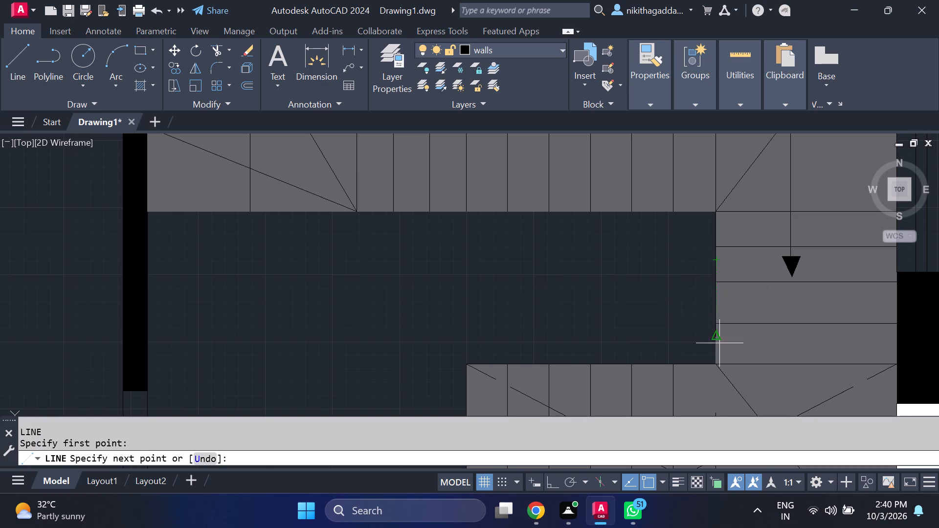
{"action": "left_click", "coordinate": [715, 364]}
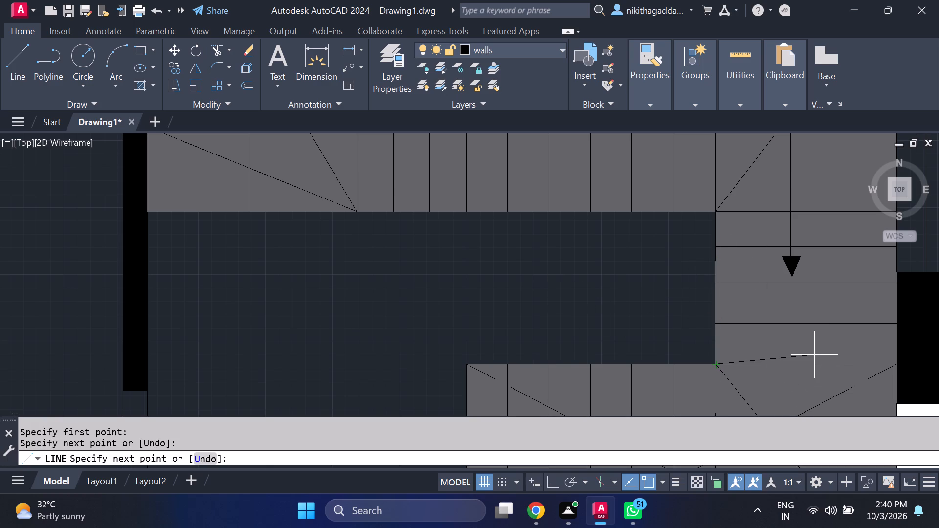
{"action": "key", "text": "Escape"}
{"action": "scroll", "coordinate": [711, 281], "scroll_direction": "down", "scroll_amount": 4}
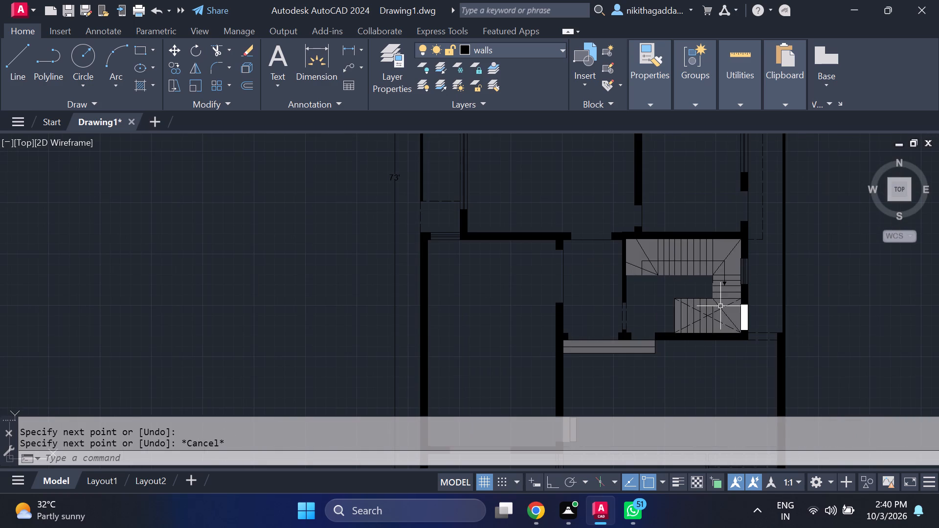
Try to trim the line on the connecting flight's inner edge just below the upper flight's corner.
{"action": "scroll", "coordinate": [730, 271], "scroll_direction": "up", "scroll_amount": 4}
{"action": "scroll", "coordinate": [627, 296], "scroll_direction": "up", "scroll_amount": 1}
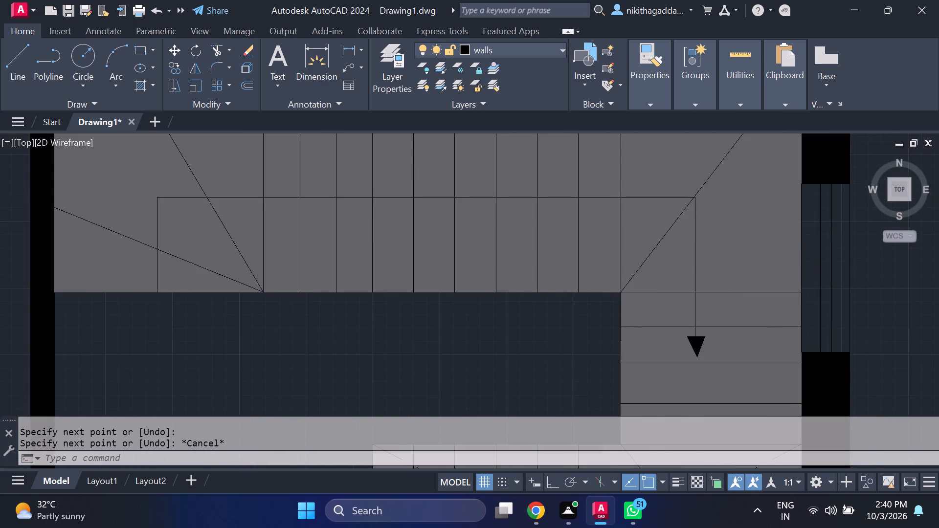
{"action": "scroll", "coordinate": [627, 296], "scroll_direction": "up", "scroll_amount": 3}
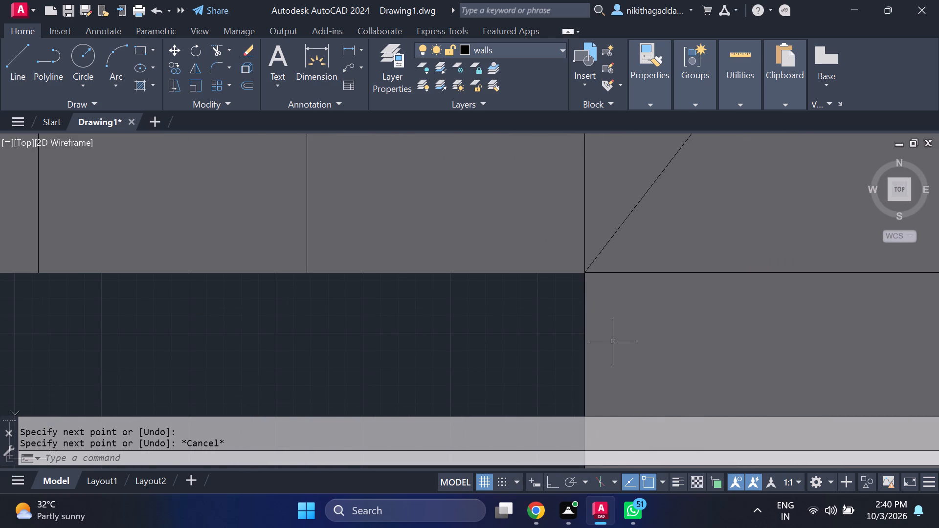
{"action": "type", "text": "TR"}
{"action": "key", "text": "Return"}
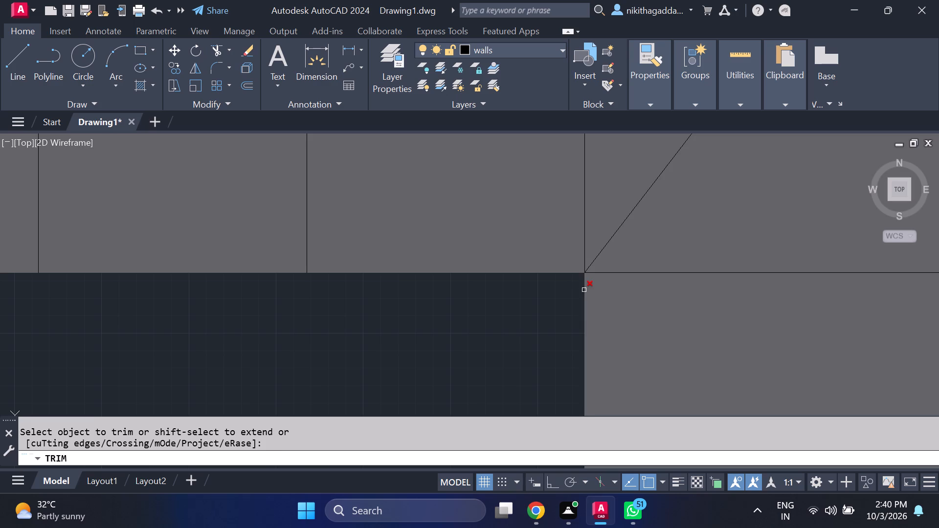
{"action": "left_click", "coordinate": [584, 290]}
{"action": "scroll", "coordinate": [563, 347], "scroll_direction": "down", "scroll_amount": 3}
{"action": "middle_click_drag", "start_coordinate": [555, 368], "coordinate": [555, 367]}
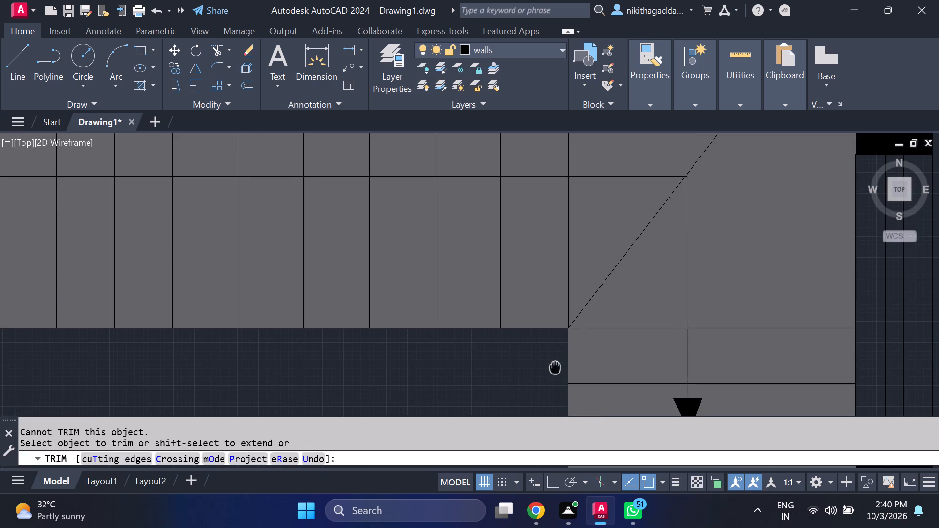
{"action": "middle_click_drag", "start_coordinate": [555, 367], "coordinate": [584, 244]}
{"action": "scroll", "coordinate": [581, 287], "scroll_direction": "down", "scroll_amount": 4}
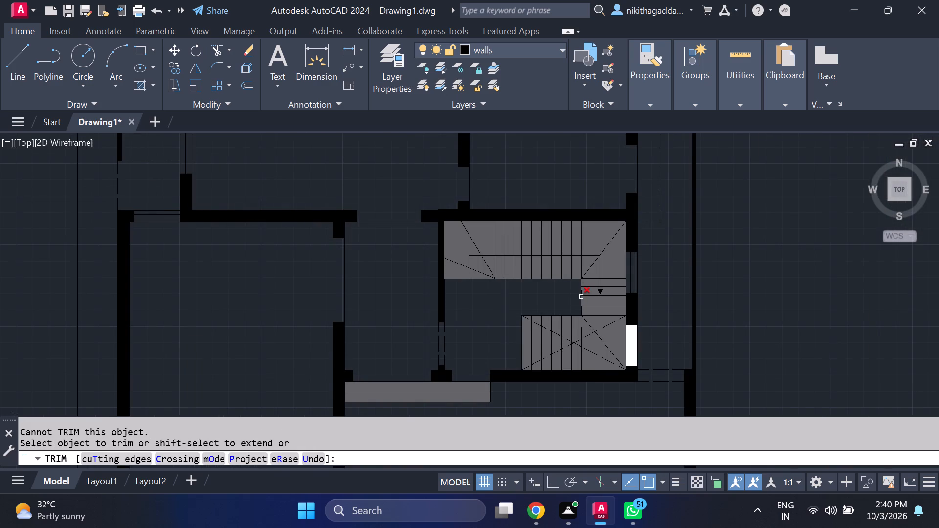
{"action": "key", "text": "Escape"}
Extend the last tread line of the upper stair flight down along the connecting flight's inner edge.
{"action": "scroll", "coordinate": [557, 284], "scroll_direction": "up", "scroll_amount": 3}
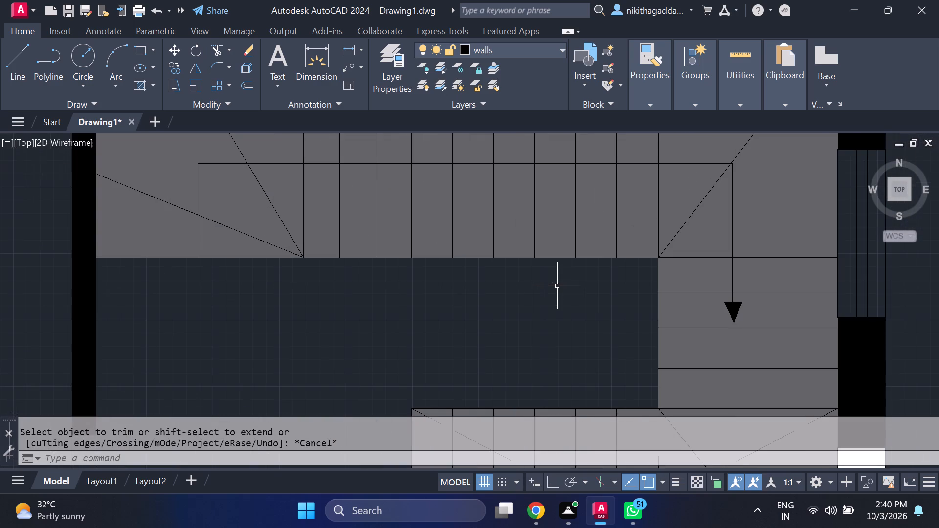
{"action": "type", "text": "EX"}
{"action": "key", "text": "Return"}
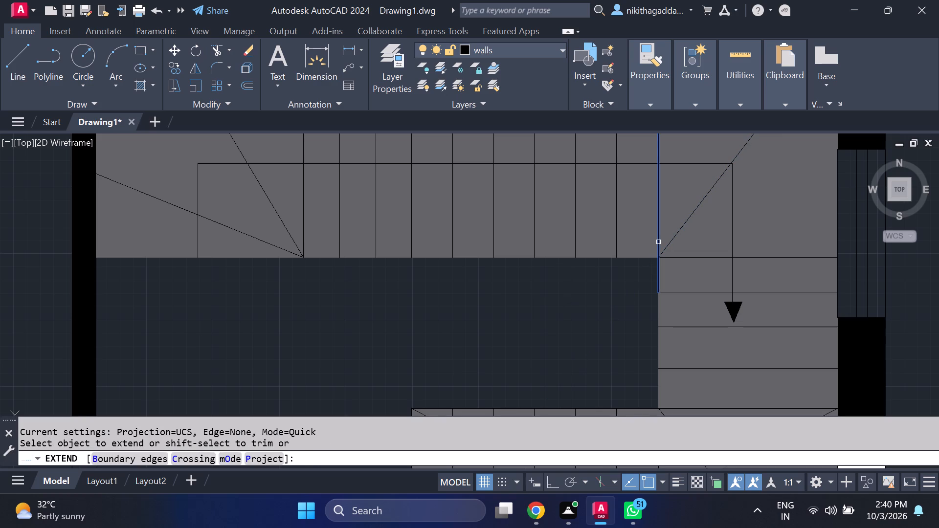
{"action": "left_click", "coordinate": [658, 242]}
{"action": "left_click", "coordinate": [659, 285]}
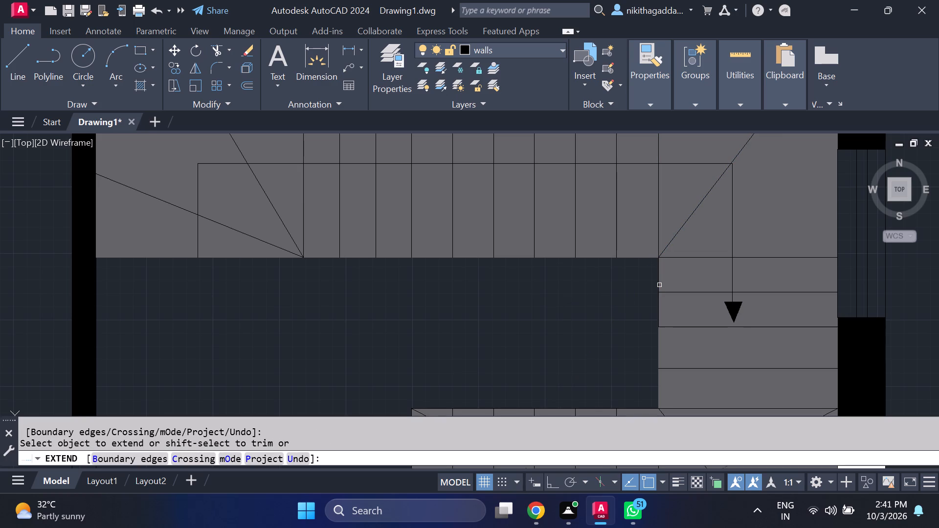
{"action": "left_click", "coordinate": [657, 310]}
{"action": "scroll", "coordinate": [577, 311], "scroll_direction": "down", "scroll_amount": 2}
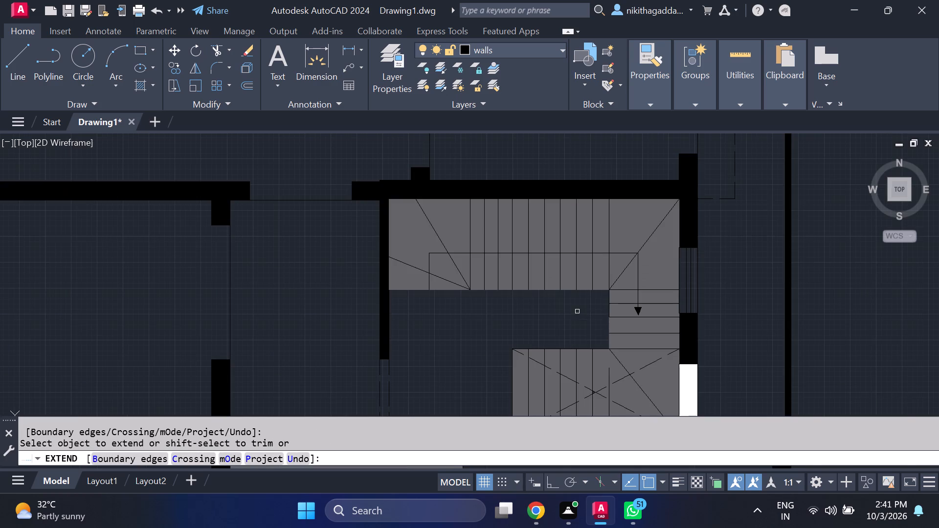
{"action": "scroll", "coordinate": [594, 311], "scroll_direction": "up", "scroll_amount": 2}
{"action": "key", "text": "Escape"}
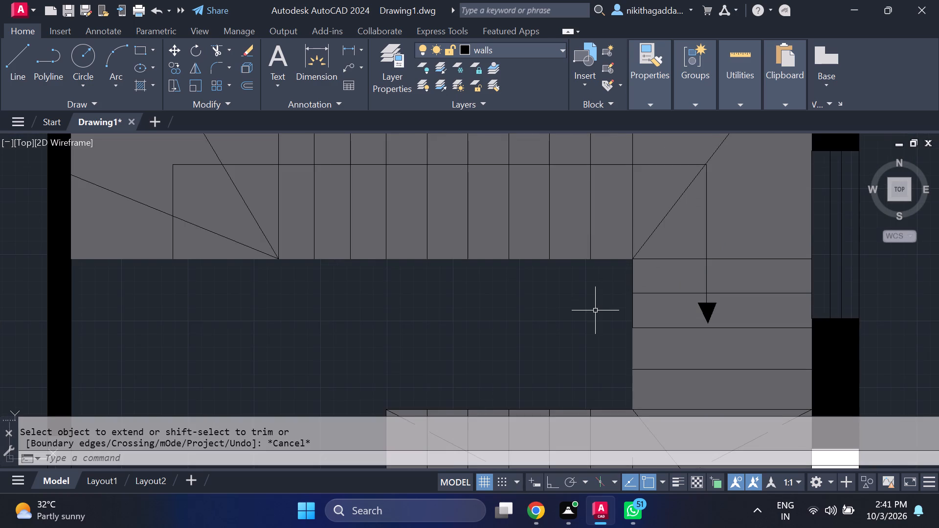
Extend the short tread line beside the winder in the lower stair flight up to the flight's upper edge.
{"action": "scroll", "coordinate": [567, 294], "scroll_direction": "down", "scroll_amount": 5}
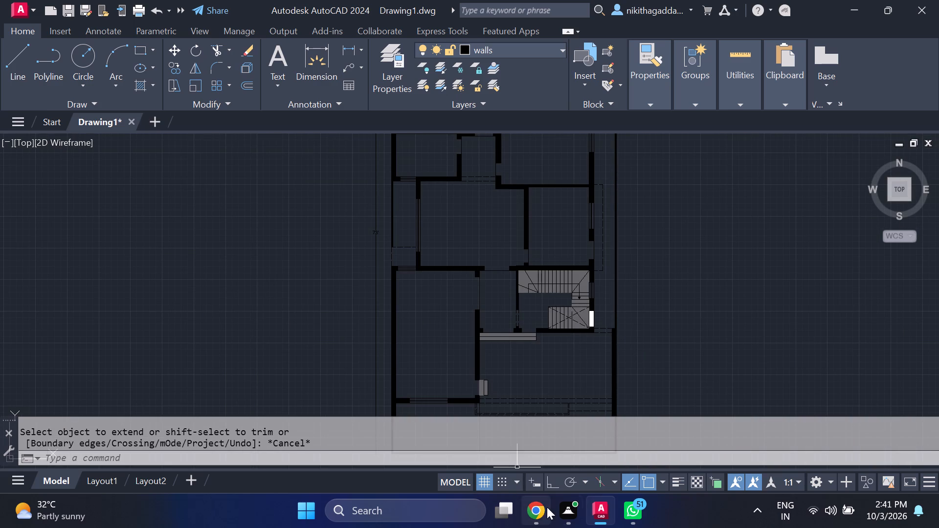
{"action": "scroll", "coordinate": [586, 330], "scroll_direction": "down", "scroll_amount": 2}
{"action": "scroll", "coordinate": [583, 333], "scroll_direction": "up", "scroll_amount": 1}
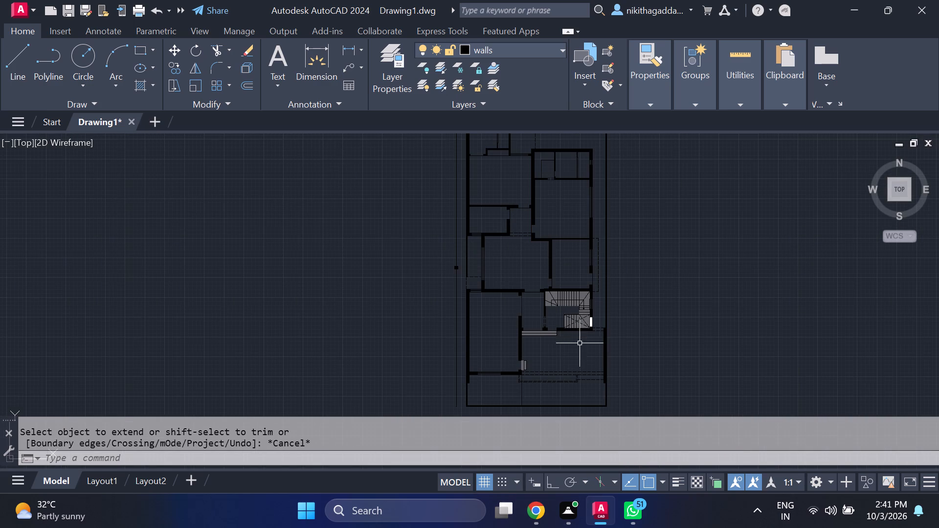
{"action": "scroll", "coordinate": [574, 344], "scroll_direction": "up", "scroll_amount": 3}
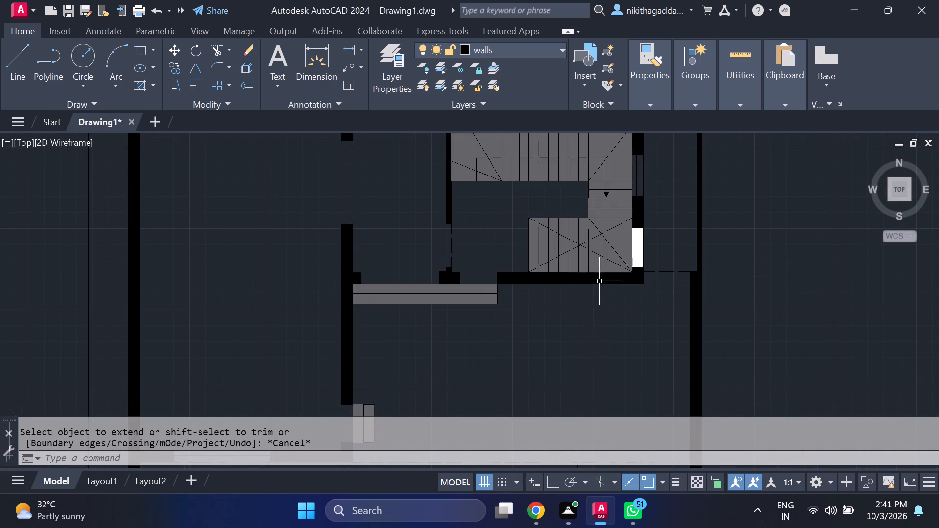
{"action": "scroll", "coordinate": [605, 193], "scroll_direction": "up", "scroll_amount": 3}
{"action": "type", "text": "EX"}
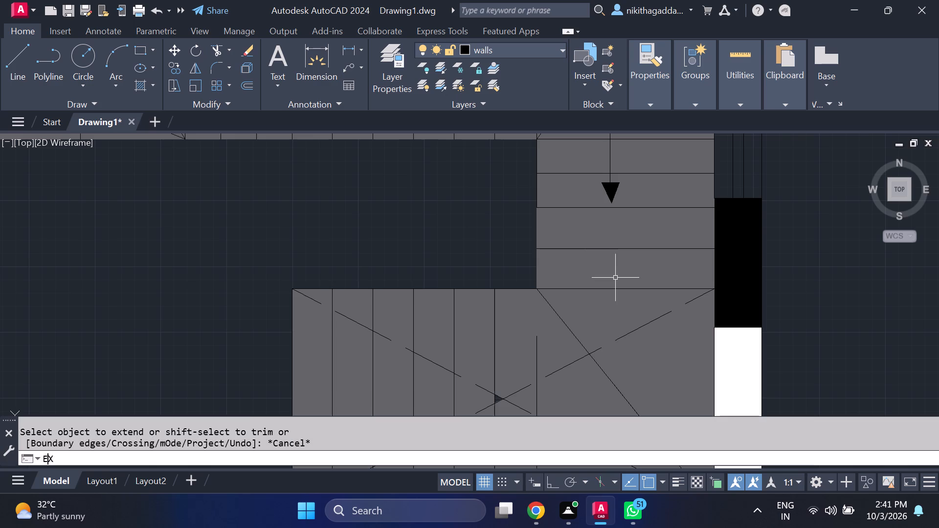
{"action": "key", "text": "x"}
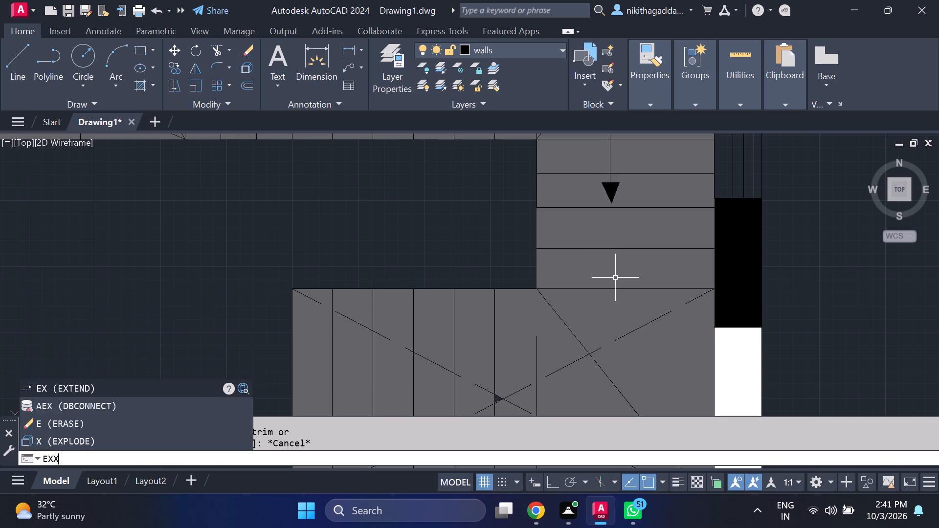
{"action": "key", "text": "Return"}
{"action": "left_click", "coordinate": [536, 359]}
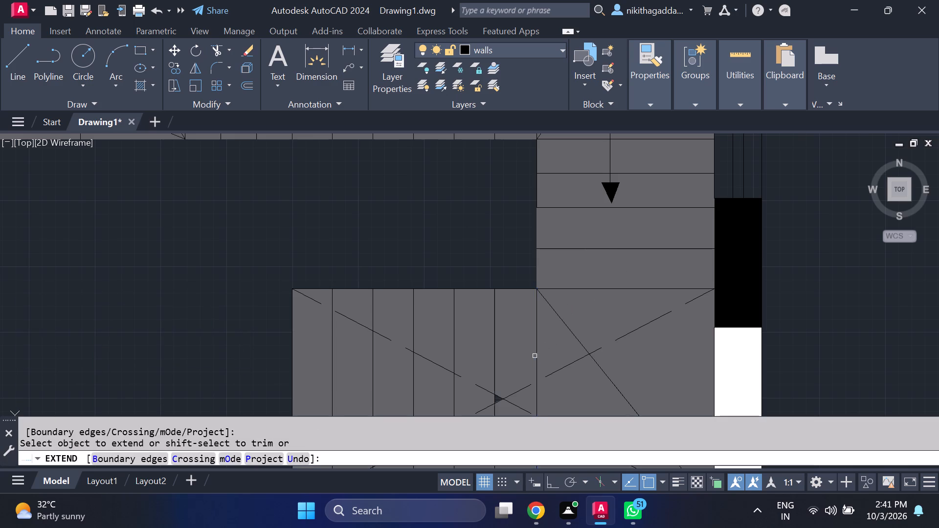
{"action": "scroll", "coordinate": [727, 286], "scroll_direction": "down", "scroll_amount": 4}
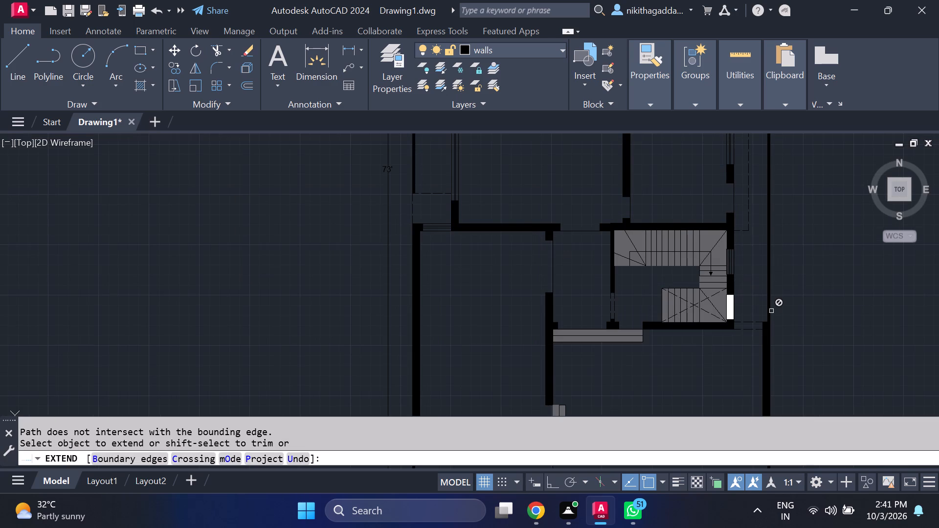
{"action": "key", "text": "Escape"}
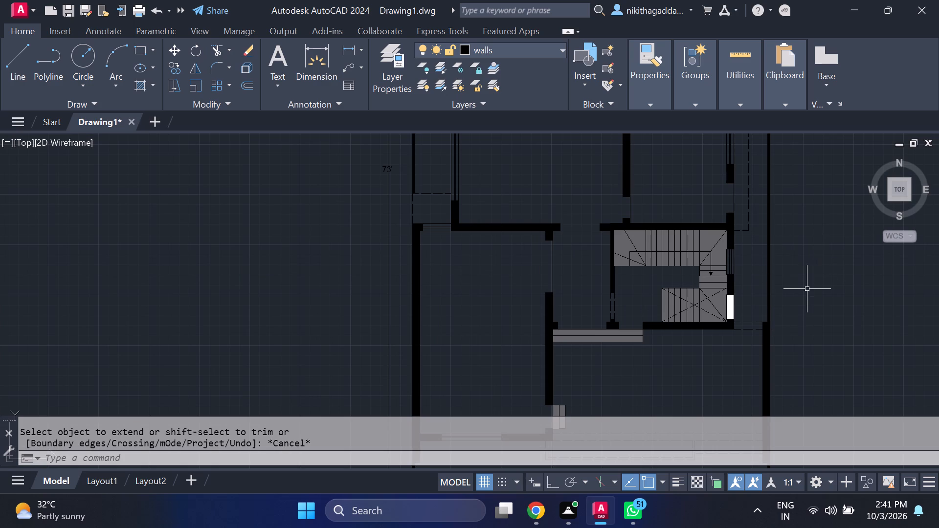
Examine the staircase, the front rooms and the rooms behind them in the floor plan.
{"action": "middle_click_drag", "start_coordinate": [798, 278], "coordinate": [753, 185]}
{"action": "middle_click", "coordinate": [753, 185]}
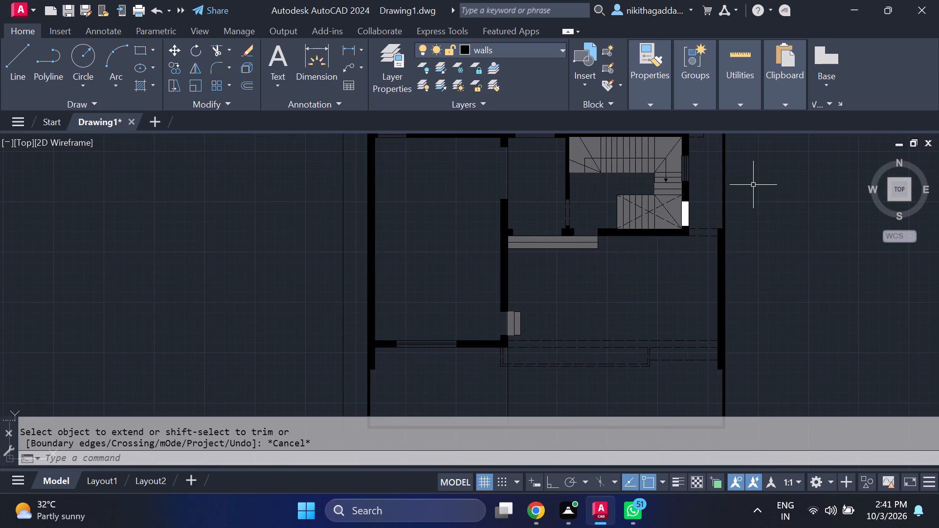
{"action": "middle_click", "coordinate": [753, 185]}
{"action": "middle_click_drag", "start_coordinate": [753, 186], "coordinate": [755, 188]}
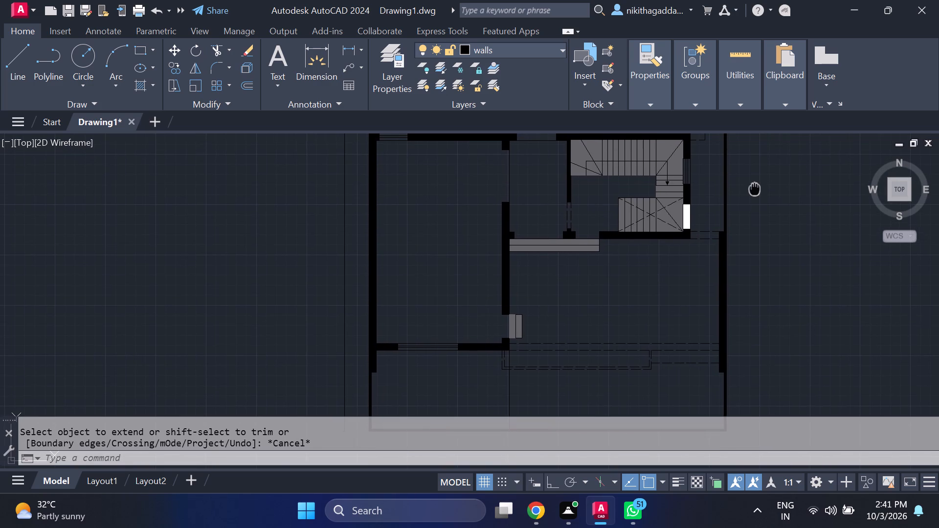
{"action": "middle_click_drag", "start_coordinate": [755, 188], "coordinate": [777, 186]}
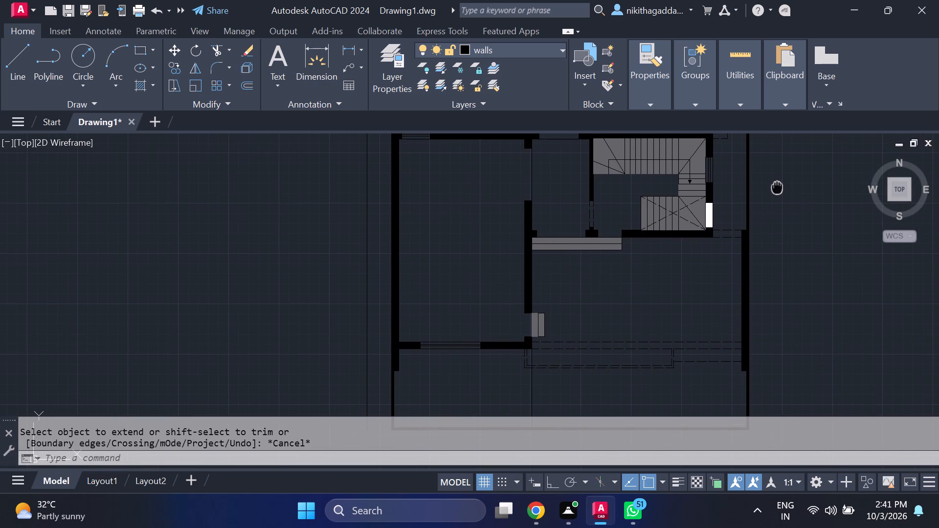
{"action": "middle_click_drag", "start_coordinate": [777, 186], "coordinate": [786, 199]}
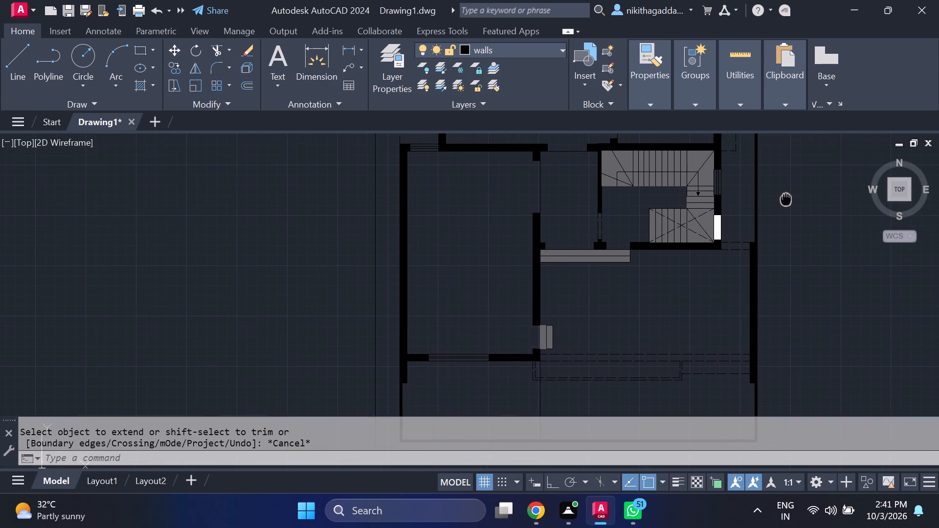
{"action": "middle_click_drag", "start_coordinate": [786, 199], "coordinate": [787, 203]}
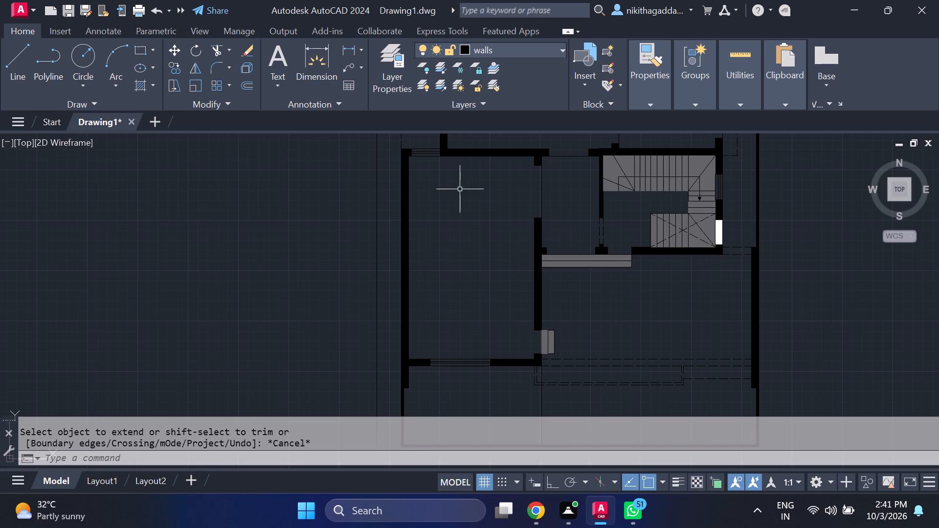
{"action": "scroll", "coordinate": [455, 215], "scroll_direction": "down", "scroll_amount": 2}
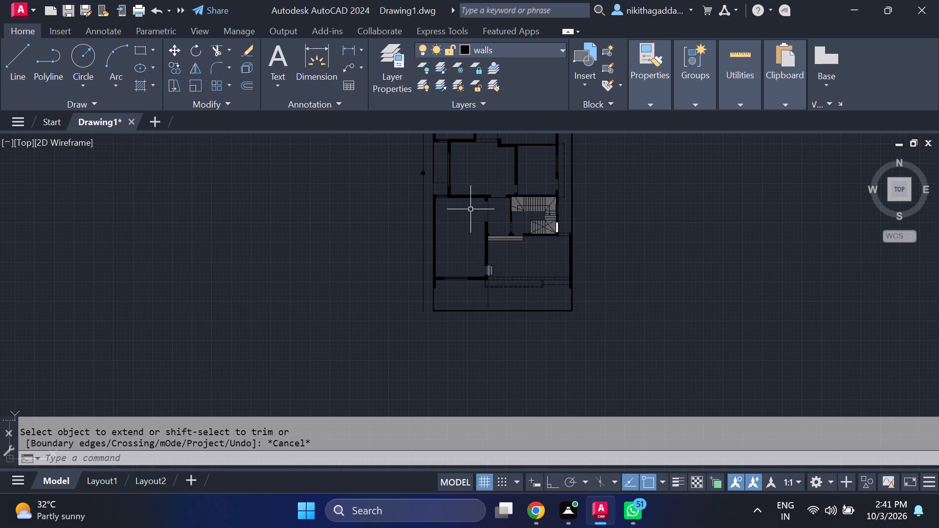
{"action": "scroll", "coordinate": [489, 228], "scroll_direction": "up", "scroll_amount": 1}
{"action": "middle_click_drag", "start_coordinate": [490, 228], "coordinate": [514, 267]}
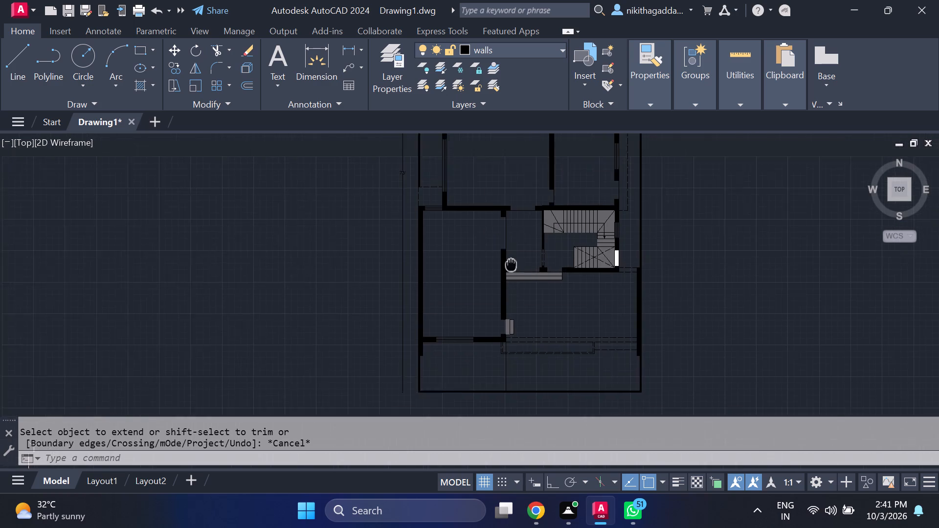
{"action": "middle_click_drag", "start_coordinate": [514, 267], "coordinate": [519, 274]}
{"action": "middle_click_drag", "start_coordinate": [521, 278], "coordinate": [528, 286]}
{"action": "middle_click_drag", "start_coordinate": [522, 239], "coordinate": [545, 288]}
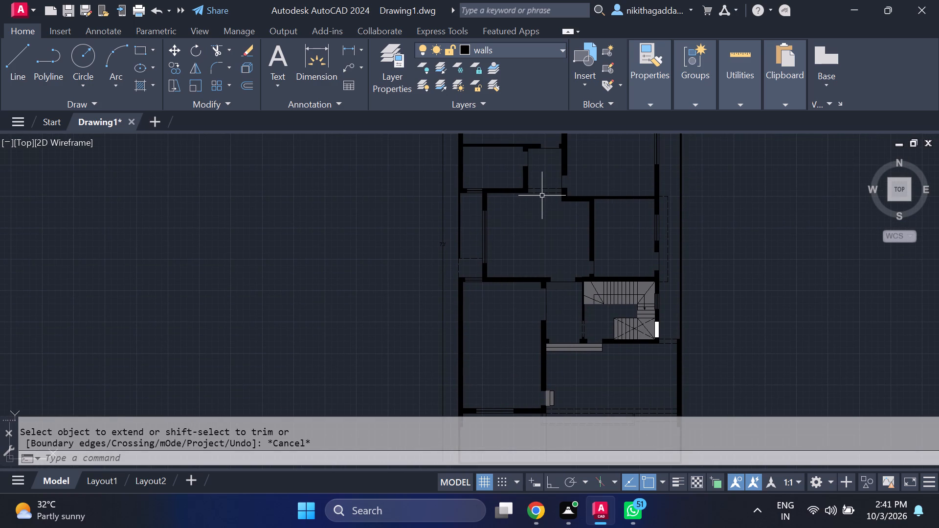
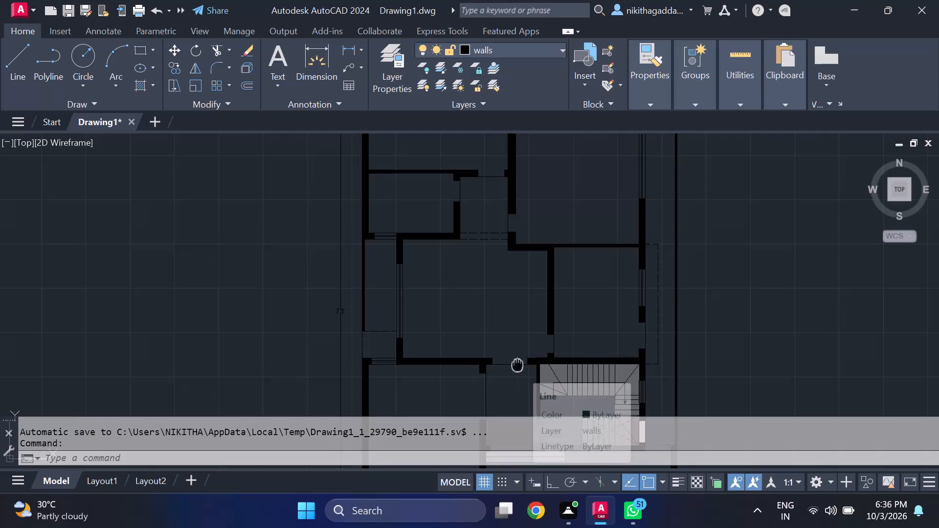
Examine the whole floor plan, from the rear rooms and toilets to the staircase and front rooms.
{"action": "middle_click", "coordinate": [532, 339]}
{"action": "scroll", "coordinate": [532, 338], "scroll_direction": "up", "scroll_amount": 1}
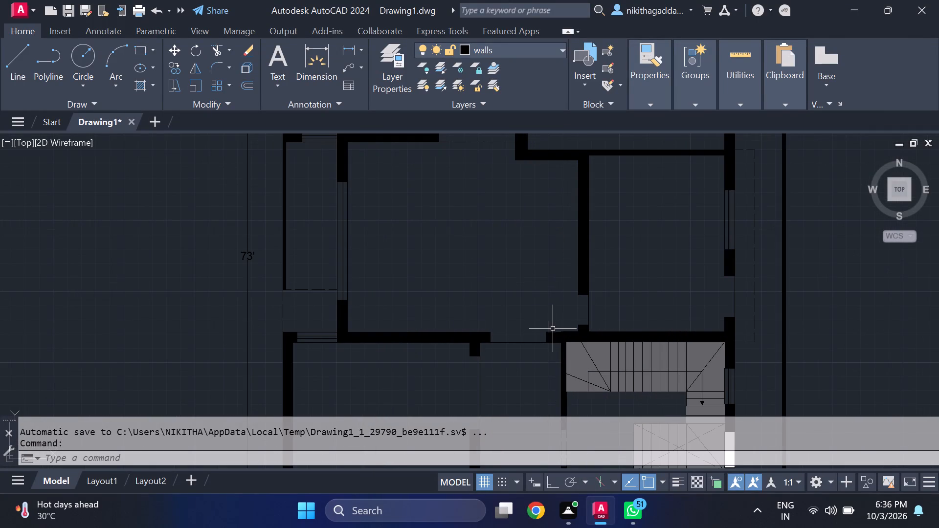
{"action": "scroll", "coordinate": [555, 320], "scroll_direction": "up", "scroll_amount": 1}
{"action": "scroll", "coordinate": [572, 318], "scroll_direction": "down", "scroll_amount": 2}
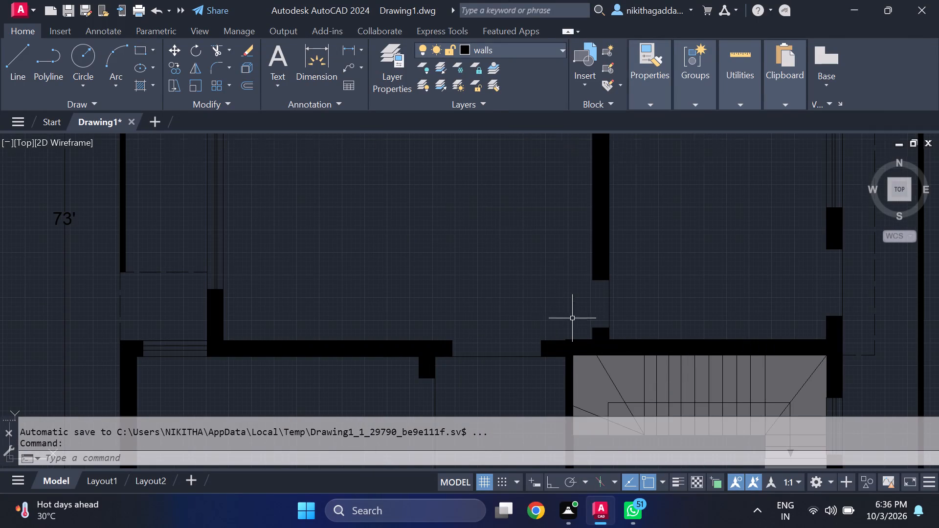
{"action": "scroll", "coordinate": [572, 318], "scroll_direction": "down", "scroll_amount": 1}
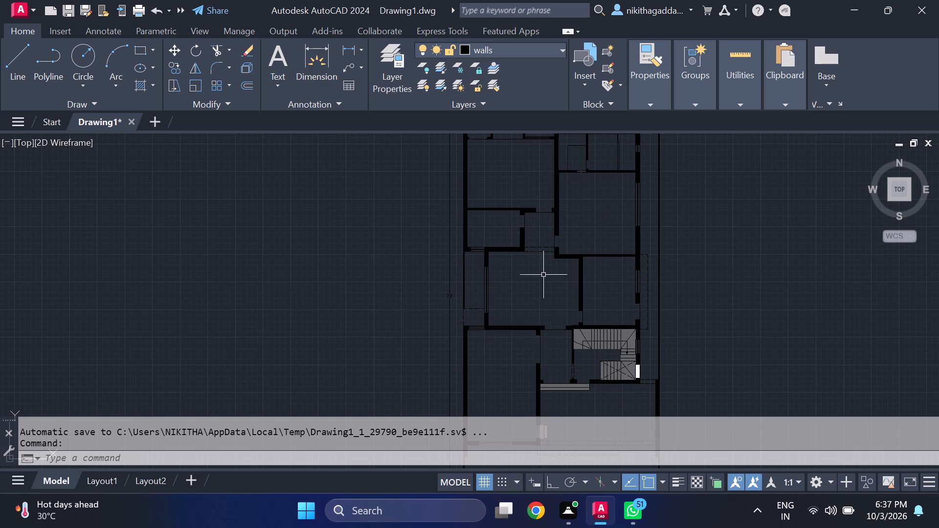
{"action": "scroll", "coordinate": [560, 245], "scroll_direction": "up", "scroll_amount": 3}
{"action": "scroll", "coordinate": [560, 245], "scroll_direction": "down", "scroll_amount": 4}
{"action": "middle_click_drag", "start_coordinate": [578, 280], "coordinate": [588, 310]}
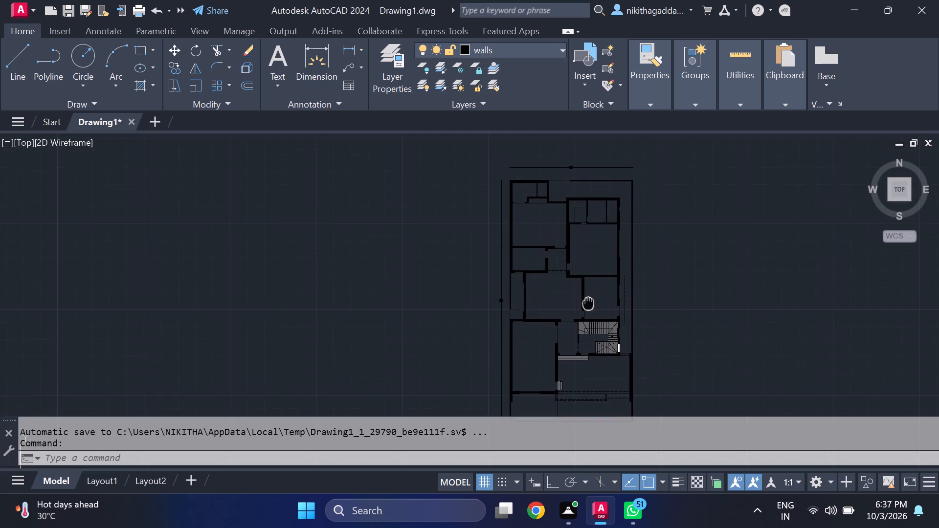
{"action": "middle_click_drag", "start_coordinate": [588, 310], "coordinate": [587, 342]}
{"action": "scroll", "coordinate": [549, 210], "scroll_direction": "up", "scroll_amount": 2}
{"action": "scroll", "coordinate": [552, 292], "scroll_direction": "up", "scroll_amount": 2}
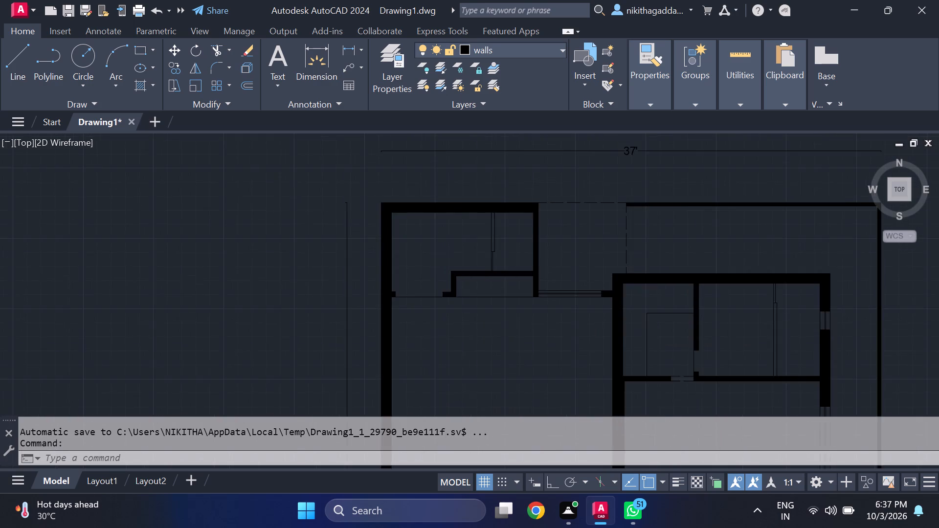
{"action": "scroll", "coordinate": [549, 303], "scroll_direction": "down", "scroll_amount": 3}
{"action": "middle_click_drag", "start_coordinate": [626, 389], "coordinate": [625, 378]}
{"action": "middle_click_drag", "start_coordinate": [625, 373], "coordinate": [605, 259]}
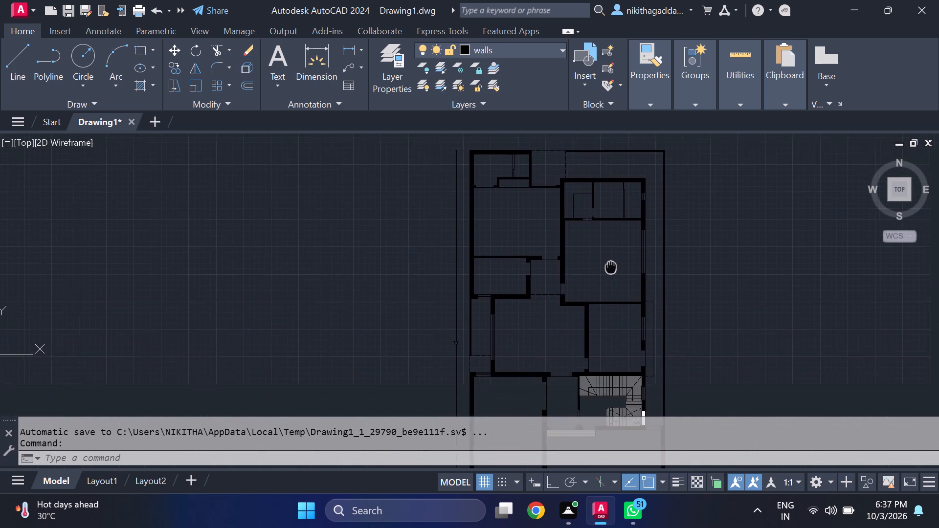
{"action": "middle_click_drag", "start_coordinate": [605, 259], "coordinate": [556, 194]}
{"action": "scroll", "coordinate": [519, 326], "scroll_direction": "up", "scroll_amount": 2}
{"action": "scroll", "coordinate": [517, 339], "scroll_direction": "down", "scroll_amount": 2}
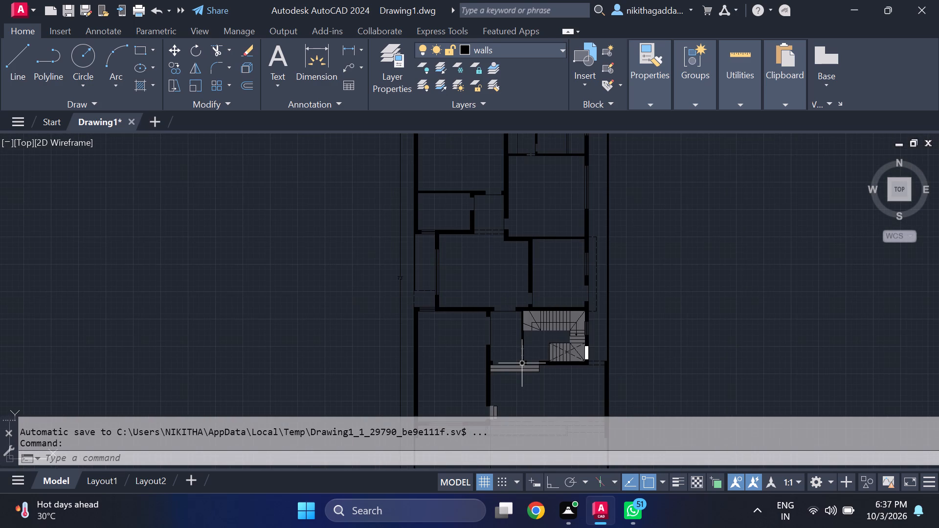
{"action": "middle_click_drag", "start_coordinate": [530, 312], "coordinate": [554, 266]}
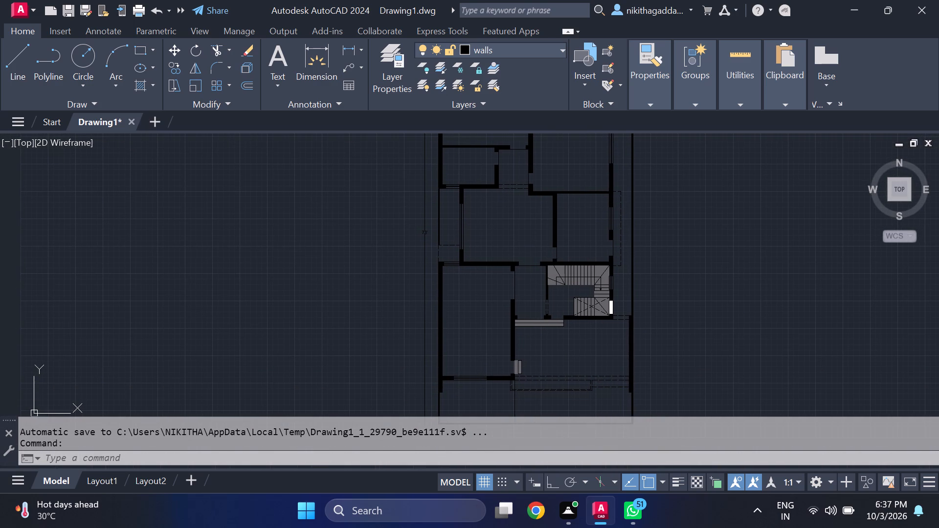
Fill the small dashed-edged bay between the outer wall and the central room with a SOLID hatch in colour 255,255,255.
{"action": "scroll", "coordinate": [444, 242], "scroll_direction": "up", "scroll_amount": 3}
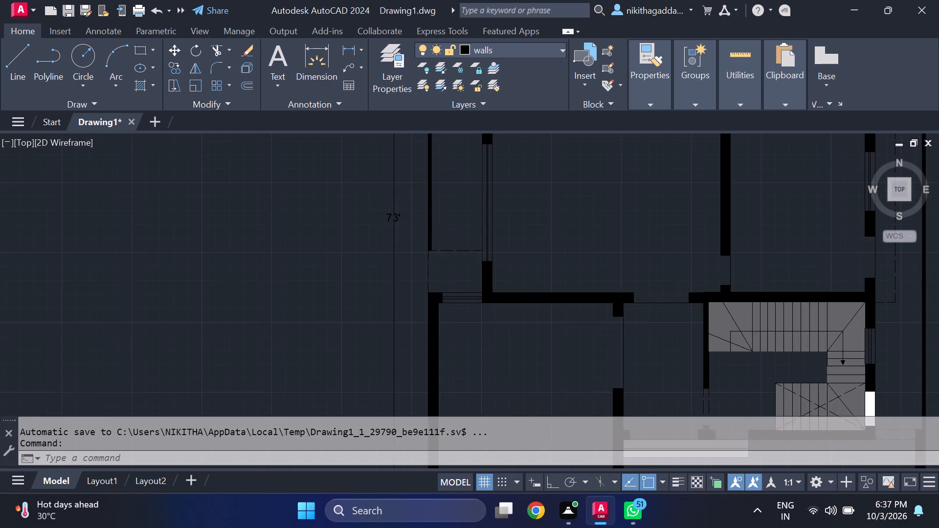
{"action": "scroll", "coordinate": [452, 244], "scroll_direction": "up", "scroll_amount": 1}
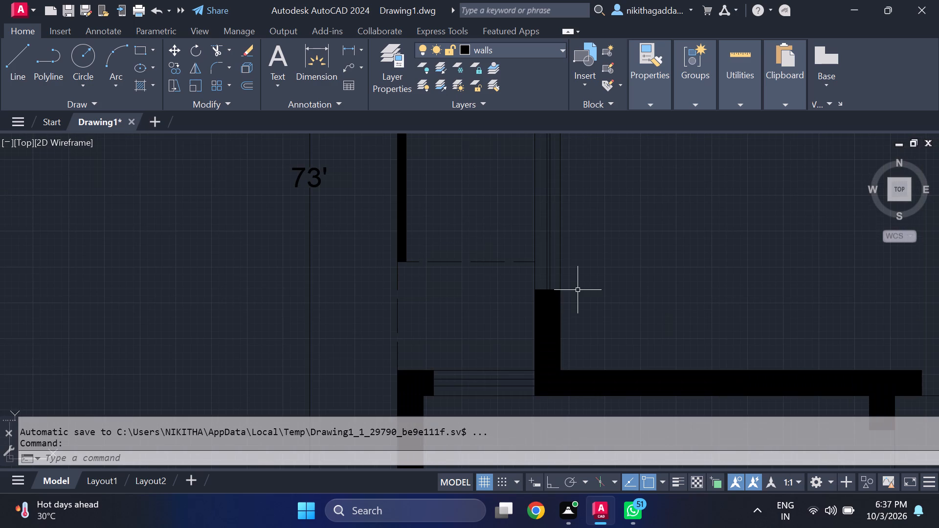
{"action": "type", "text": "hatch"}
{"action": "key", "text": "Return"}
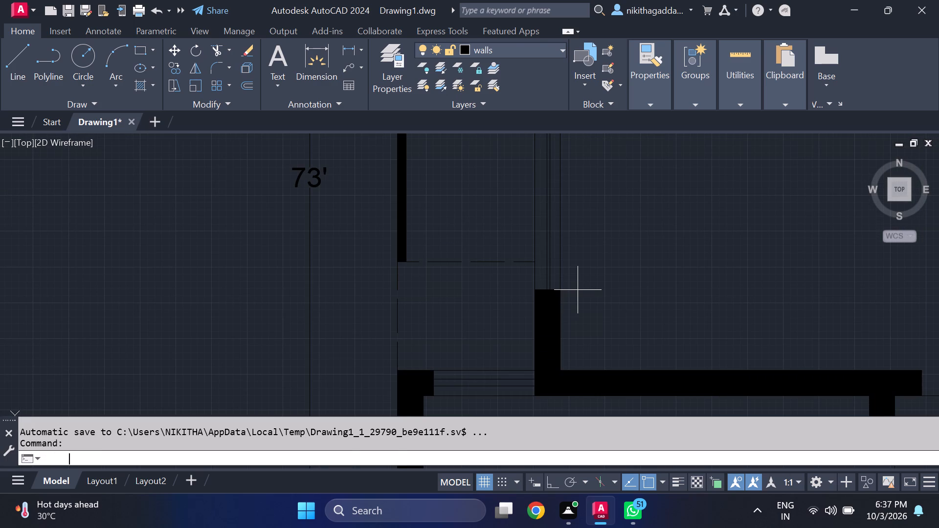
{"action": "left_click", "coordinate": [461, 67]}
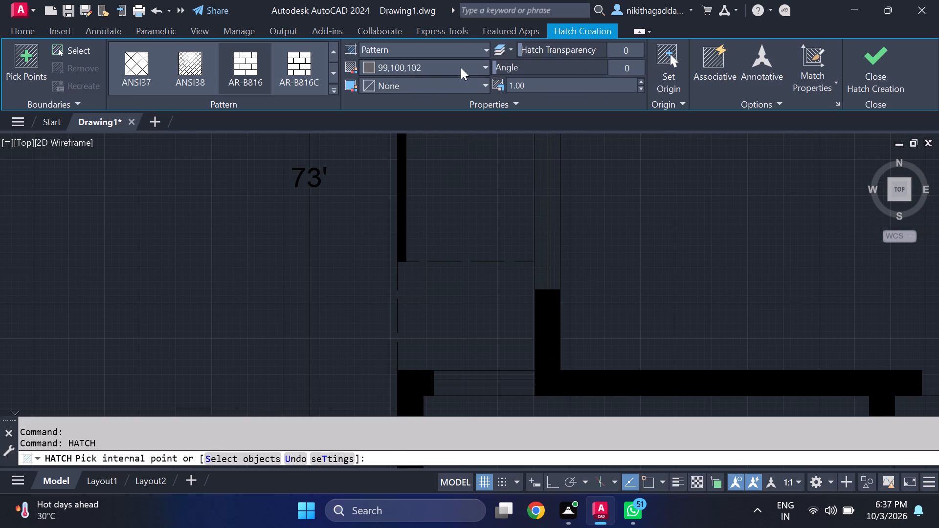
{"action": "left_click", "coordinate": [369, 190]}
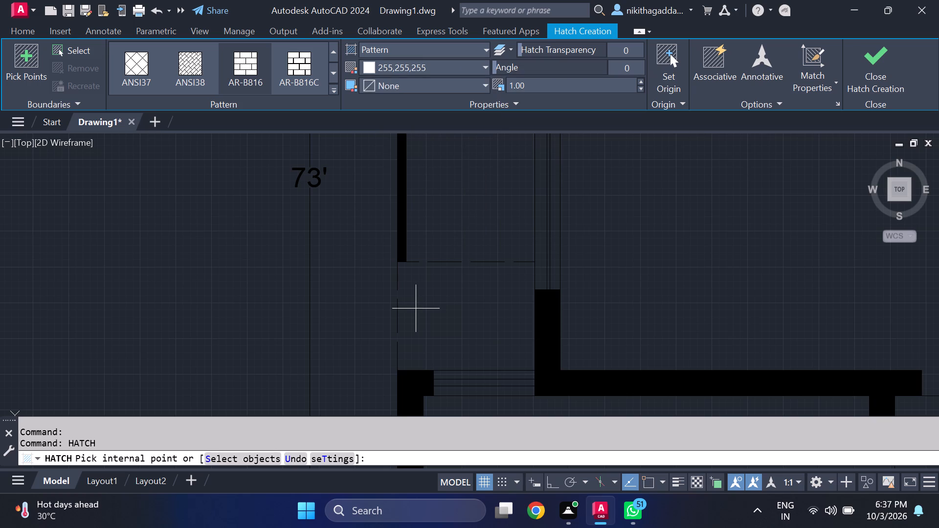
{"action": "left_click", "coordinate": [481, 320]}
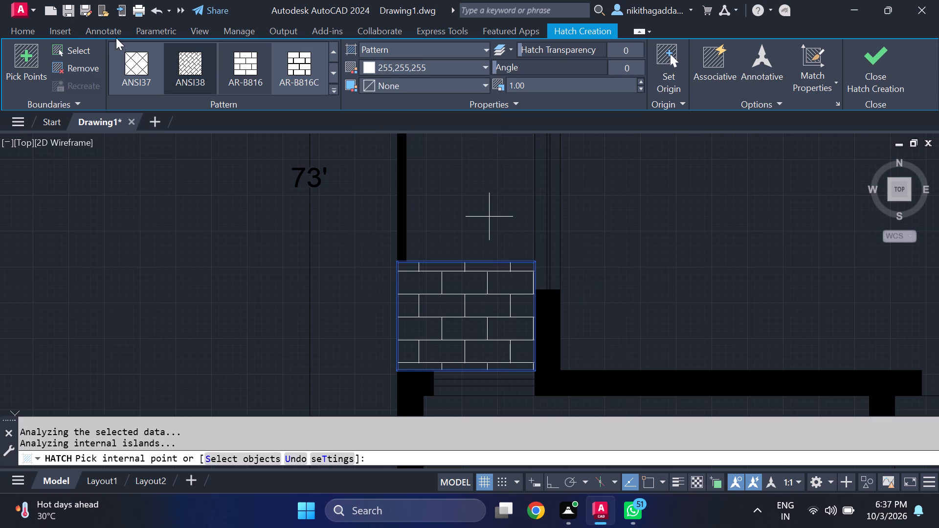
{"action": "triple_click", "coordinate": [335, 46]}
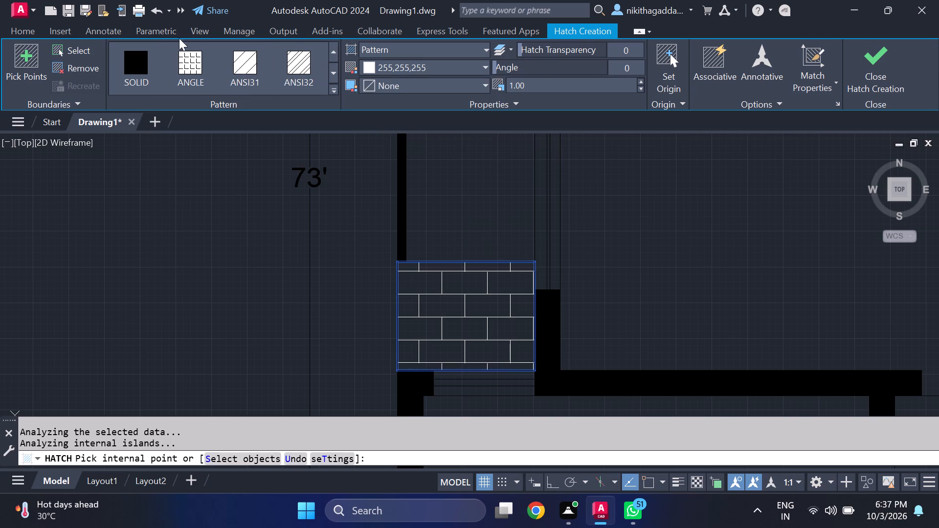
{"action": "left_click", "coordinate": [143, 52]}
{"action": "left_click", "coordinate": [881, 66]}
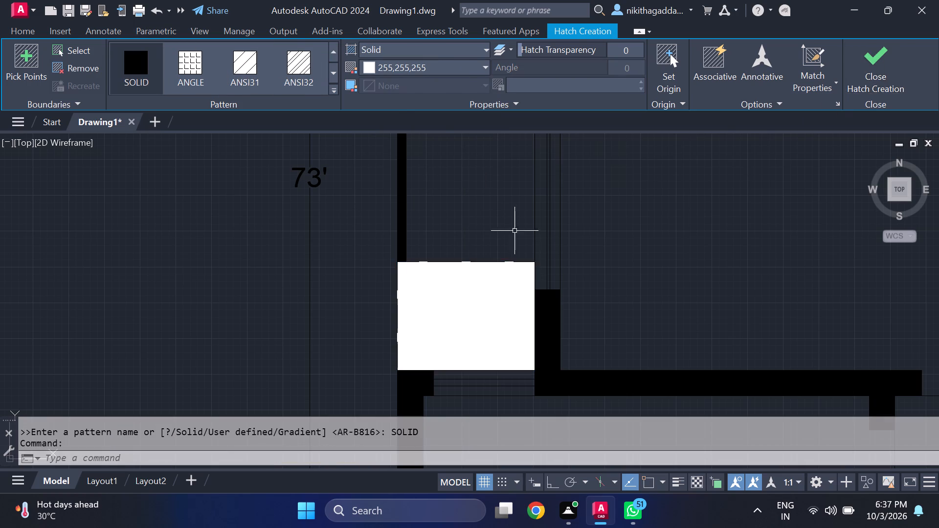
Examine the white-filled bay up close and within the surrounding floor plan.
{"action": "scroll", "coordinate": [540, 299], "scroll_direction": "down", "scroll_amount": 4}
{"action": "scroll", "coordinate": [544, 285], "scroll_direction": "up", "scroll_amount": 3}
{"action": "scroll", "coordinate": [427, 343], "scroll_direction": "up", "scroll_amount": 3}
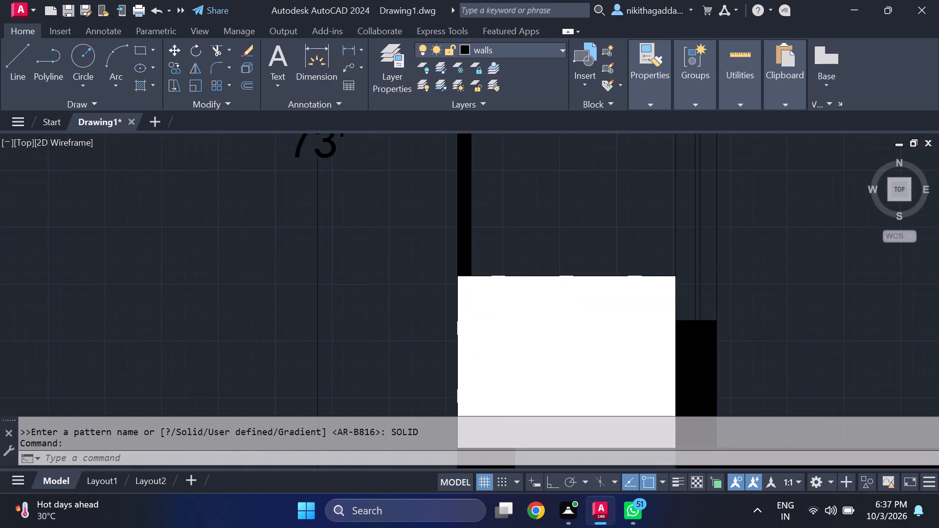
{"action": "scroll", "coordinate": [496, 294], "scroll_direction": "up", "scroll_amount": 3}
{"action": "scroll", "coordinate": [460, 290], "scroll_direction": "down", "scroll_amount": 5}
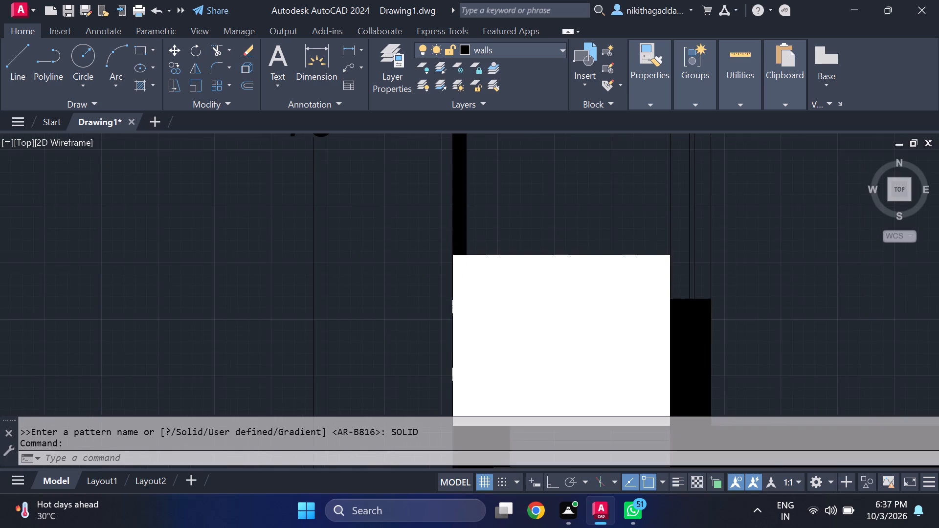
{"action": "scroll", "coordinate": [460, 290], "scroll_direction": "down", "scroll_amount": 4}
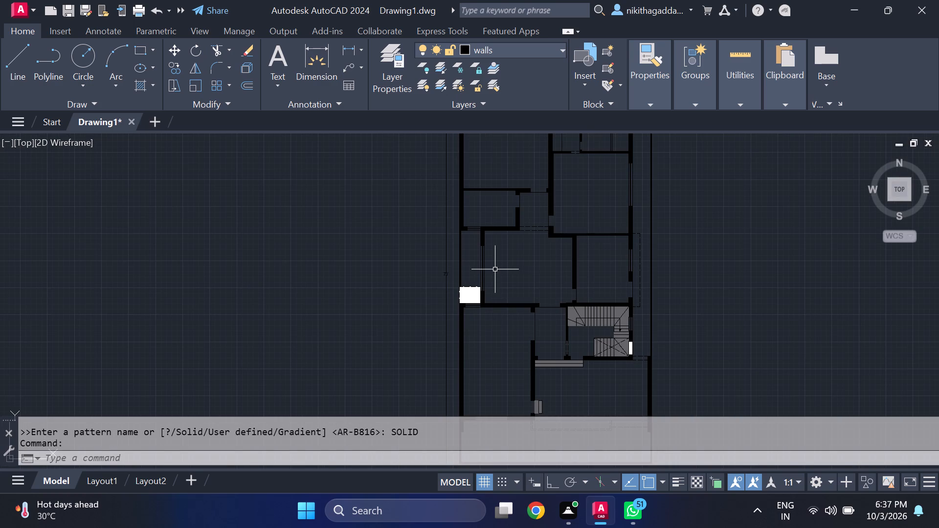
{"action": "middle_click_drag", "start_coordinate": [493, 270], "coordinate": [491, 270]}
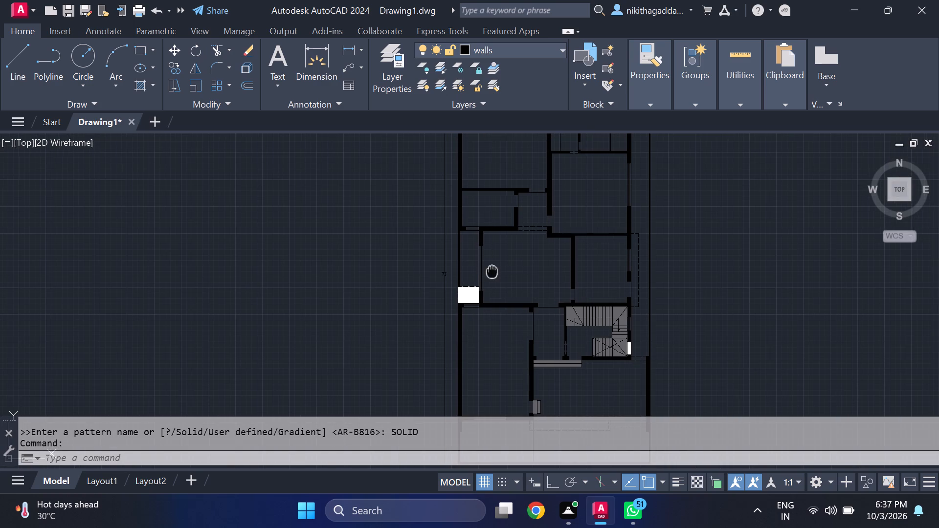
{"action": "middle_click_drag", "start_coordinate": [491, 270], "coordinate": [412, 312]}
{"action": "scroll", "coordinate": [422, 310], "scroll_direction": "up", "scroll_amount": 2}
{"action": "scroll", "coordinate": [425, 310], "scroll_direction": "down", "scroll_amount": 2}
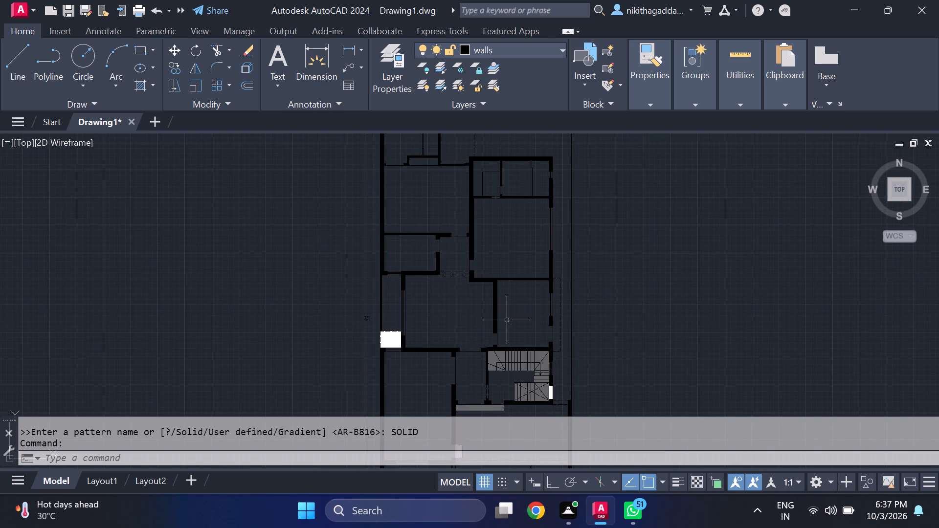
Change the walls layer's colour to light grey, index colour 9.
{"action": "left_click", "coordinate": [551, 44]}
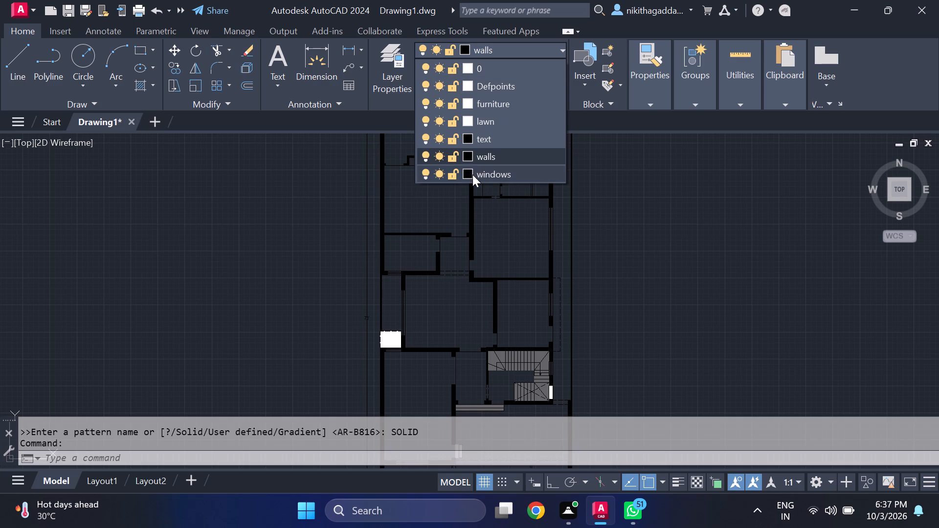
{"action": "left_click", "coordinate": [466, 157]}
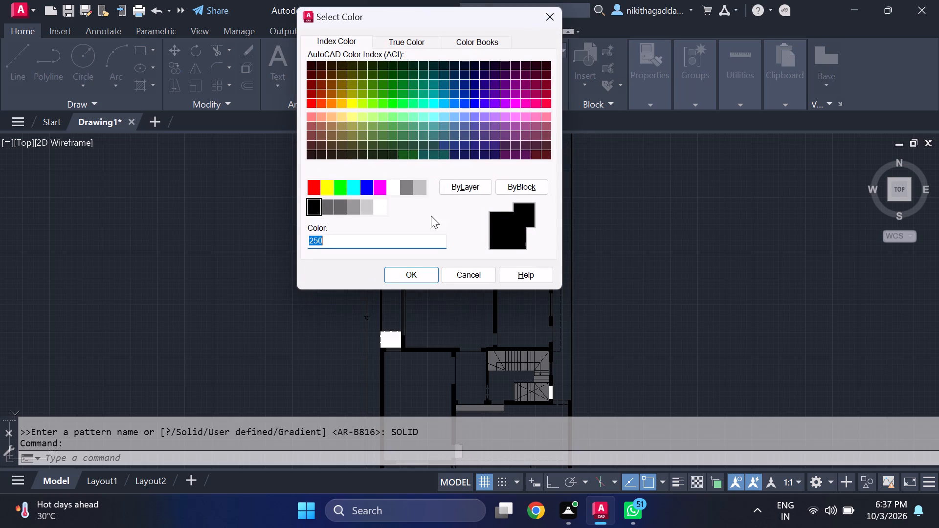
{"action": "left_click", "coordinate": [423, 190]}
{"action": "left_click_drag", "start_coordinate": [409, 273], "coordinate": [407, 267]}
Draw an orthogonal counter line in the room behind the staircase: about 7'-9" from the inner wall, down, and across to the outer wall.
{"action": "scroll", "coordinate": [429, 269], "scroll_direction": "up", "scroll_amount": 1}
{"action": "scroll", "coordinate": [477, 300], "scroll_direction": "up", "scroll_amount": 1}
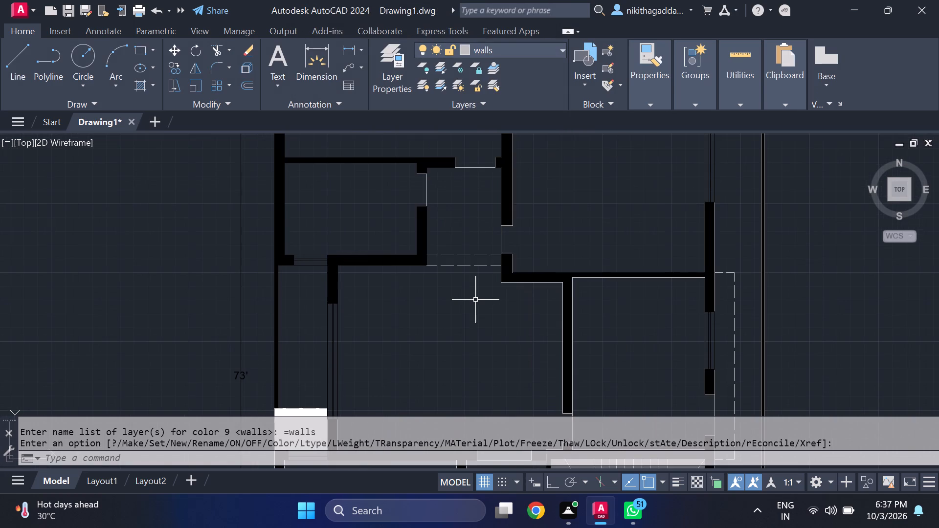
{"action": "key", "text": "l"}
{"action": "key", "text": "Return"}
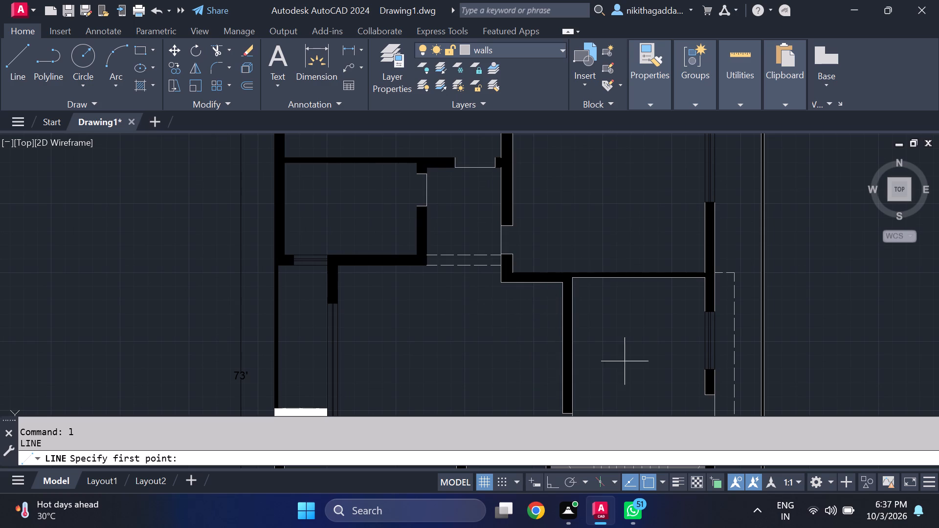
{"action": "left_click", "coordinate": [572, 300]}
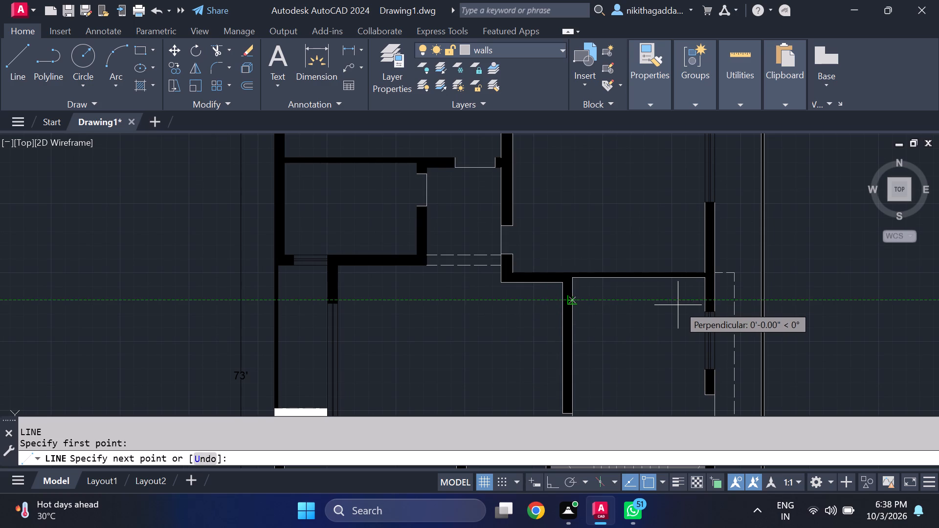
{"action": "left_click", "coordinate": [674, 302]}
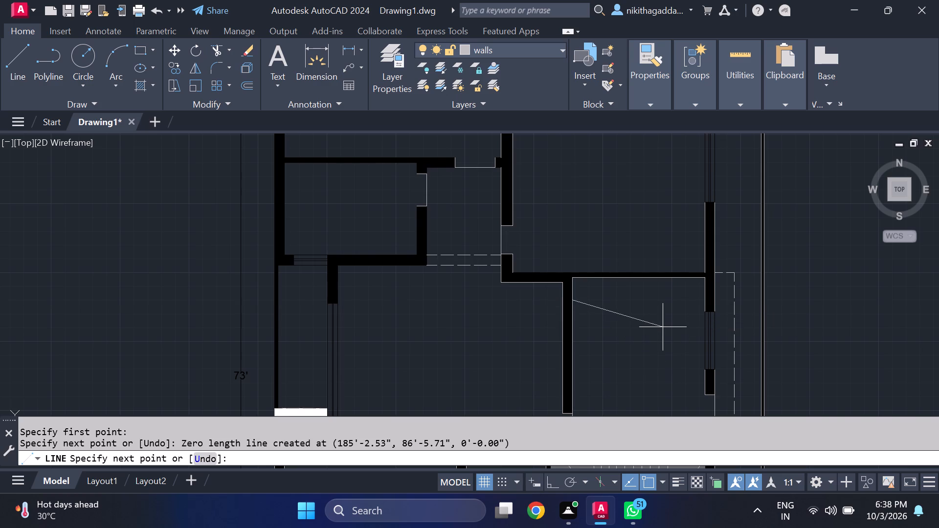
{"action": "key", "text": "F8"}
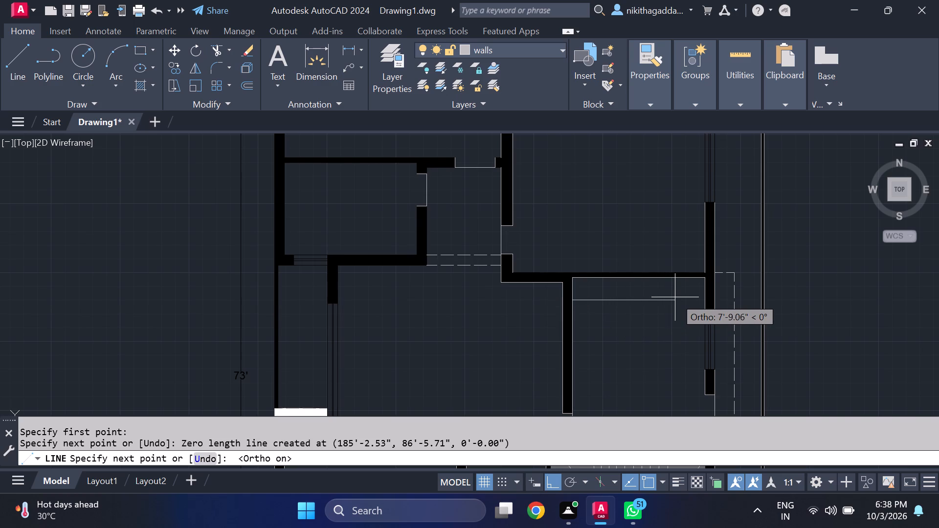
{"action": "left_click", "coordinate": [675, 297]}
{"action": "scroll", "coordinate": [669, 393], "scroll_direction": "down", "scroll_amount": 3}
{"action": "middle_click_drag", "start_coordinate": [669, 393], "coordinate": [659, 343]}
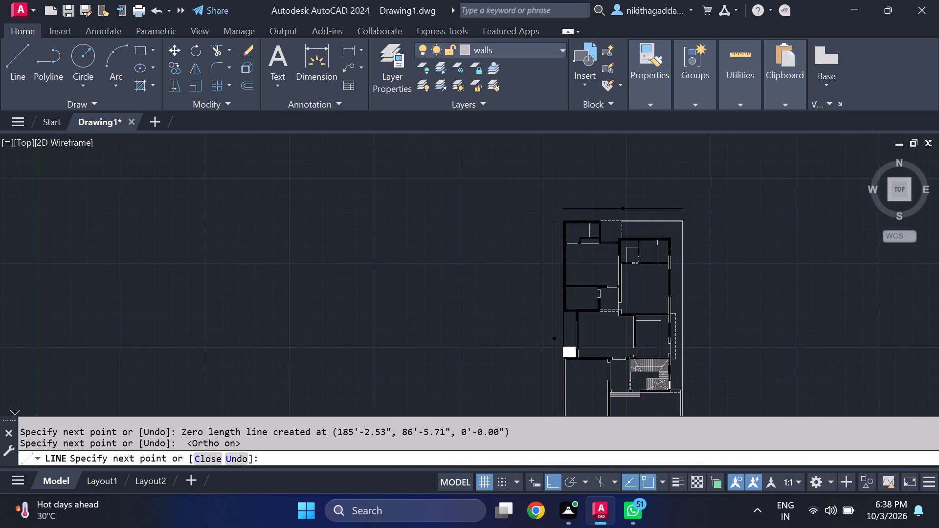
{"action": "scroll", "coordinate": [660, 343], "scroll_direction": "up", "scroll_amount": 4}
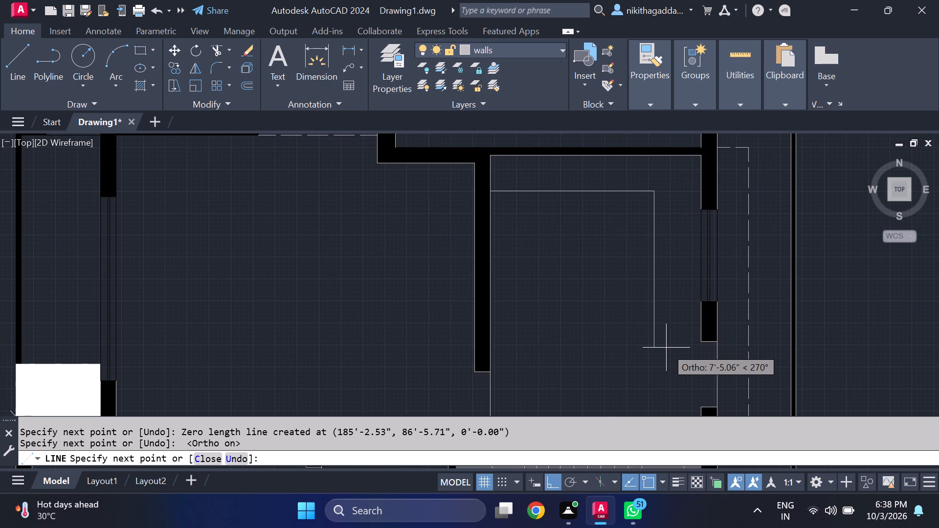
{"action": "left_click", "coordinate": [667, 328]}
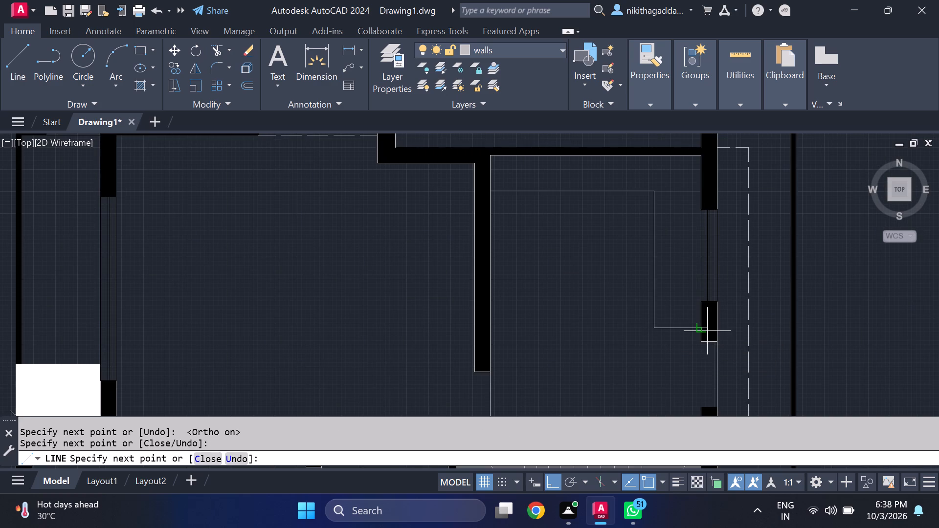
{"action": "left_click", "coordinate": [701, 330]}
{"action": "key", "text": "Escape"}
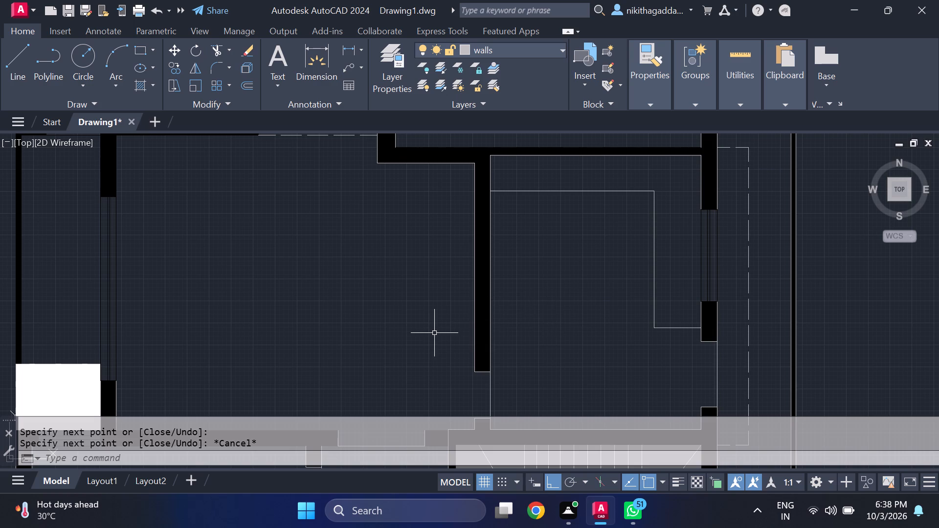
Open the existing drawing 30X47-GF-PLAN from the Documents folder.
{"action": "scroll", "coordinate": [434, 333], "scroll_direction": "down", "scroll_amount": 2}
{"action": "left_click", "coordinate": [21, 121]}
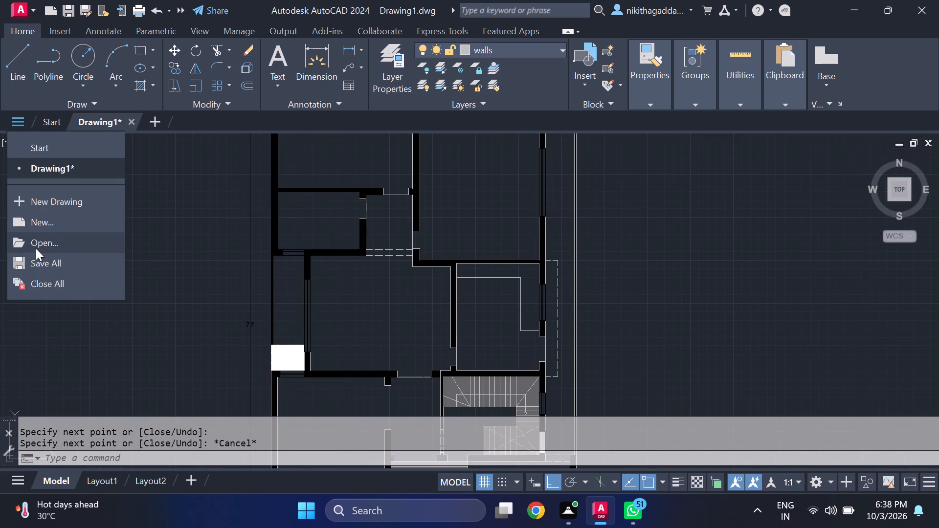
{"action": "left_click", "coordinate": [39, 249]}
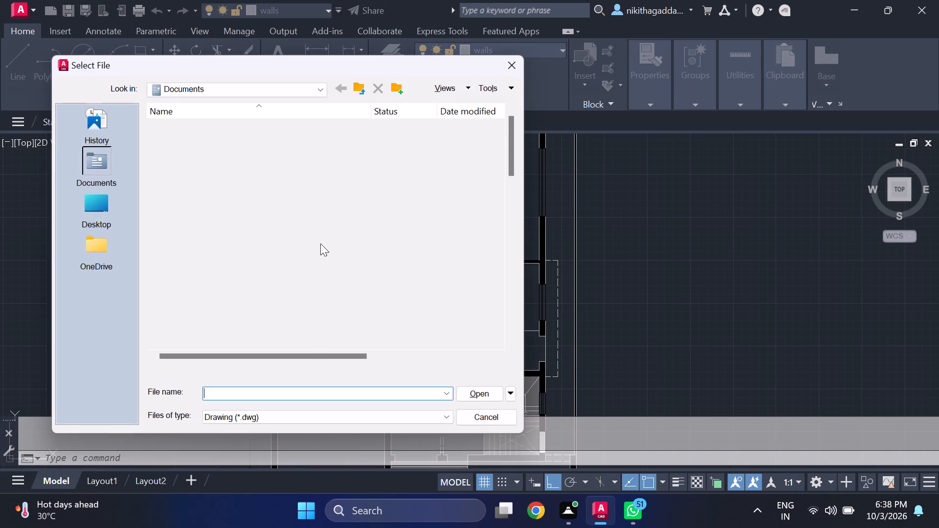
{"action": "scroll", "coordinate": [227, 195], "scroll_direction": "up", "scroll_amount": 2}
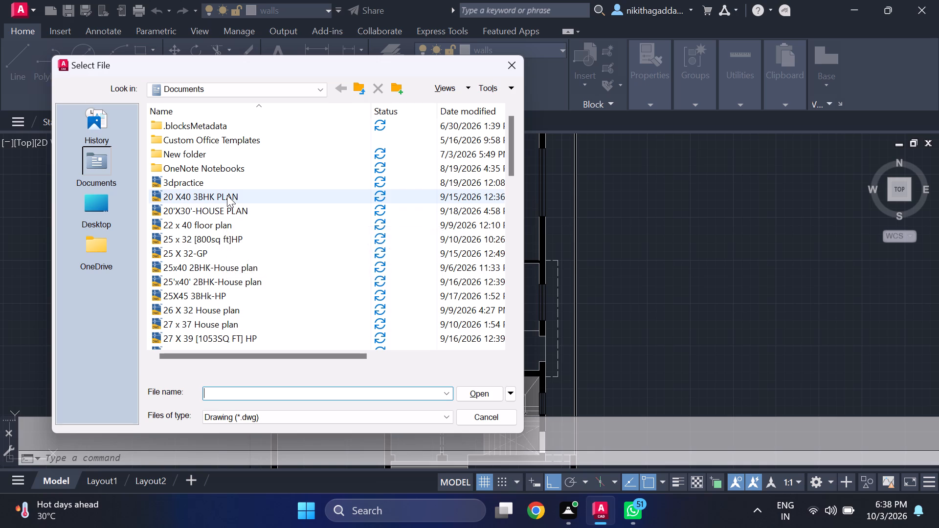
{"action": "scroll", "coordinate": [199, 254], "scroll_direction": "down", "scroll_amount": 2}
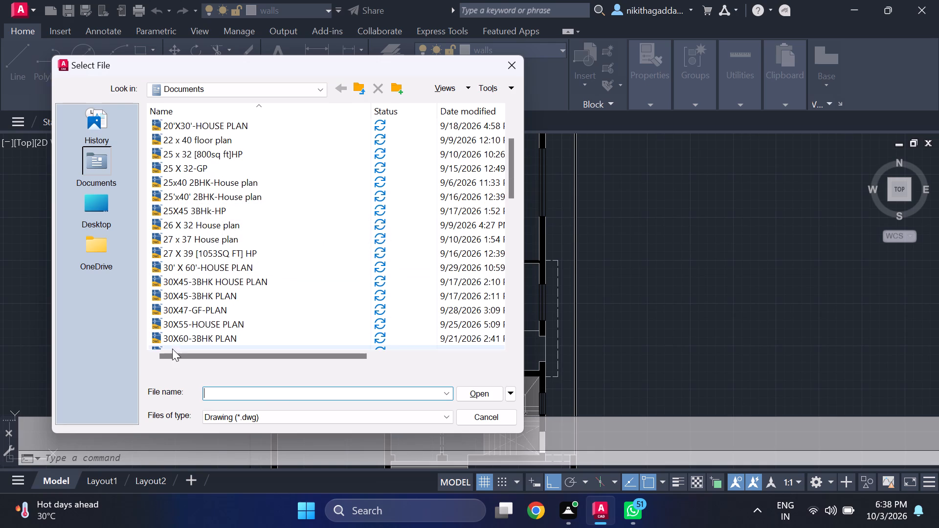
{"action": "left_click", "coordinate": [200, 307]}
{"action": "left_click", "coordinate": [483, 393]}
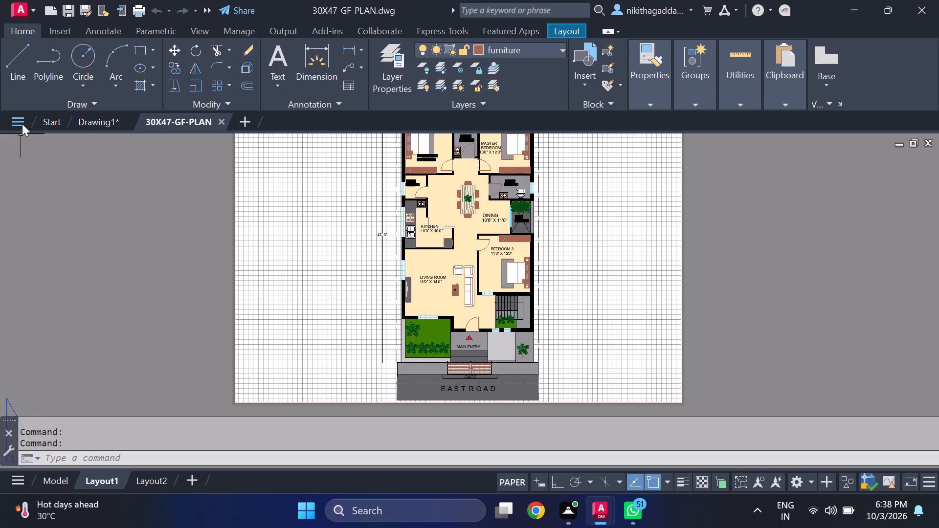
Open the existing drawing 30' X 60'-HOUSE PLAN from the Documents folder.
{"action": "left_click", "coordinate": [22, 124]}
{"action": "left_click", "coordinate": [54, 267]}
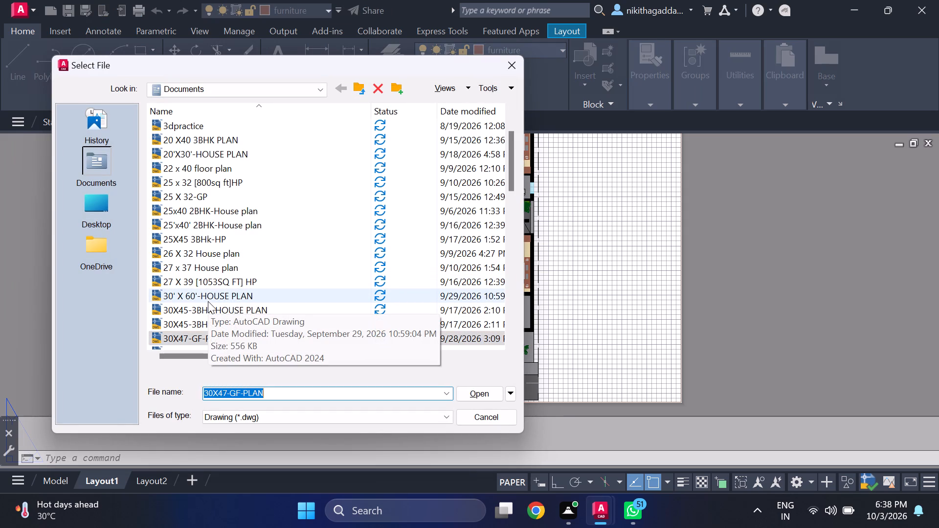
{"action": "scroll", "coordinate": [208, 302], "scroll_direction": "down", "scroll_amount": 1}
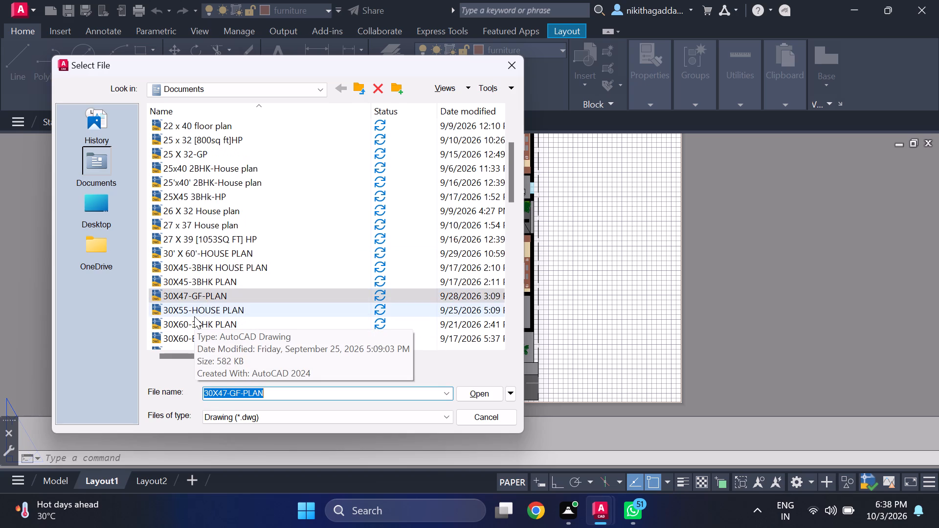
{"action": "scroll", "coordinate": [194, 318], "scroll_direction": "down", "scroll_amount": 1}
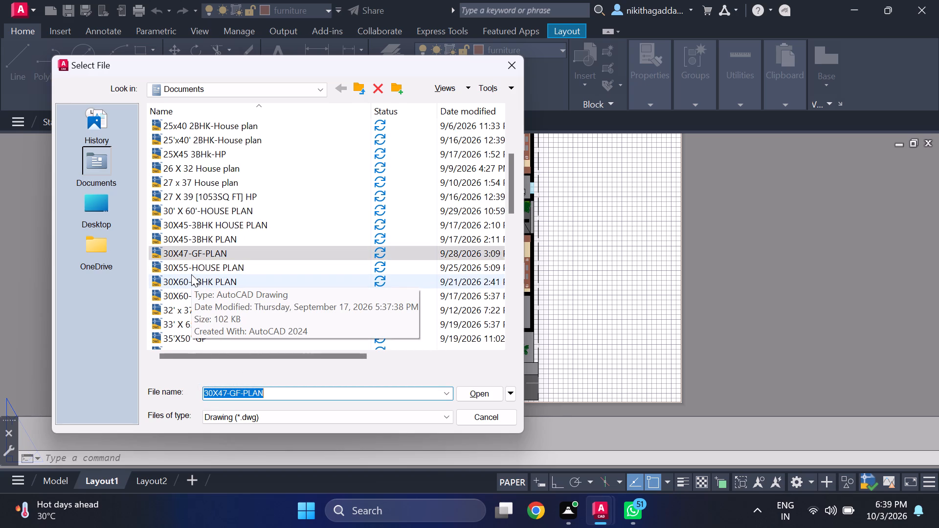
{"action": "scroll", "coordinate": [235, 255], "scroll_direction": "up", "scroll_amount": 1}
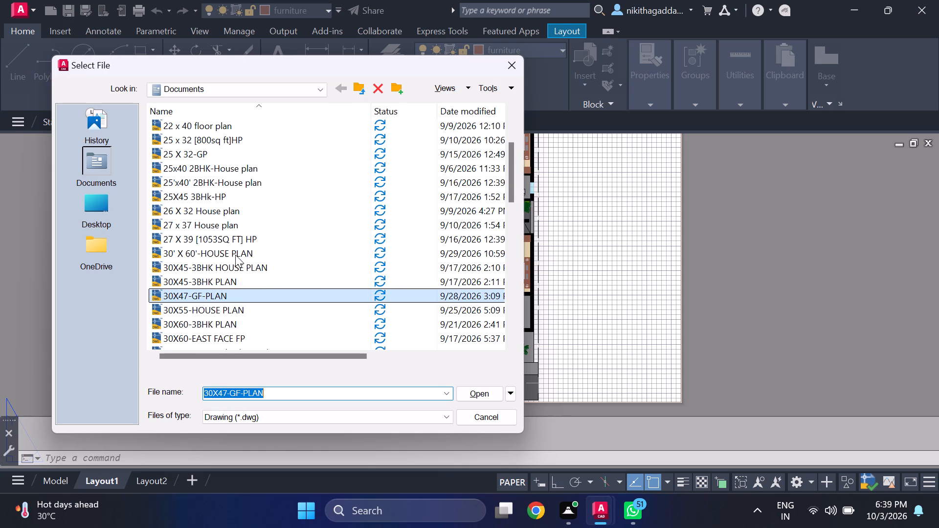
{"action": "scroll", "coordinate": [234, 255], "scroll_direction": "up", "scroll_amount": 6}
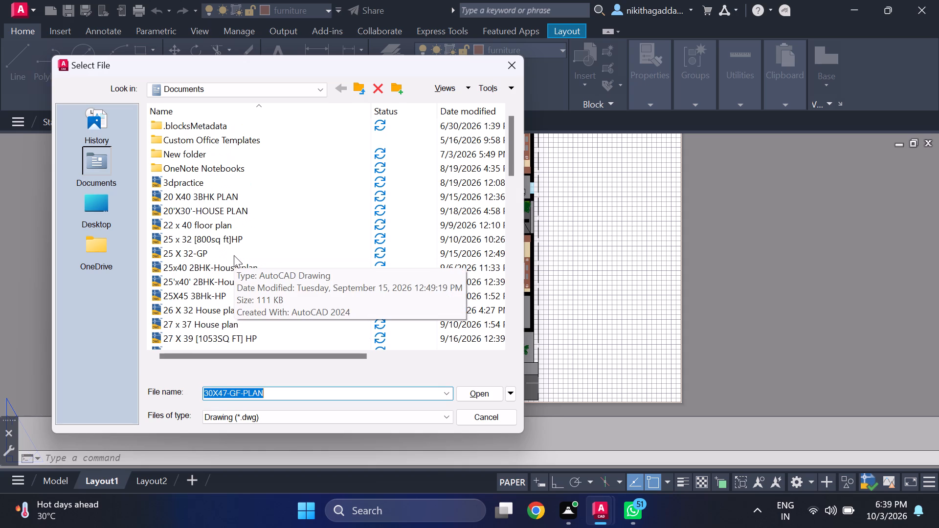
{"action": "scroll", "coordinate": [234, 255], "scroll_direction": "down", "scroll_amount": 2}
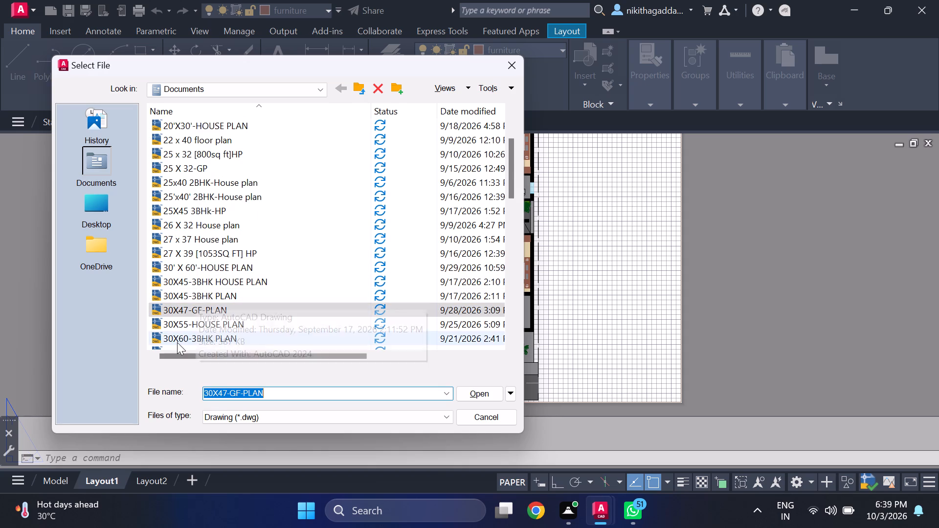
{"action": "left_click", "coordinate": [205, 269]}
{"action": "left_click", "coordinate": [477, 393]}
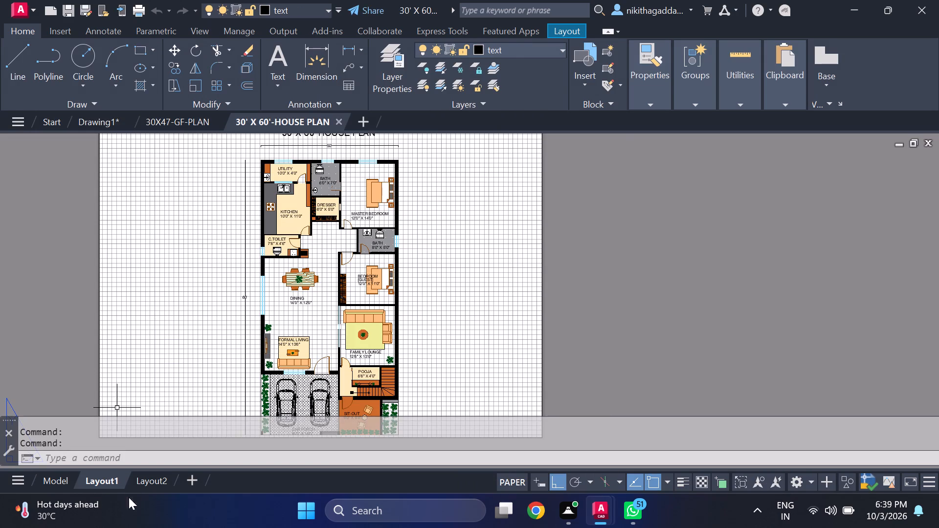
In the house plan's model space, select the master bedroom's double bed with its rug, pillows and side tables.
{"action": "left_click", "coordinate": [37, 477]}
{"action": "scroll", "coordinate": [392, 307], "scroll_direction": "up", "scroll_amount": 1}
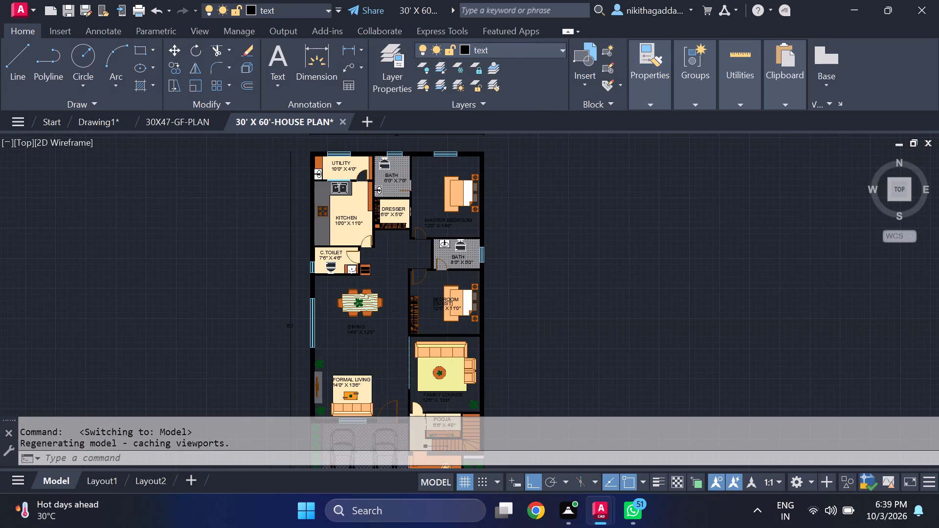
{"action": "middle_click_drag", "start_coordinate": [300, 258], "coordinate": [315, 326]}
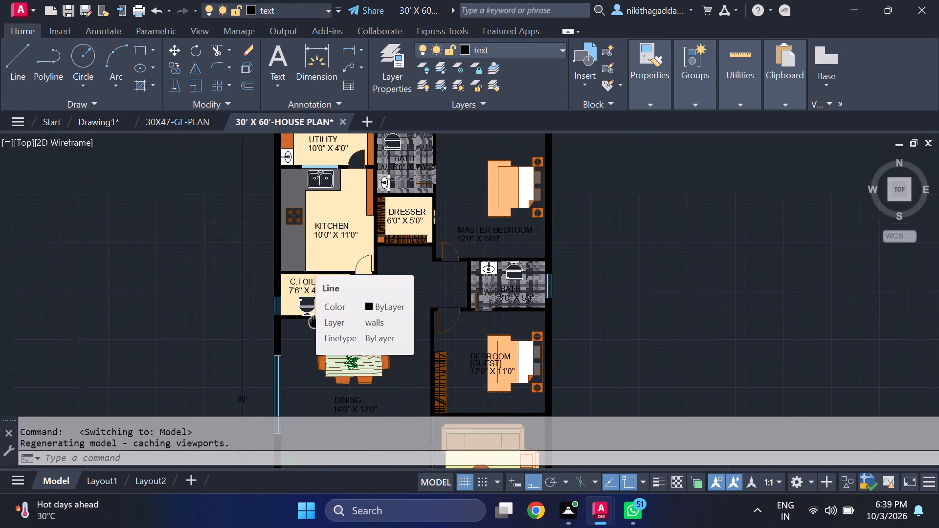
{"action": "middle_click_drag", "start_coordinate": [315, 326], "coordinate": [321, 352]}
{"action": "scroll", "coordinate": [504, 231], "scroll_direction": "up", "scroll_amount": 1}
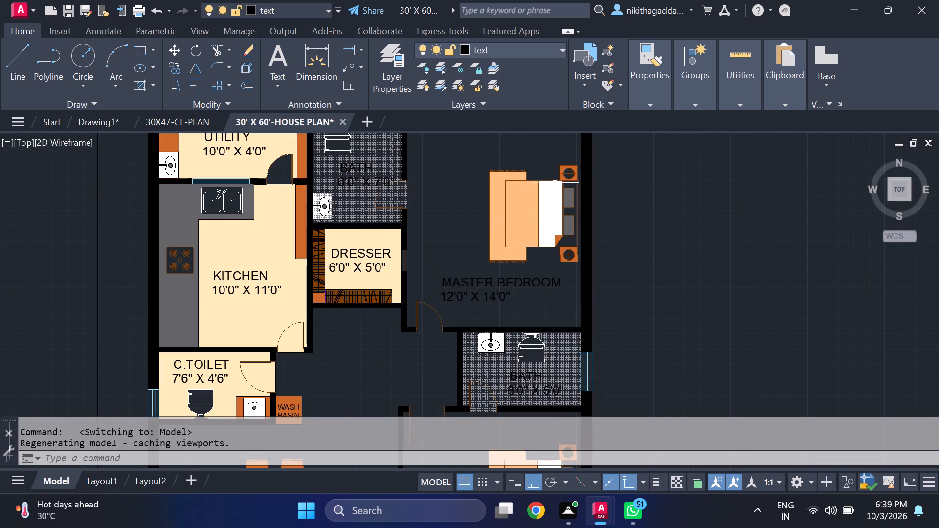
{"action": "scroll", "coordinate": [575, 164], "scroll_direction": "up", "scroll_amount": 2}
{"action": "left_click", "coordinate": [575, 143]}
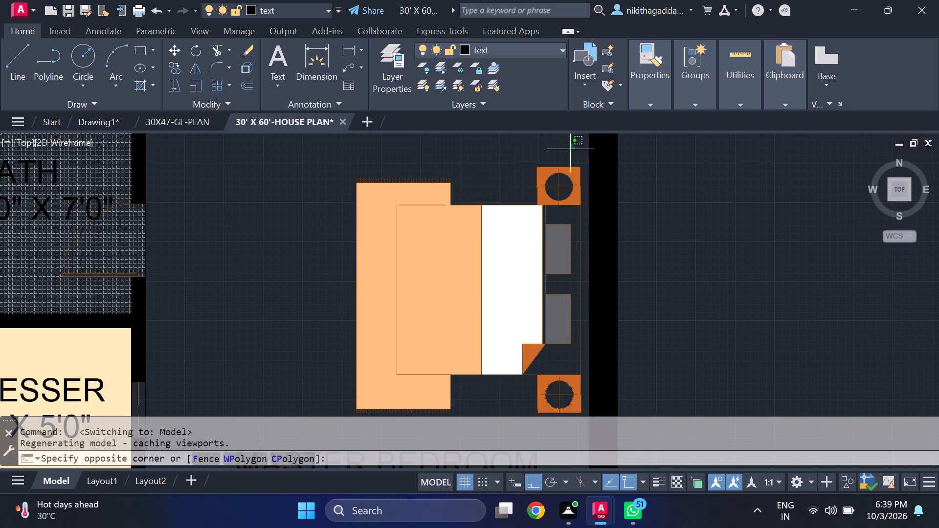
{"action": "left_click", "coordinate": [318, 374]}
{"action": "middle_click_drag", "start_coordinate": [480, 356], "coordinate": [457, 265]}
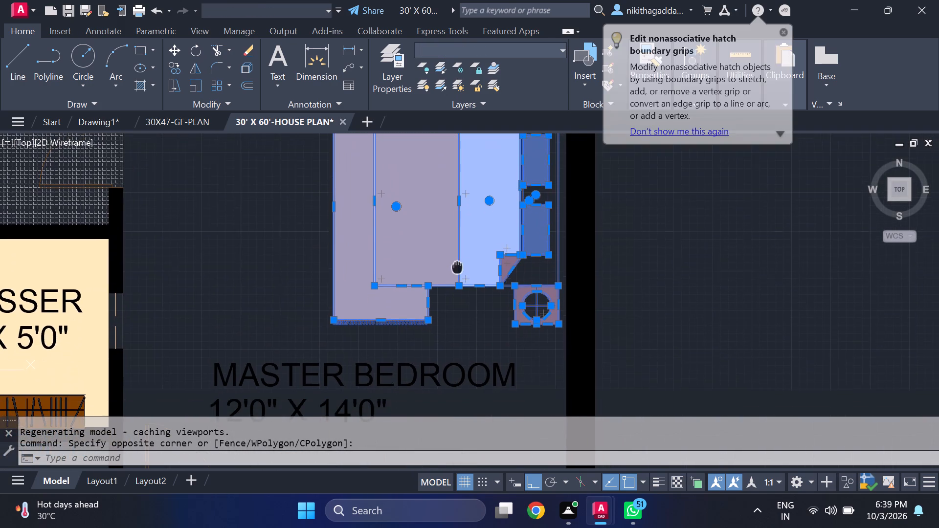
{"action": "scroll", "coordinate": [537, 246], "scroll_direction": "up", "scroll_amount": 1}
{"action": "scroll", "coordinate": [537, 246], "scroll_direction": "down", "scroll_amount": 4}
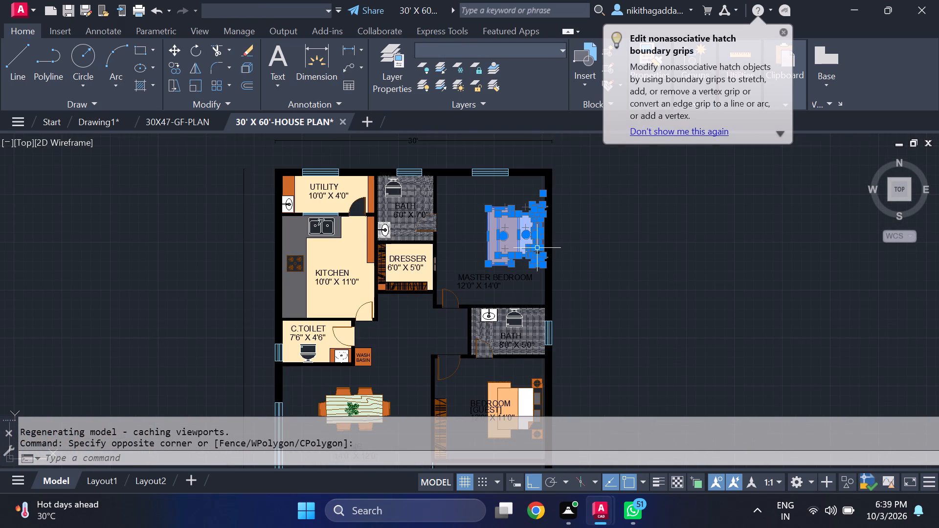
{"action": "middle_click_drag", "start_coordinate": [496, 369], "coordinate": [493, 340]}
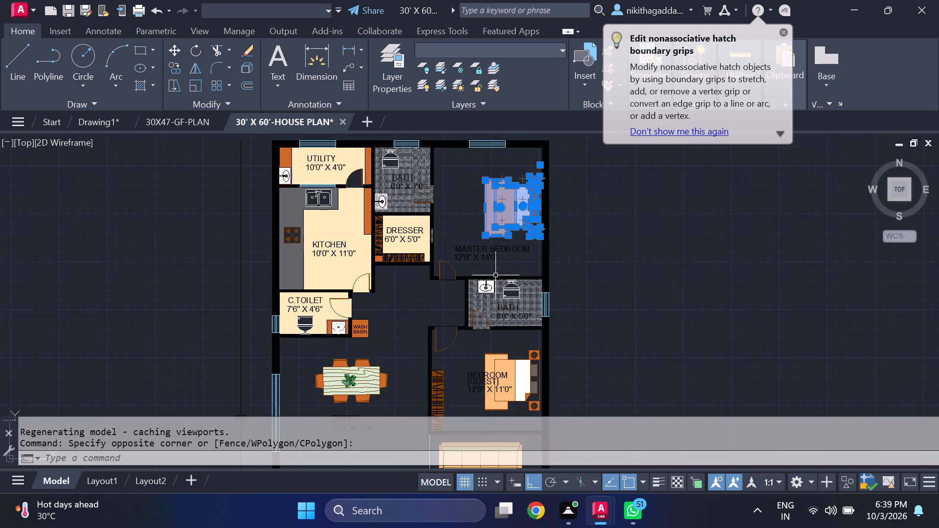
Add the wash basin in the 8'0" X 5'0" bath to the selection, including its white fill, oval bowl, drain and tap lines.
{"action": "scroll", "coordinate": [492, 278], "scroll_direction": "up", "scroll_amount": 6}
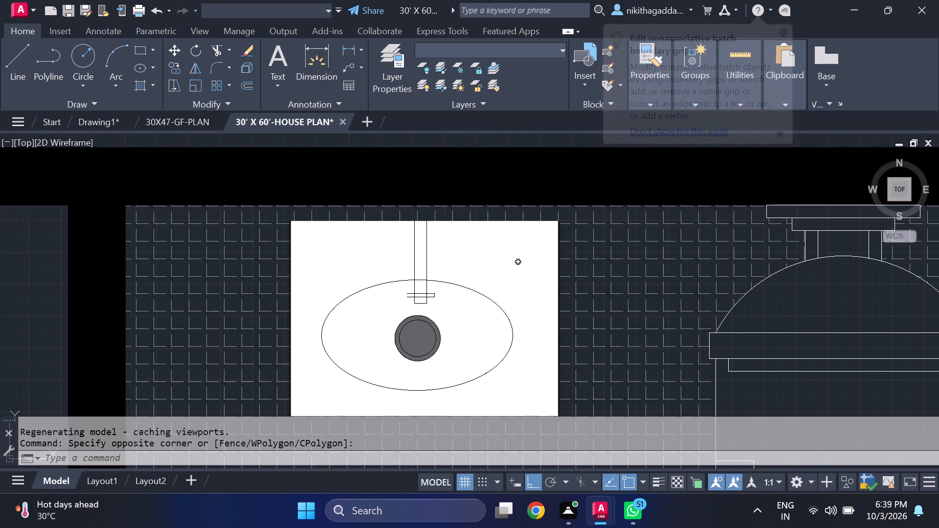
{"action": "left_click", "coordinate": [513, 268]}
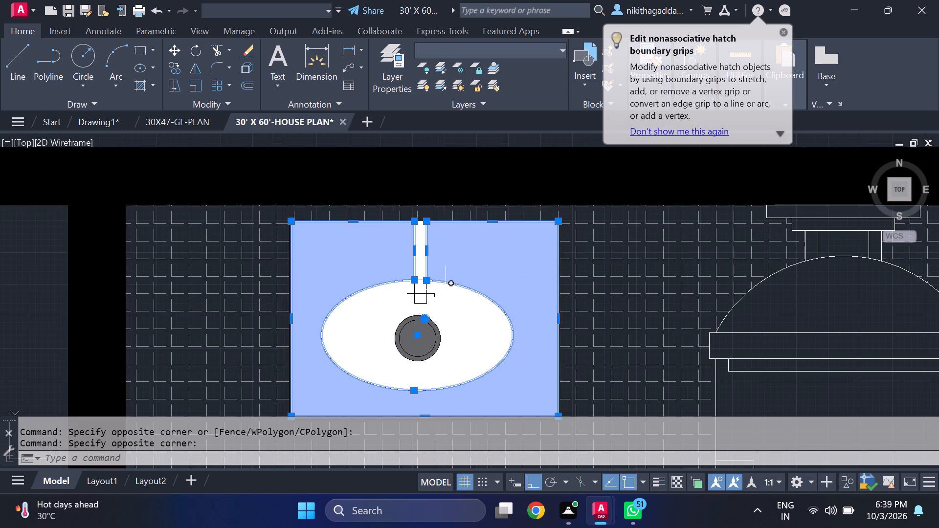
{"action": "left_click", "coordinate": [443, 304]}
{"action": "scroll", "coordinate": [428, 263], "scroll_direction": "up", "scroll_amount": 3}
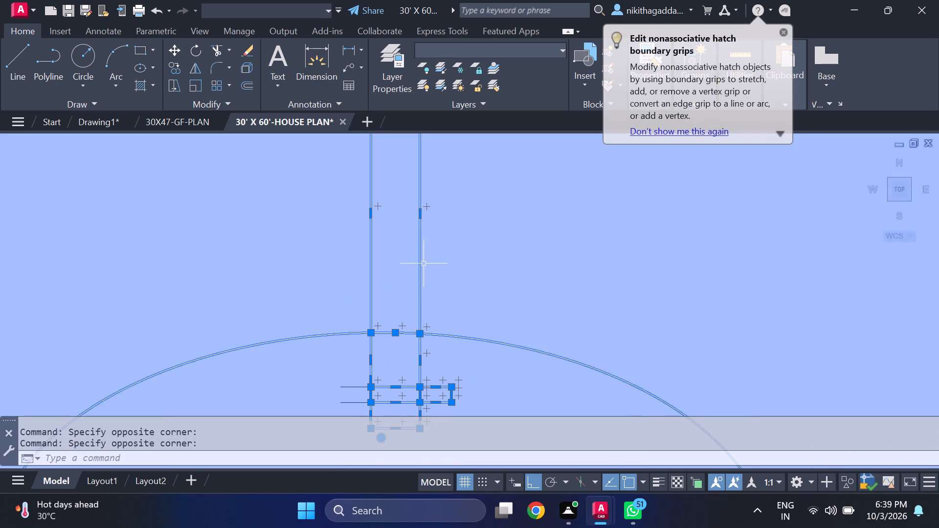
{"action": "left_click", "coordinate": [420, 266]}
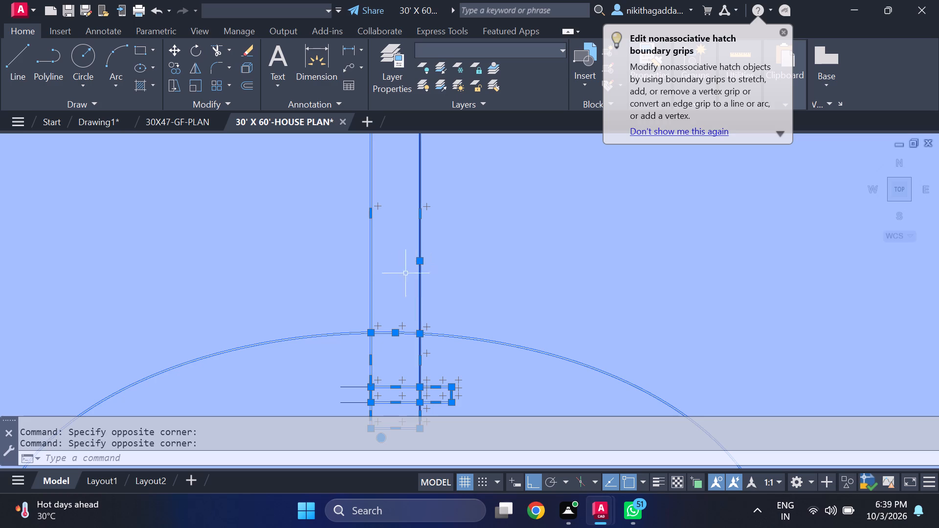
{"action": "left_click", "coordinate": [370, 284]}
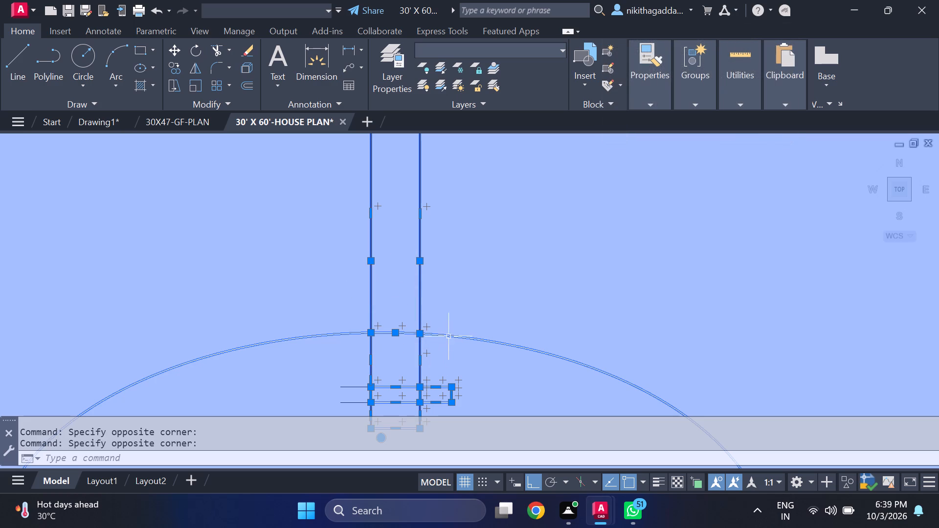
{"action": "left_click", "coordinate": [450, 335]}
{"action": "scroll", "coordinate": [450, 335], "scroll_direction": "down", "scroll_amount": 3}
{"action": "scroll", "coordinate": [449, 347], "scroll_direction": "up", "scroll_amount": 2}
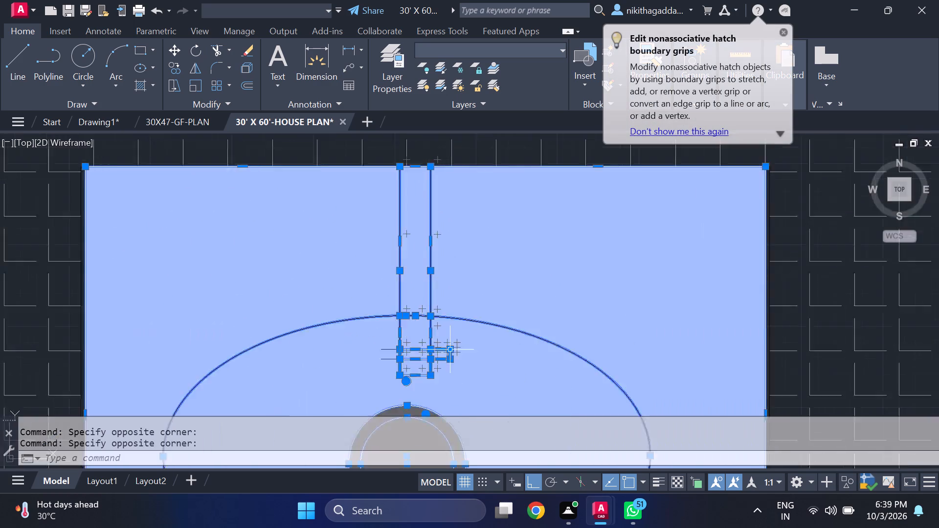
{"action": "scroll", "coordinate": [449, 347], "scroll_direction": "up", "scroll_amount": 1}
{"action": "left_click", "coordinate": [457, 332]}
{"action": "left_click", "coordinate": [428, 374]}
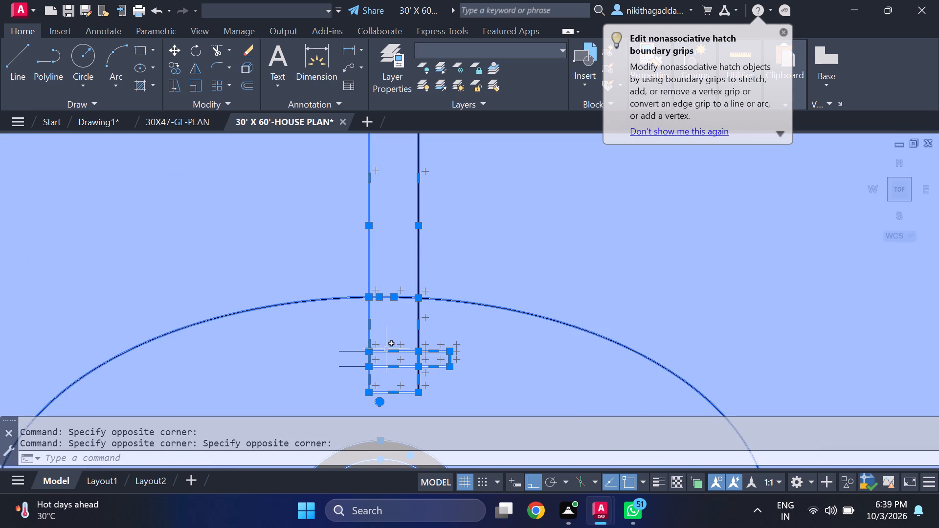
{"action": "left_click", "coordinate": [386, 349]}
{"action": "left_click", "coordinate": [368, 364]}
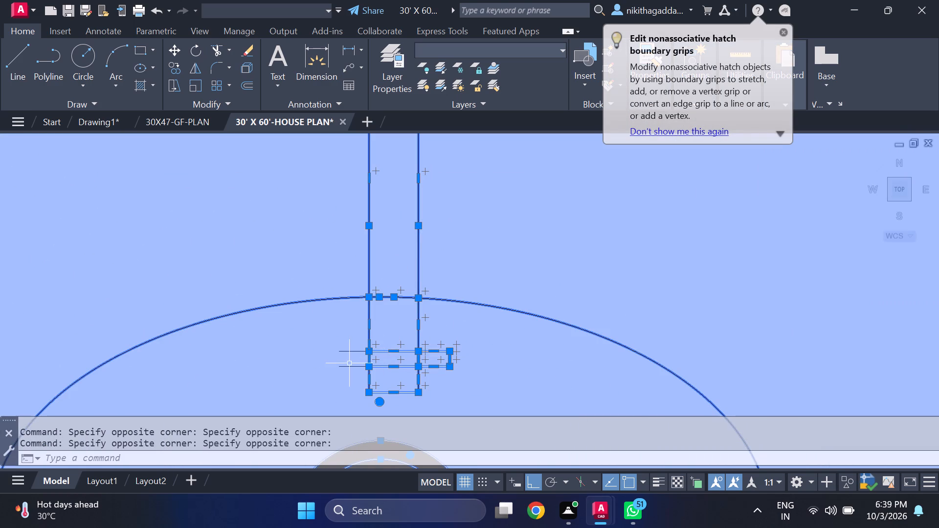
{"action": "left_click", "coordinate": [349, 368]}
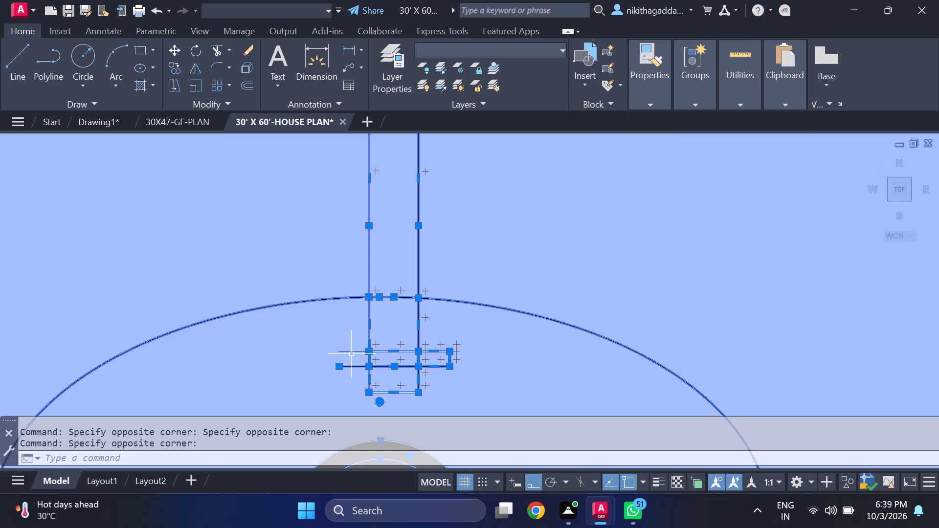
{"action": "left_click", "coordinate": [352, 352]}
Check the basin selection, copy the selected bed and wash basin to the clipboard, and return to Drawing1.
{"action": "scroll", "coordinate": [396, 365], "scroll_direction": "down", "scroll_amount": 5}
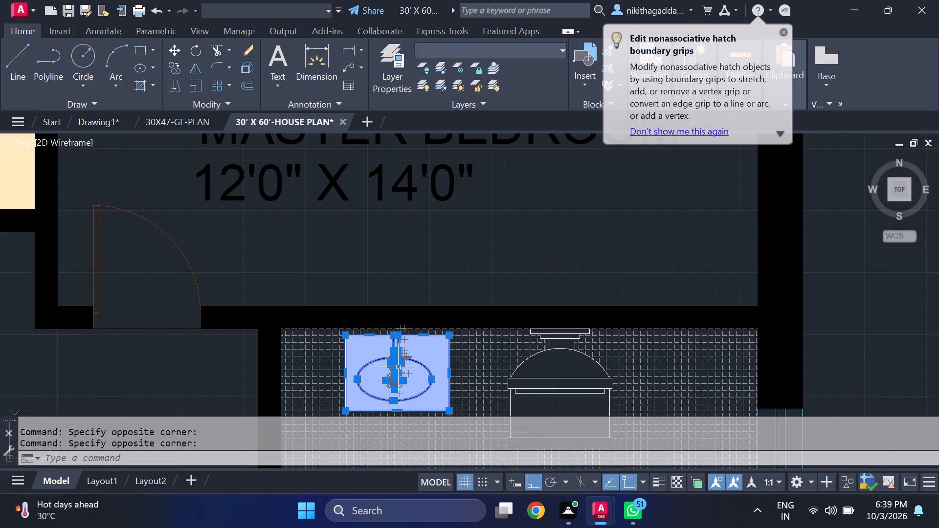
{"action": "middle_click_drag", "start_coordinate": [386, 378], "coordinate": [389, 344]}
{"action": "scroll", "coordinate": [390, 332], "scroll_direction": "up", "scroll_amount": 3}
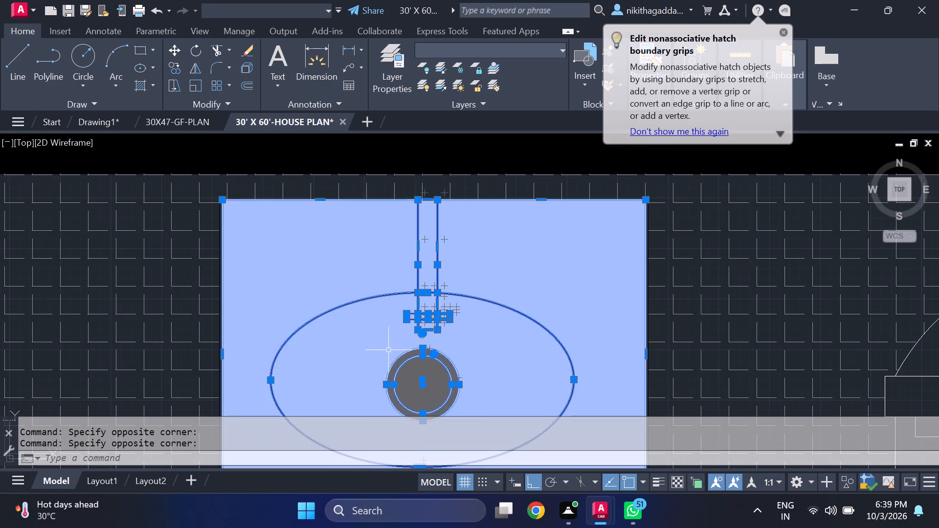
{"action": "scroll", "coordinate": [389, 350], "scroll_direction": "down", "scroll_amount": 2}
{"action": "scroll", "coordinate": [342, 358], "scroll_direction": "up", "scroll_amount": 3}
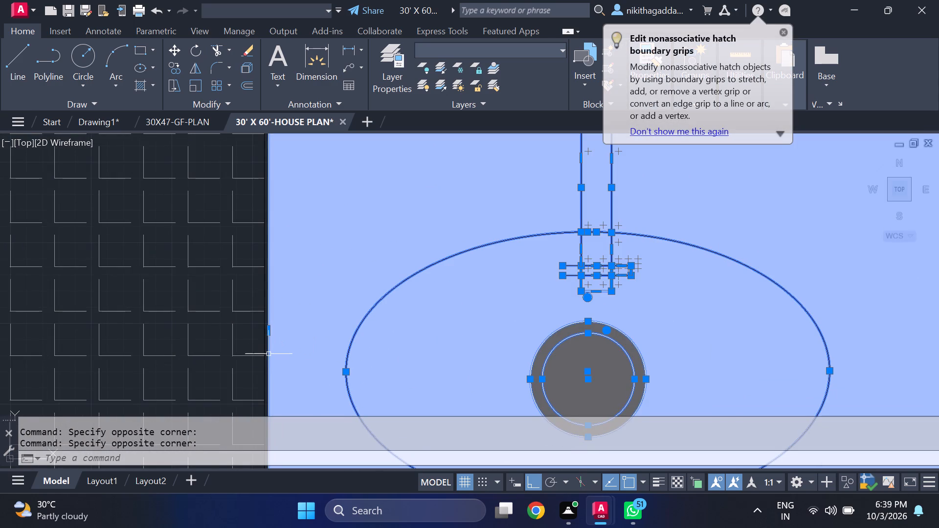
{"action": "left_click", "coordinate": [268, 354]}
{"action": "left_click", "coordinate": [321, 338]}
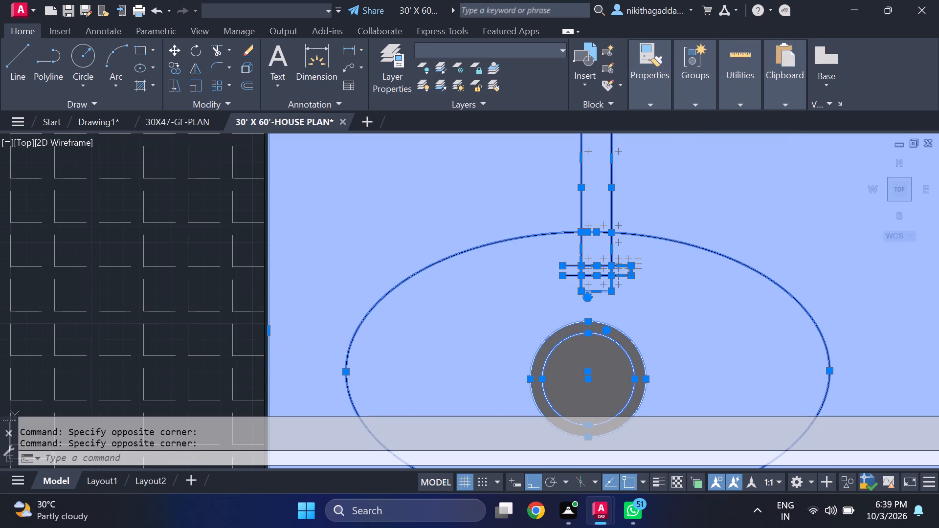
{"action": "scroll", "coordinate": [341, 331], "scroll_direction": "down", "scroll_amount": 4}
{"action": "scroll", "coordinate": [391, 338], "scroll_direction": "down", "scroll_amount": 2}
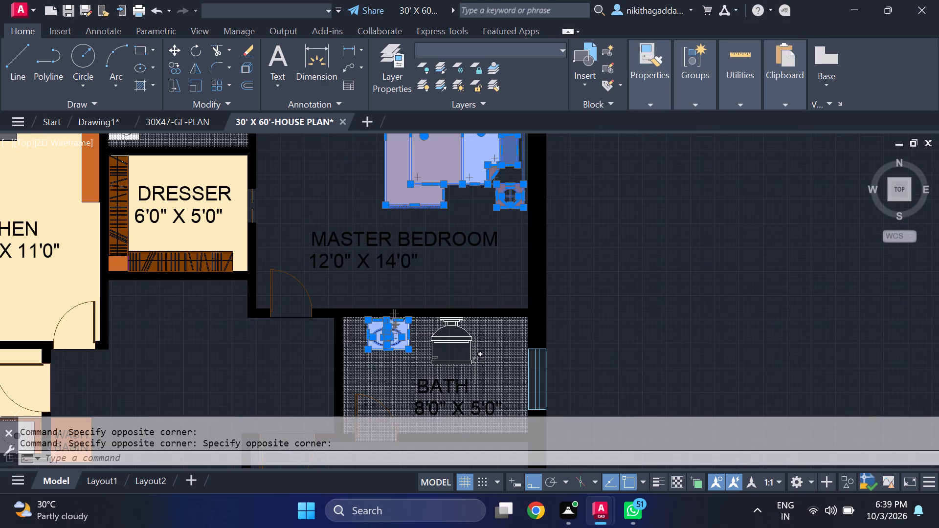
{"action": "key", "text": "ctrl+c"}
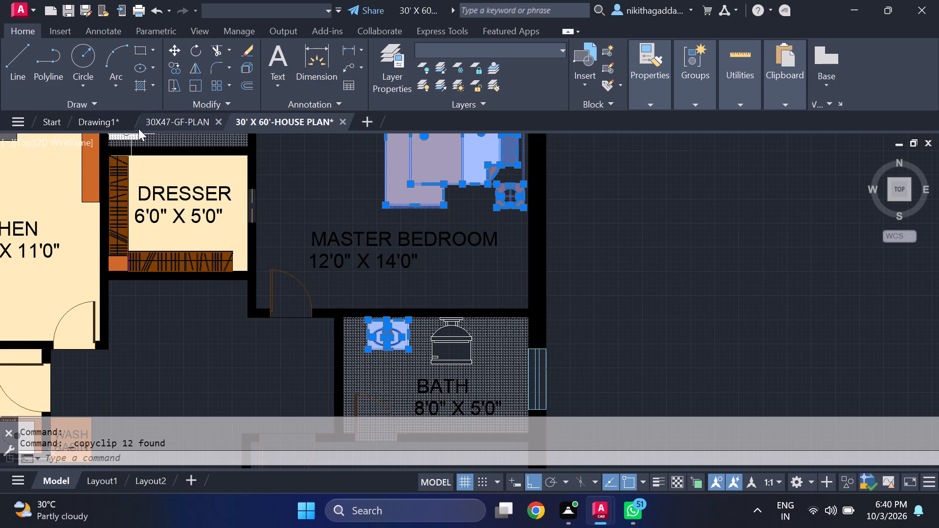
{"action": "left_click", "coordinate": [88, 121]}
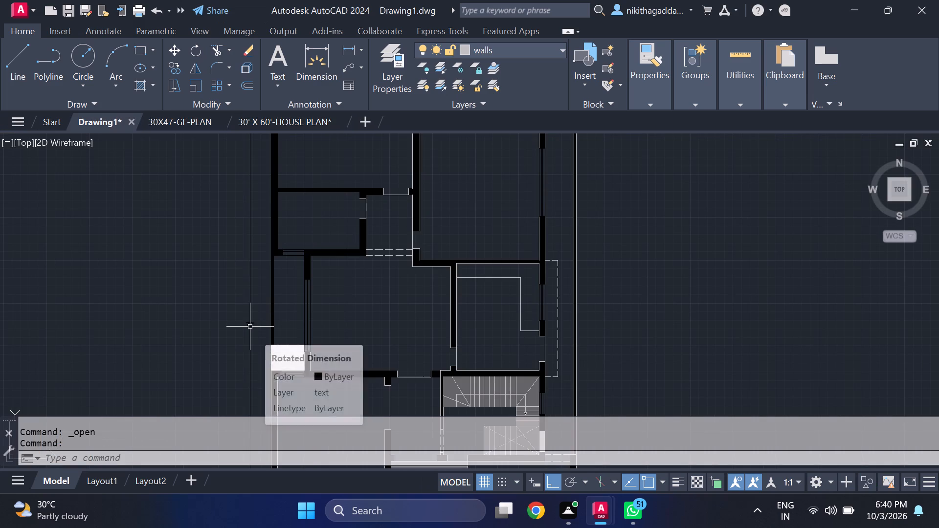
Paste the copied double bed and wash basin into the empty area outside the floor plan's 73' side.
{"action": "key", "text": "ctrl+v"}
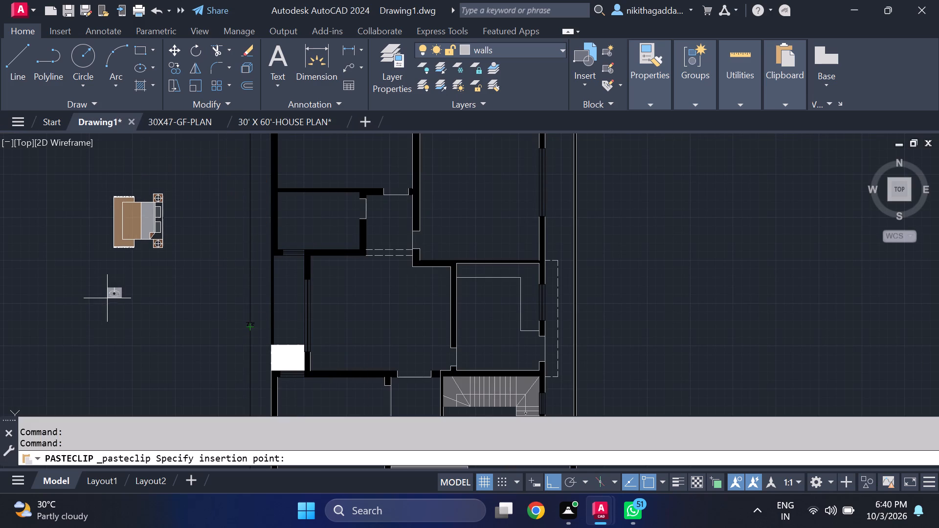
{"action": "left_click", "coordinate": [107, 298]}
{"action": "scroll", "coordinate": [113, 292], "scroll_direction": "up", "scroll_amount": 4}
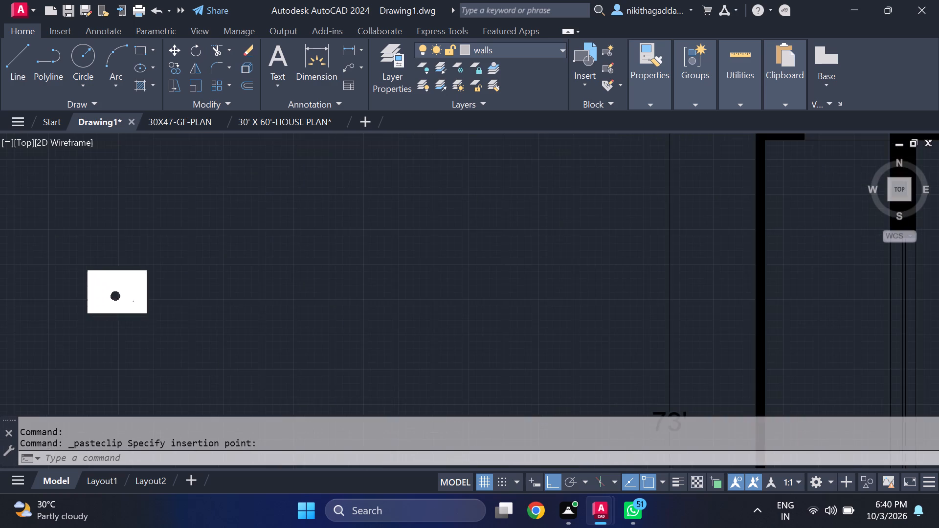
{"action": "scroll", "coordinate": [114, 292], "scroll_direction": "down", "scroll_amount": 2}
{"action": "scroll", "coordinate": [154, 263], "scroll_direction": "down", "scroll_amount": 3}
{"action": "scroll", "coordinate": [148, 263], "scroll_direction": "up", "scroll_amount": 2}
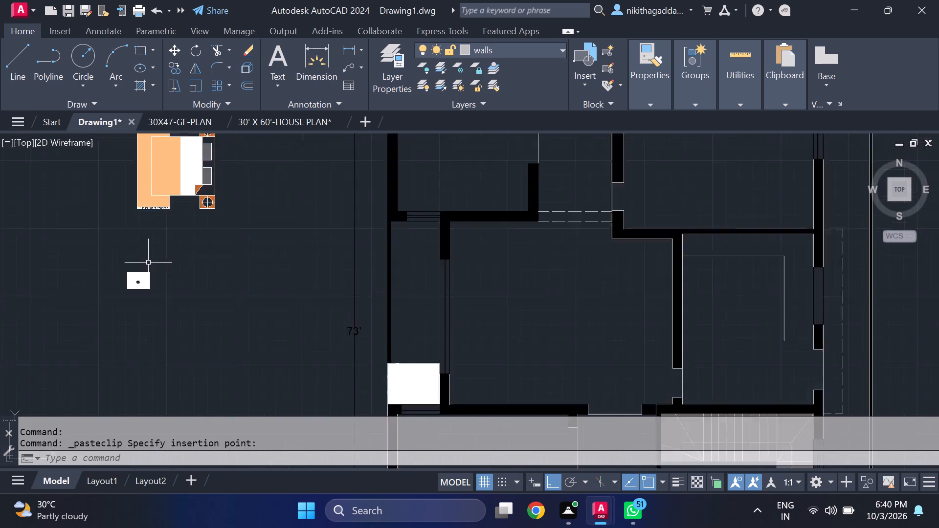
Examine the pasted wash basin up close, checking its white fill and tap lines.
{"action": "scroll", "coordinate": [148, 263], "scroll_direction": "up", "scroll_amount": 6}
{"action": "left_click", "coordinate": [128, 302]}
{"action": "scroll", "coordinate": [134, 300], "scroll_direction": "down", "scroll_amount": 2}
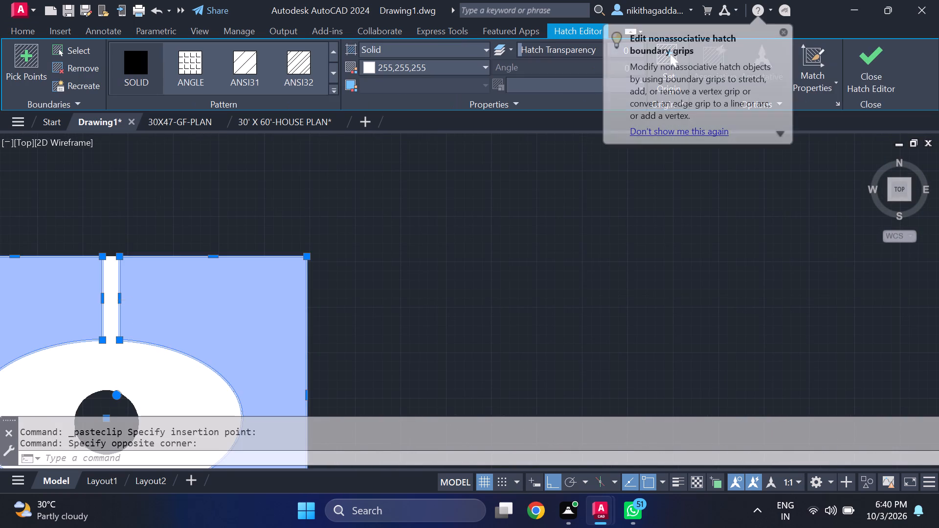
{"action": "scroll", "coordinate": [134, 300], "scroll_direction": "down", "scroll_amount": 2}
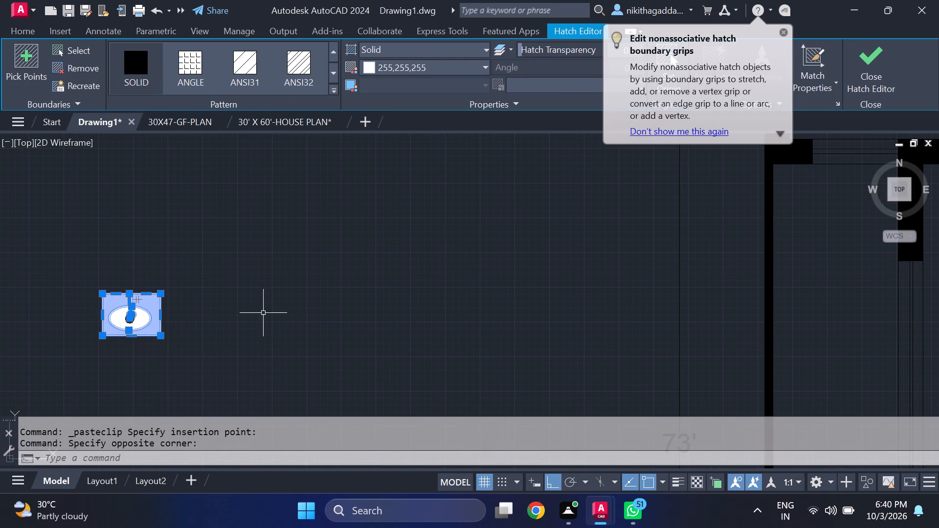
{"action": "scroll", "coordinate": [113, 307], "scroll_direction": "up", "scroll_amount": 2}
{"action": "scroll", "coordinate": [129, 296], "scroll_direction": "down", "scroll_amount": 3}
{"action": "scroll", "coordinate": [129, 296], "scroll_direction": "up", "scroll_amount": 4}
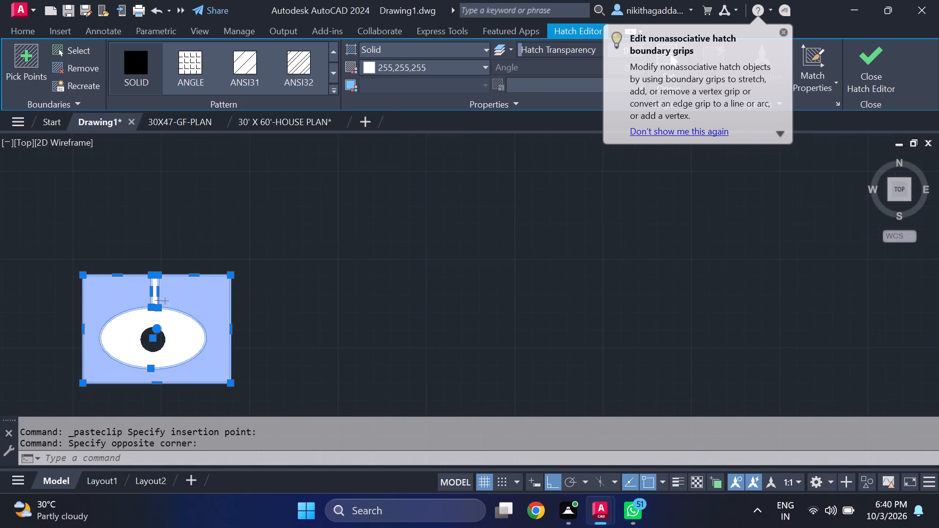
{"action": "middle_click_drag", "start_coordinate": [247, 320], "coordinate": [531, 255]}
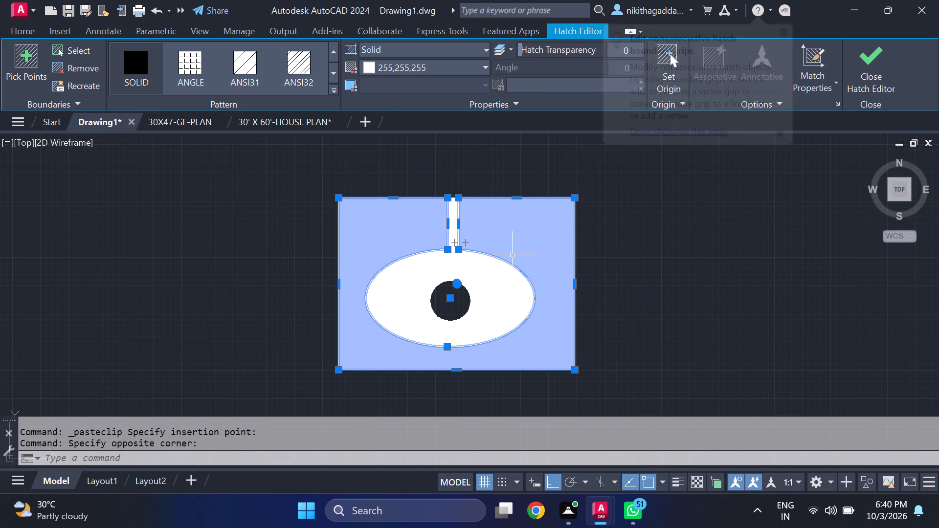
{"action": "key", "text": "Escape"}
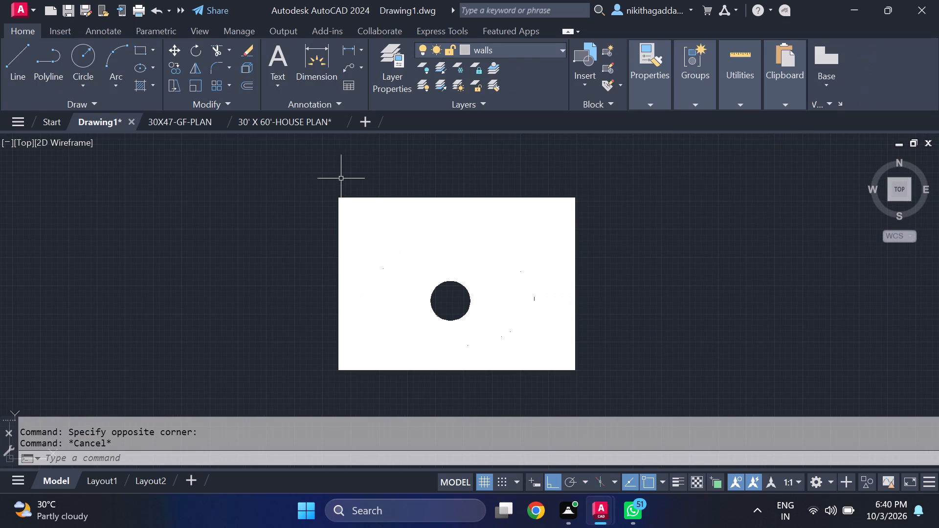
{"action": "left_click", "coordinate": [458, 238]}
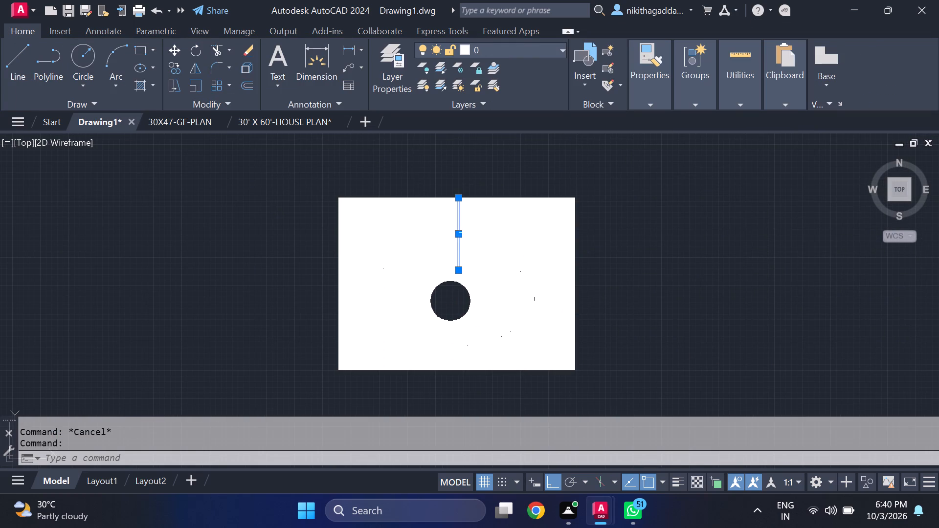
{"action": "key", "text": "Escape"}
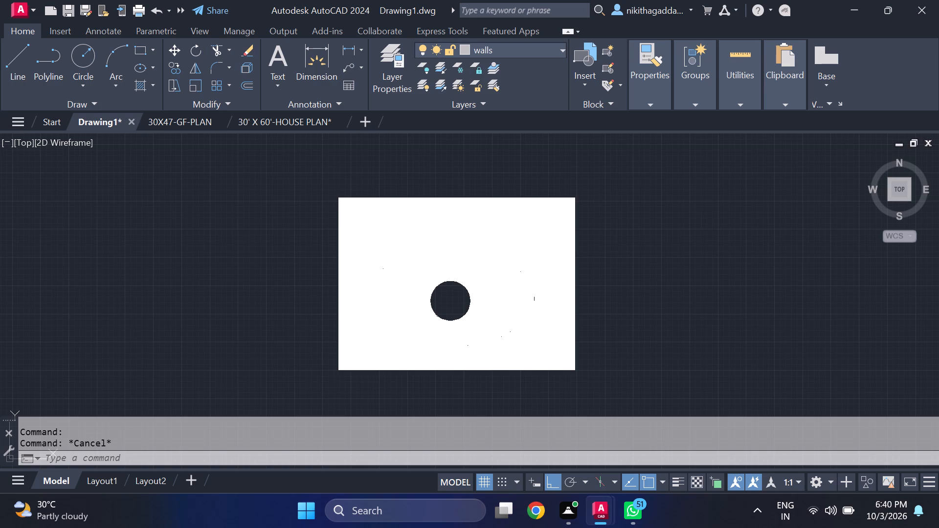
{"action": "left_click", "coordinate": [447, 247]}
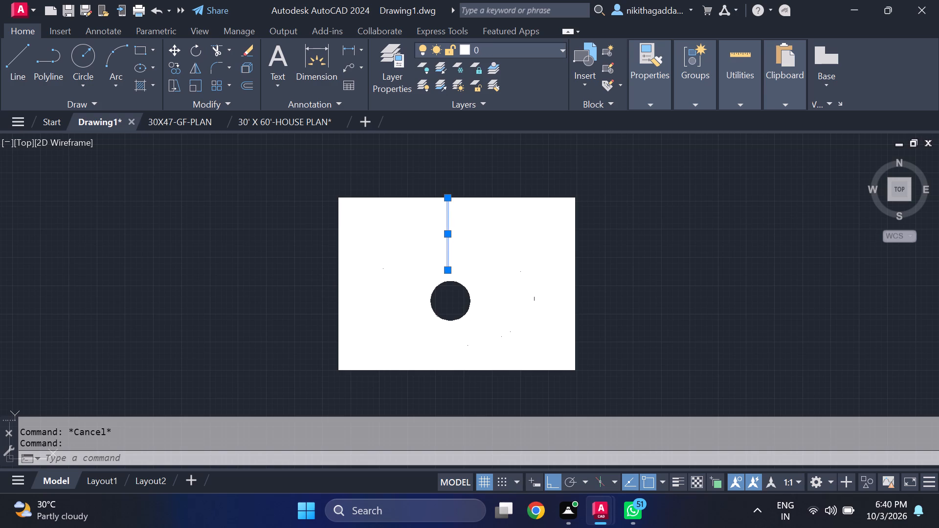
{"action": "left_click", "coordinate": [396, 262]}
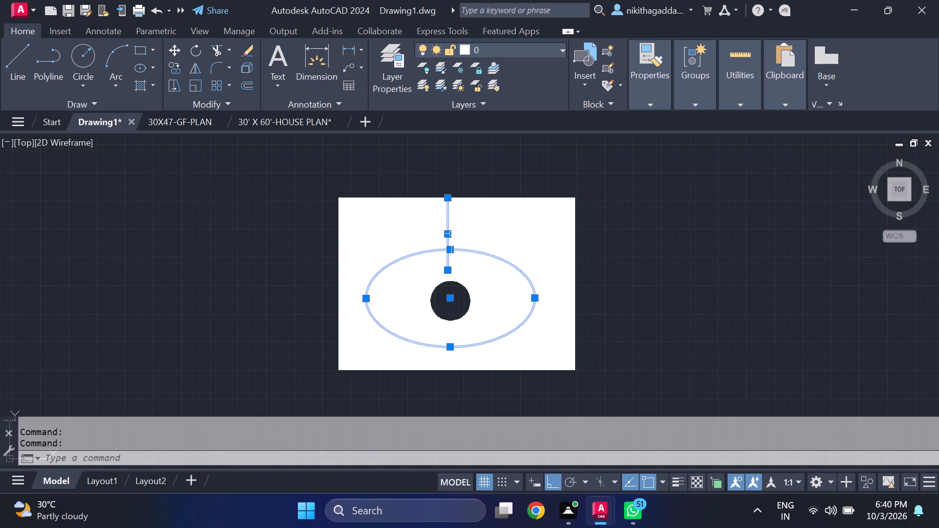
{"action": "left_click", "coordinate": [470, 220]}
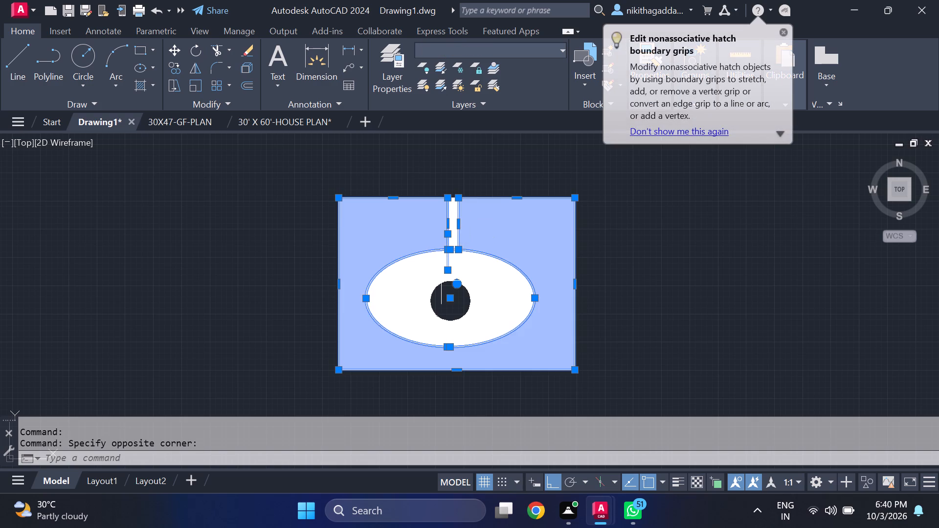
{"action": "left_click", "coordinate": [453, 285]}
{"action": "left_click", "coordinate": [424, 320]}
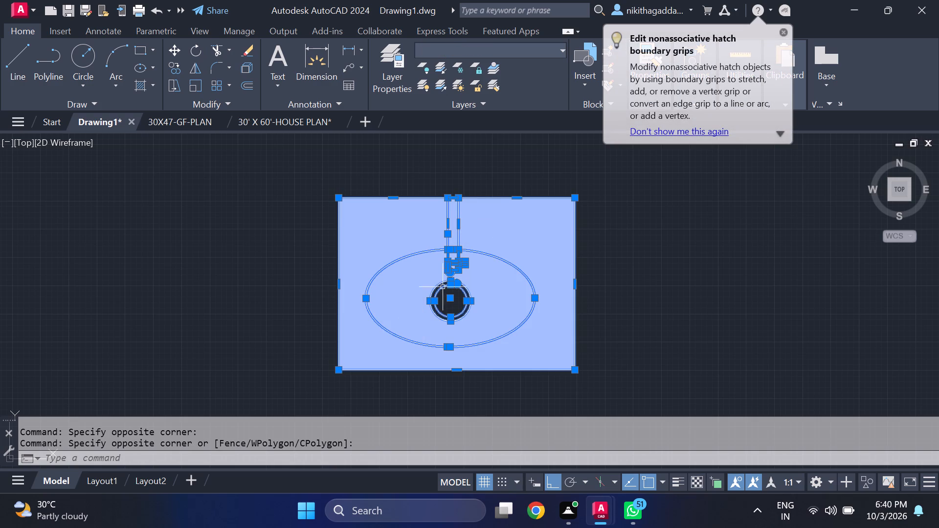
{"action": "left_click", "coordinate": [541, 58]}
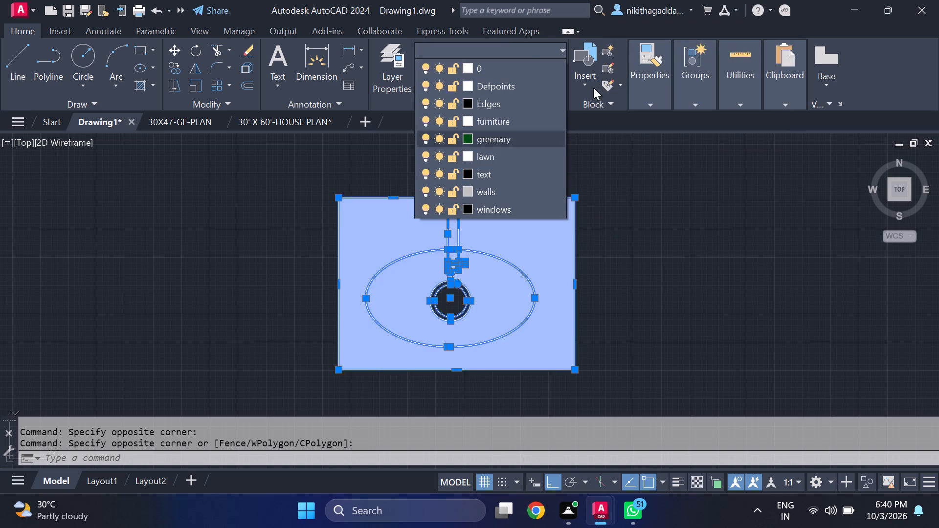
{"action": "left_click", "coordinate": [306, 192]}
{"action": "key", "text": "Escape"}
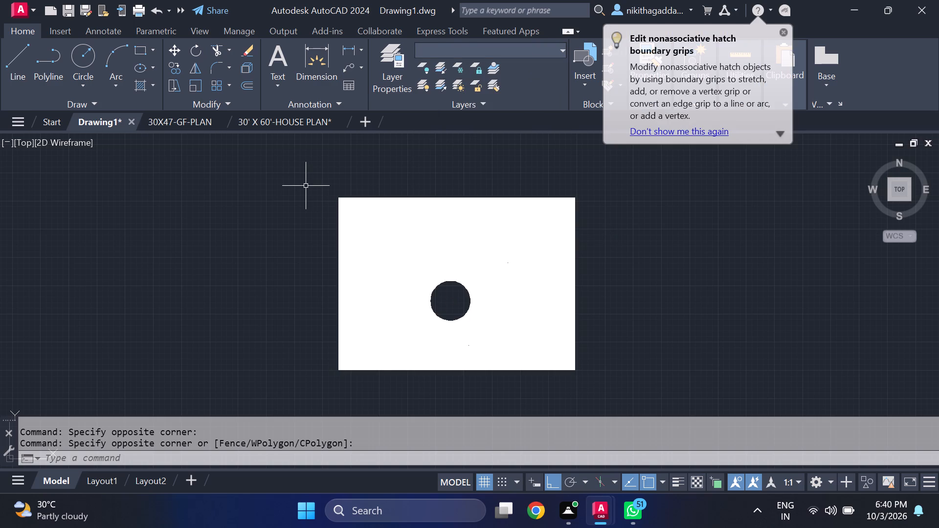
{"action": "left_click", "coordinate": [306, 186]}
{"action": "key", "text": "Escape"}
Examine the pasted bed, rug, pillows and side tables, and their position relative to the basin and floor plan.
{"action": "scroll", "coordinate": [317, 168], "scroll_direction": "down", "scroll_amount": 5}
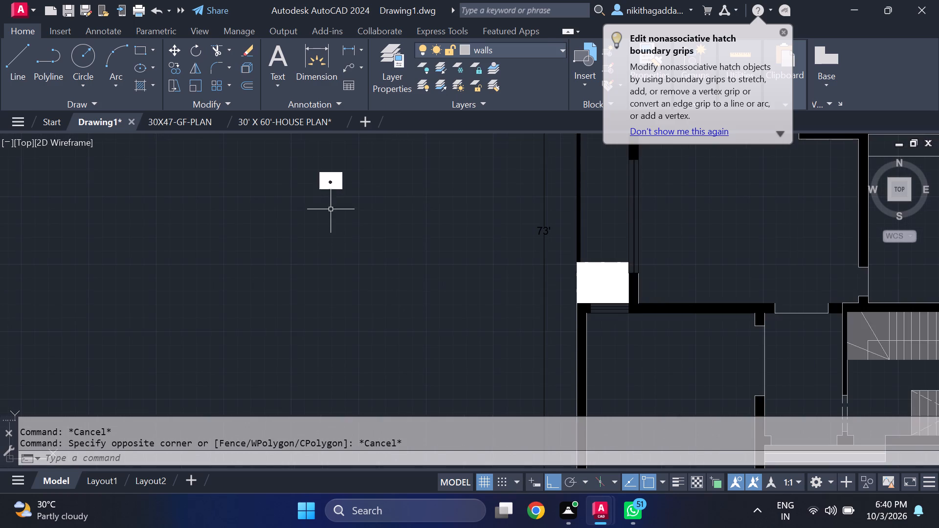
{"action": "scroll", "coordinate": [363, 244], "scroll_direction": "up", "scroll_amount": 1}
{"action": "middle_click_drag", "start_coordinate": [363, 244], "coordinate": [371, 345]}
{"action": "middle_click_drag", "start_coordinate": [371, 352], "coordinate": [372, 357]}
{"action": "scroll", "coordinate": [374, 247], "scroll_direction": "down", "scroll_amount": 4}
{"action": "scroll", "coordinate": [367, 214], "scroll_direction": "up", "scroll_amount": 3}
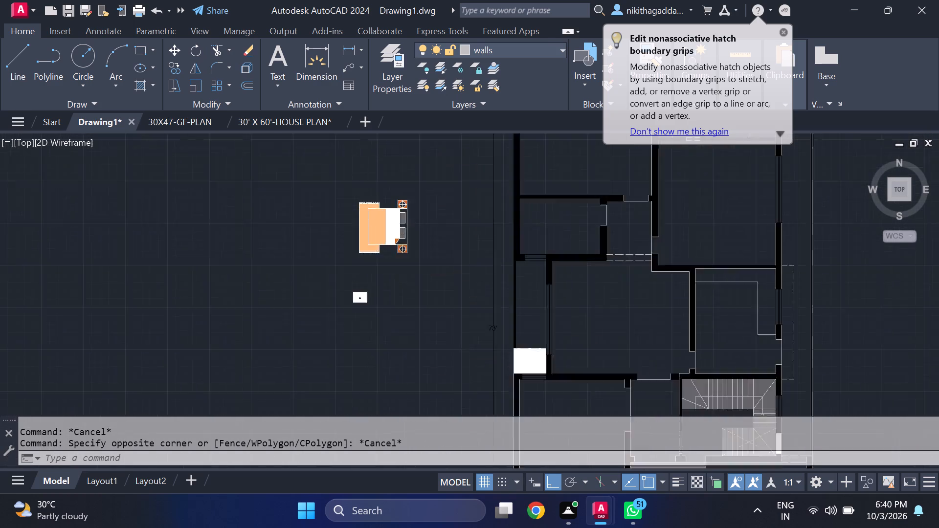
{"action": "scroll", "coordinate": [367, 215], "scroll_direction": "up", "scroll_amount": 1}
{"action": "scroll", "coordinate": [433, 231], "scroll_direction": "up", "scroll_amount": 2}
{"action": "scroll", "coordinate": [433, 238], "scroll_direction": "down", "scroll_amount": 4}
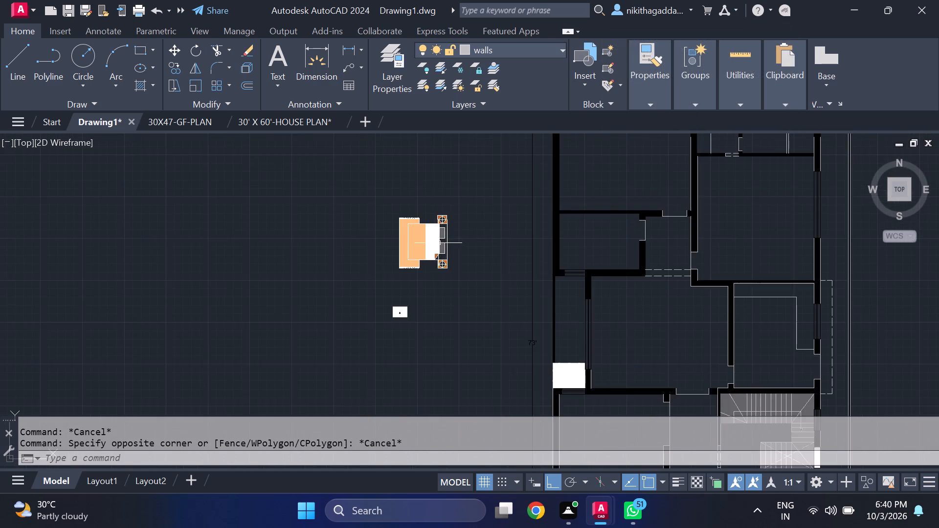
{"action": "scroll", "coordinate": [438, 245], "scroll_direction": "up", "scroll_amount": 3}
{"action": "scroll", "coordinate": [447, 258], "scroll_direction": "down", "scroll_amount": 3}
{"action": "scroll", "coordinate": [452, 225], "scroll_direction": "up", "scroll_amount": 4}
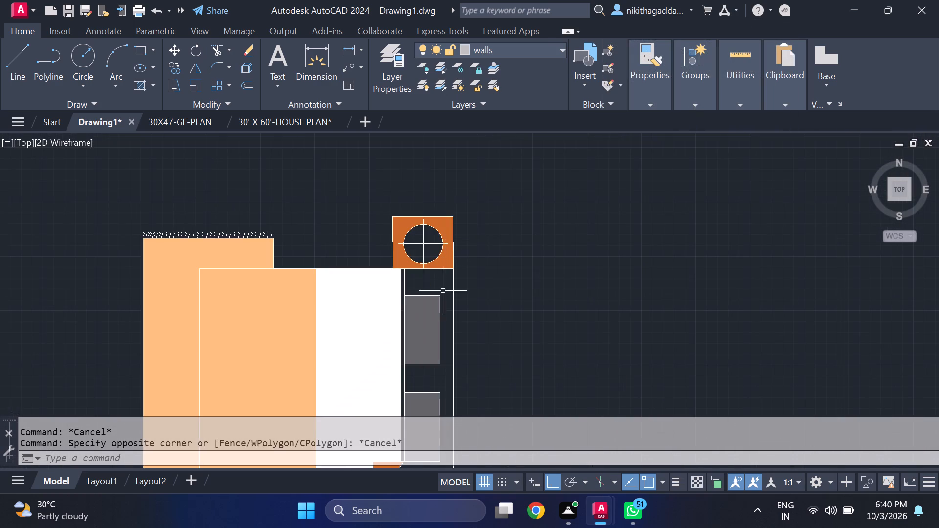
{"action": "scroll", "coordinate": [427, 295], "scroll_direction": "down", "scroll_amount": 2}
{"action": "middle_click_drag", "start_coordinate": [397, 361], "coordinate": [361, 293]}
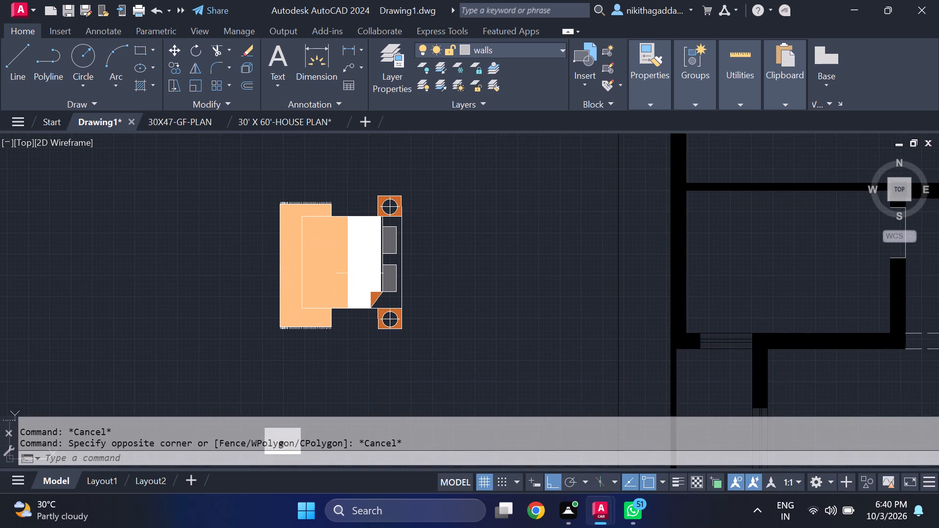
{"action": "scroll", "coordinate": [340, 197], "scroll_direction": "up", "scroll_amount": 3}
{"action": "scroll", "coordinate": [345, 203], "scroll_direction": "down", "scroll_amount": 3}
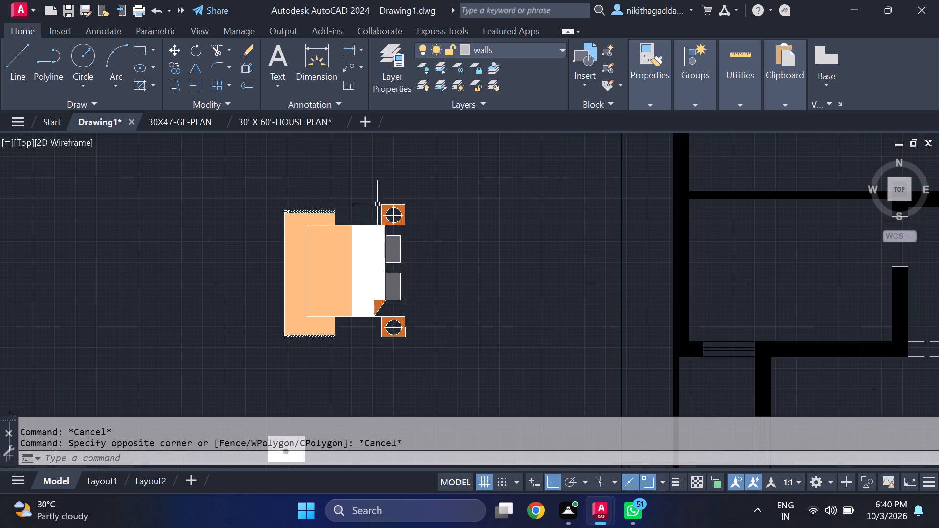
{"action": "scroll", "coordinate": [387, 219], "scroll_direction": "up", "scroll_amount": 3}
{"action": "scroll", "coordinate": [378, 251], "scroll_direction": "down", "scroll_amount": 3}
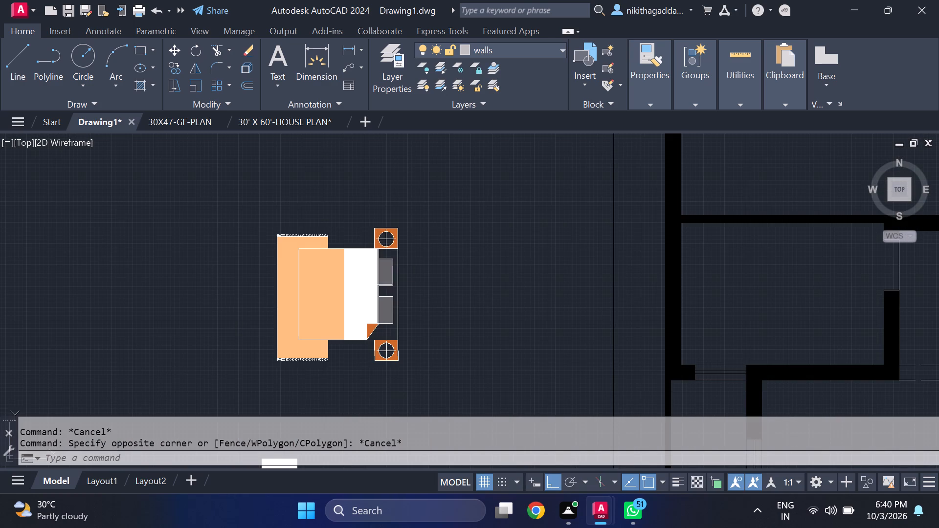
{"action": "scroll", "coordinate": [389, 254], "scroll_direction": "up", "scroll_amount": 2}
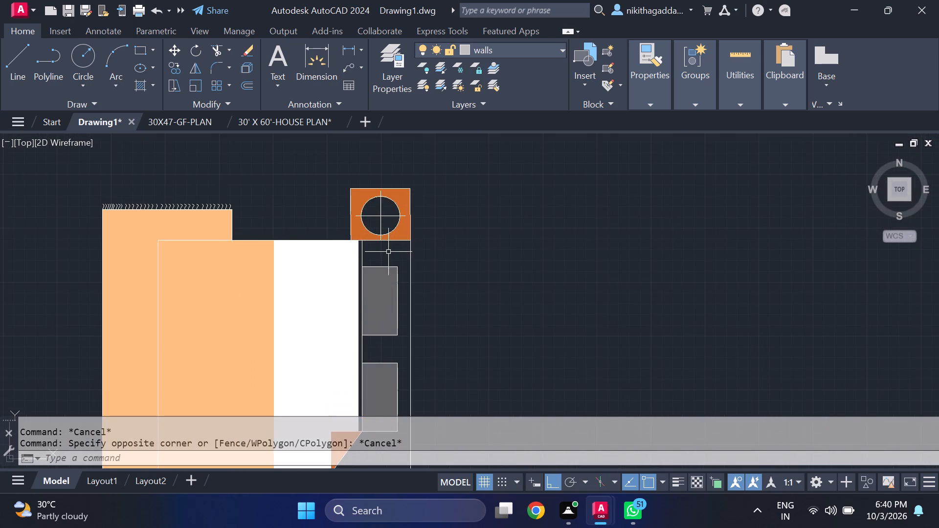
{"action": "scroll", "coordinate": [385, 257], "scroll_direction": "down", "scroll_amount": 3}
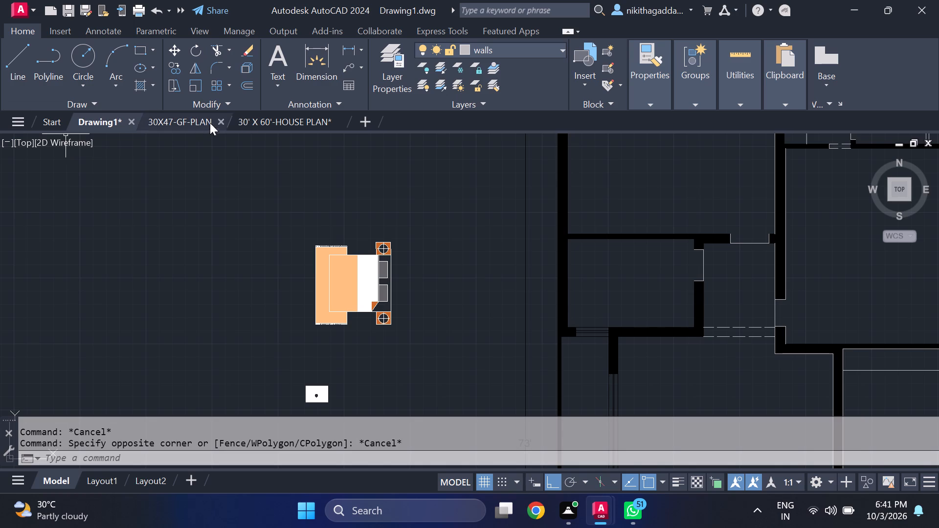
Return to the 30' X 60'-HOUSE PLAN drawing to look over its rooms and fittings.
{"action": "left_click", "coordinate": [253, 117]}
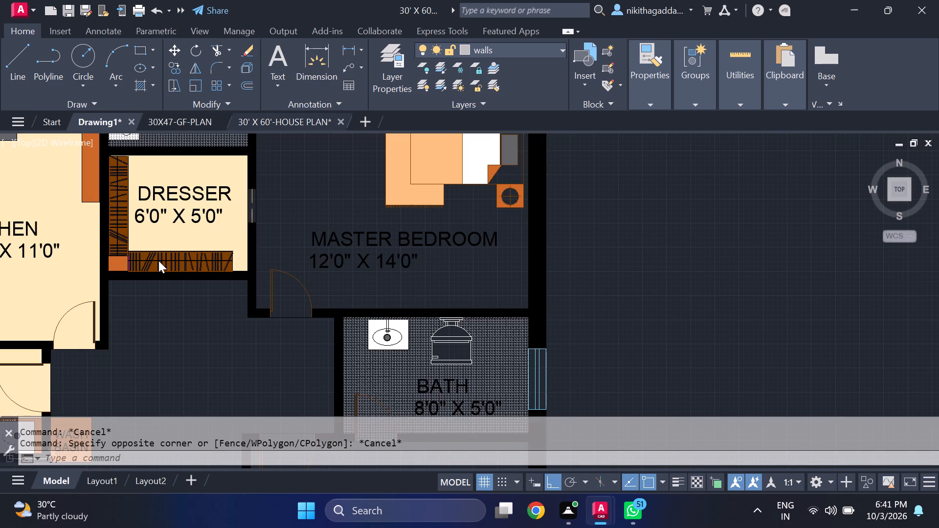
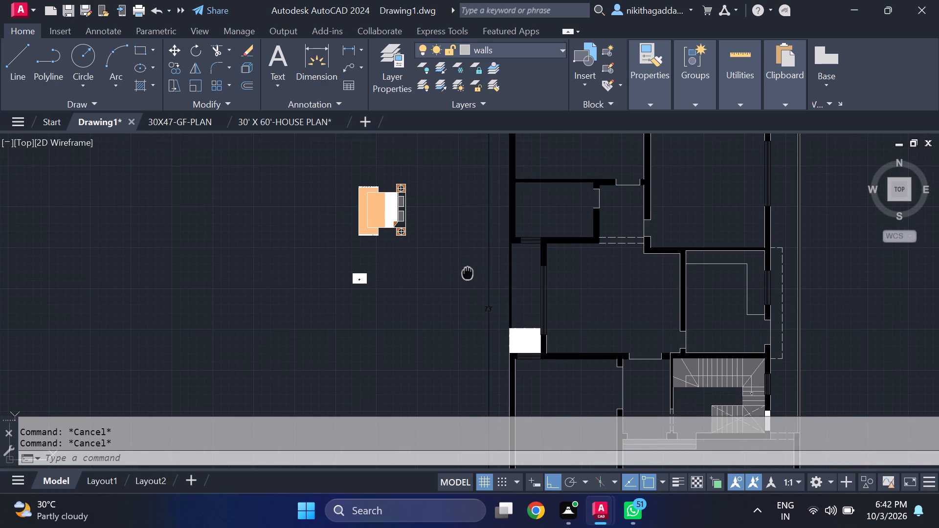
Examine the pasted bed and wash basin beside the floor plan.
{"action": "middle_click_drag", "start_coordinate": [466, 273], "coordinate": [449, 285]}
{"action": "scroll", "coordinate": [441, 144], "scroll_direction": "up", "scroll_amount": 2}
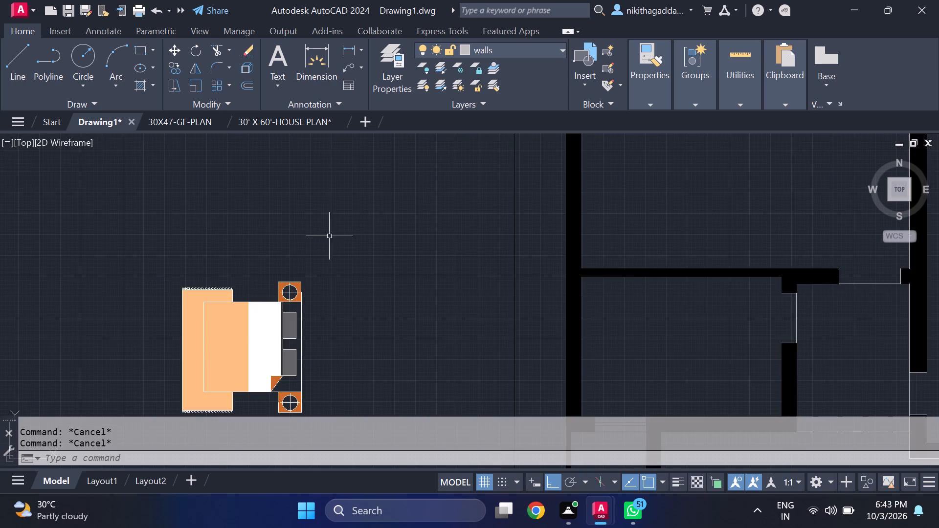
{"action": "scroll", "coordinate": [275, 316], "scroll_direction": "up", "scroll_amount": 3}
{"action": "scroll", "coordinate": [309, 318], "scroll_direction": "down", "scroll_amount": 4}
{"action": "middle_click_drag", "start_coordinate": [342, 346], "coordinate": [337, 341]}
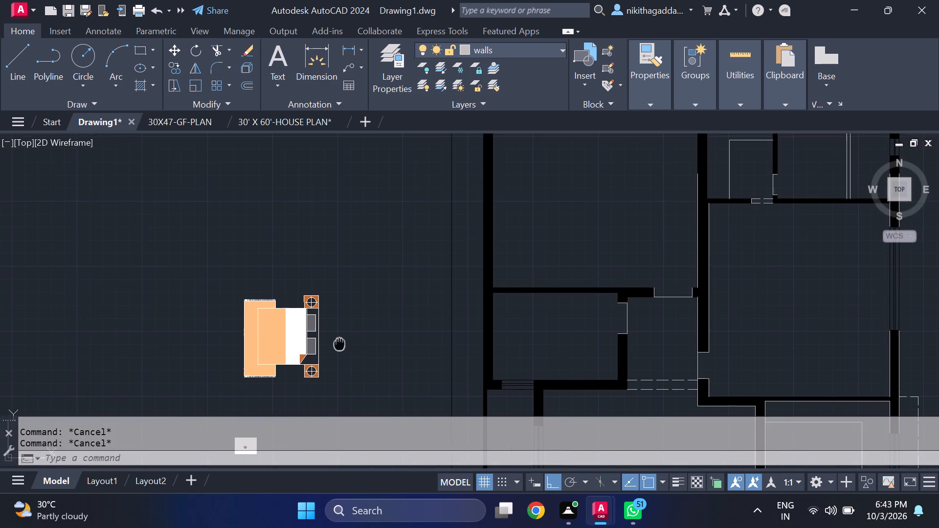
{"action": "middle_click_drag", "start_coordinate": [337, 341], "coordinate": [195, 231]}
{"action": "scroll", "coordinate": [204, 234], "scroll_direction": "up", "scroll_amount": 2}
{"action": "scroll", "coordinate": [204, 234], "scroll_direction": "down", "scroll_amount": 2}
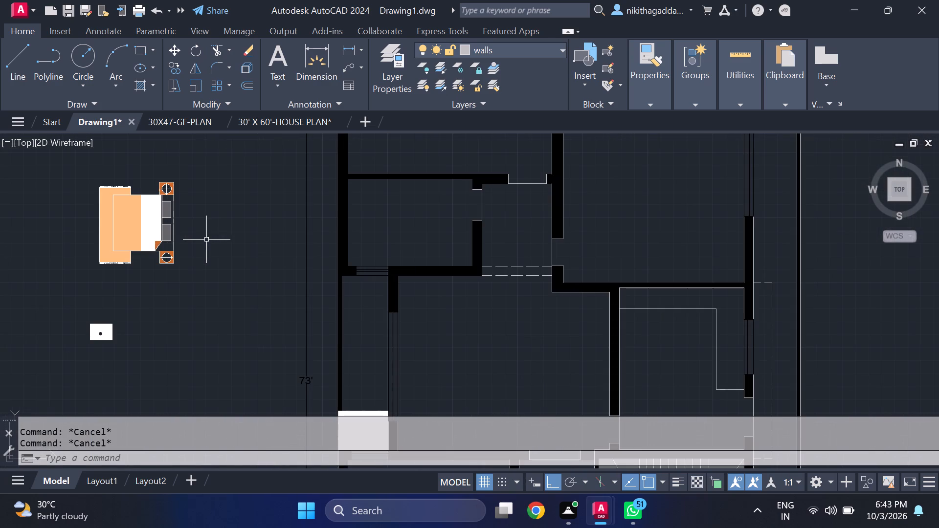
{"action": "scroll", "coordinate": [112, 225], "scroll_direction": "up", "scroll_amount": 3}
{"action": "scroll", "coordinate": [121, 236], "scroll_direction": "down", "scroll_amount": 4}
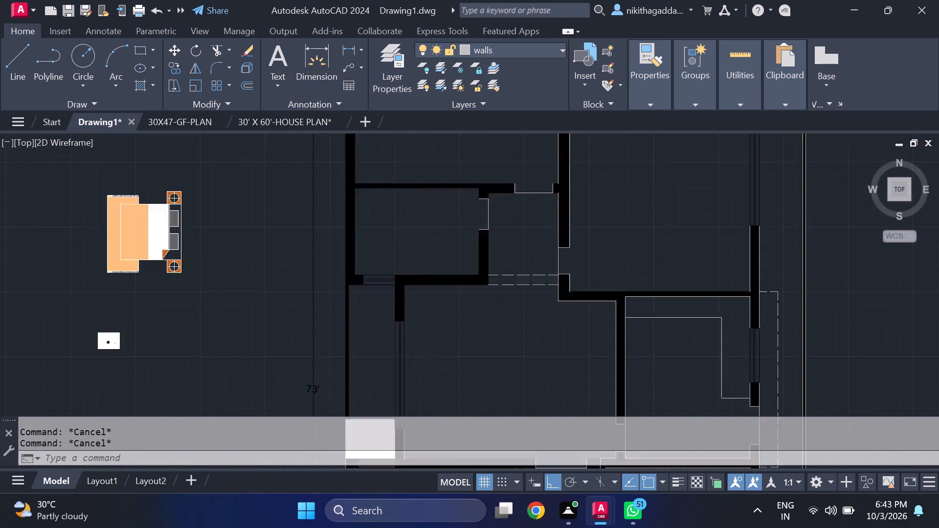
{"action": "scroll", "coordinate": [125, 242], "scroll_direction": "down", "scroll_amount": 1}
{"action": "middle_click_drag", "start_coordinate": [169, 262], "coordinate": [176, 285]}
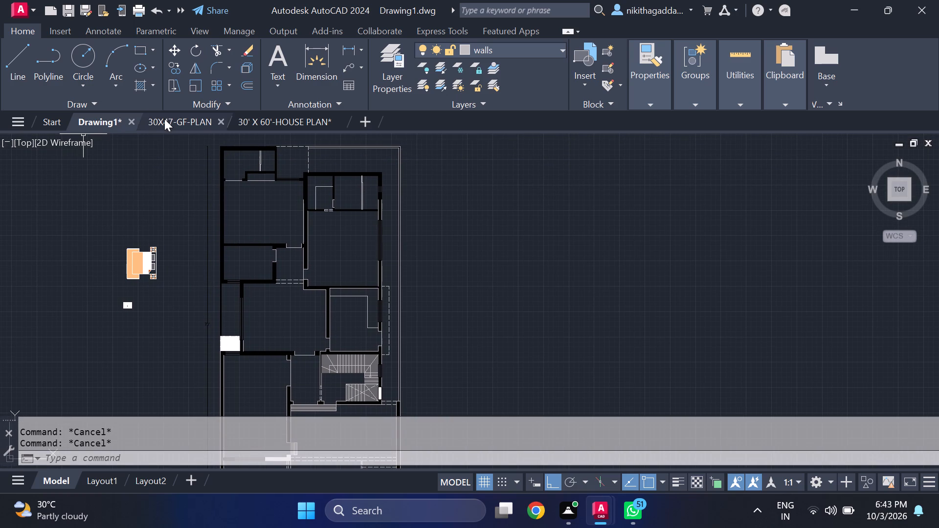
Switch to the 30X47-GF-PLAN drawing and open its model space.
{"action": "left_click", "coordinate": [165, 119]}
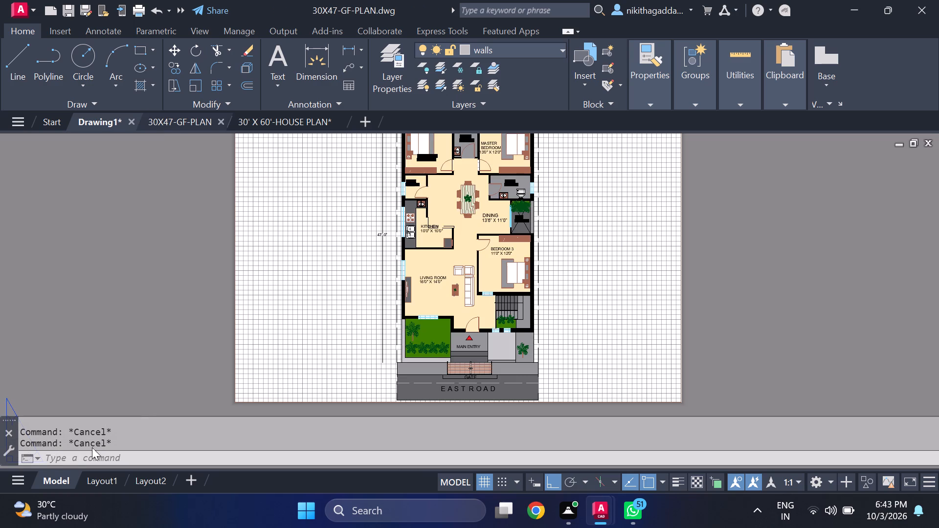
{"action": "left_click", "coordinate": [59, 483]}
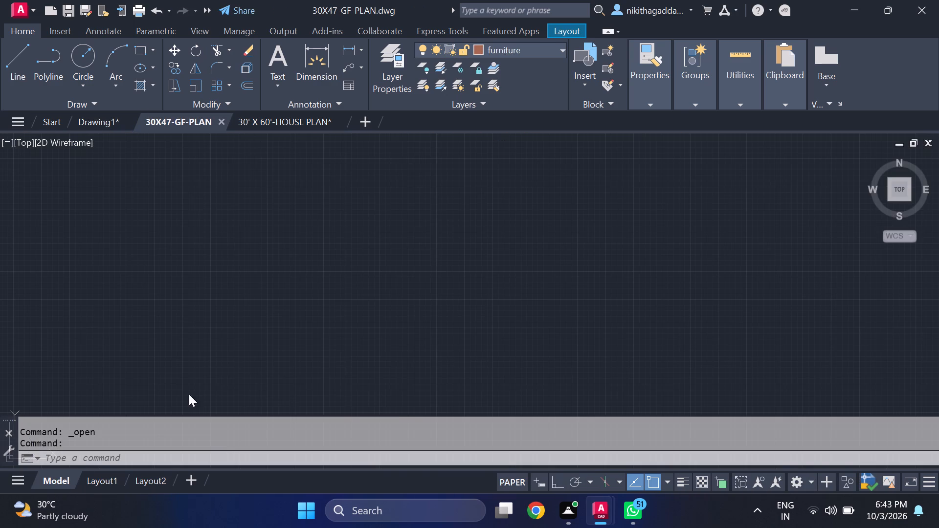
Copy the kitchen's four-burner stove, double-bowl sink and corner wash basin, including the basin's inner hatch, bowl outline, tap lines and drain circles.
{"action": "scroll", "coordinate": [432, 267], "scroll_direction": "up", "scroll_amount": 2}
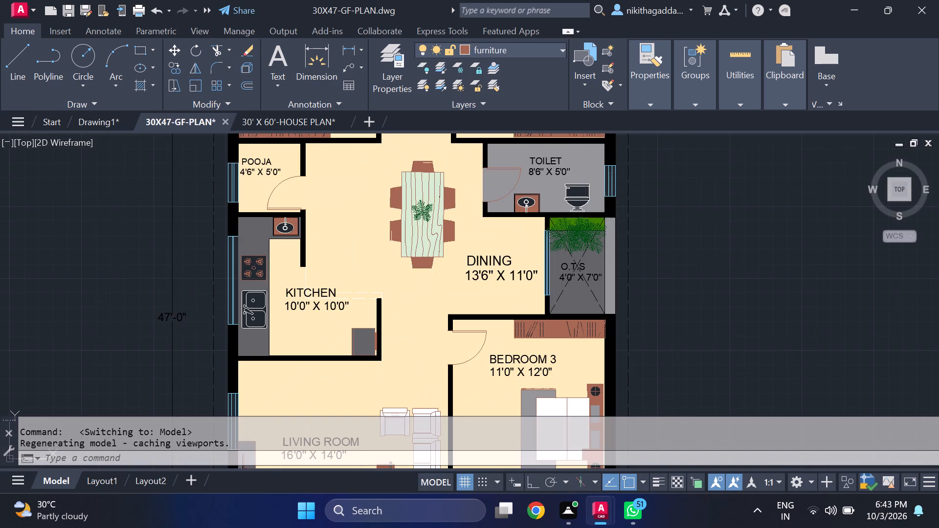
{"action": "scroll", "coordinate": [546, 313], "scroll_direction": "down", "scroll_amount": 1}
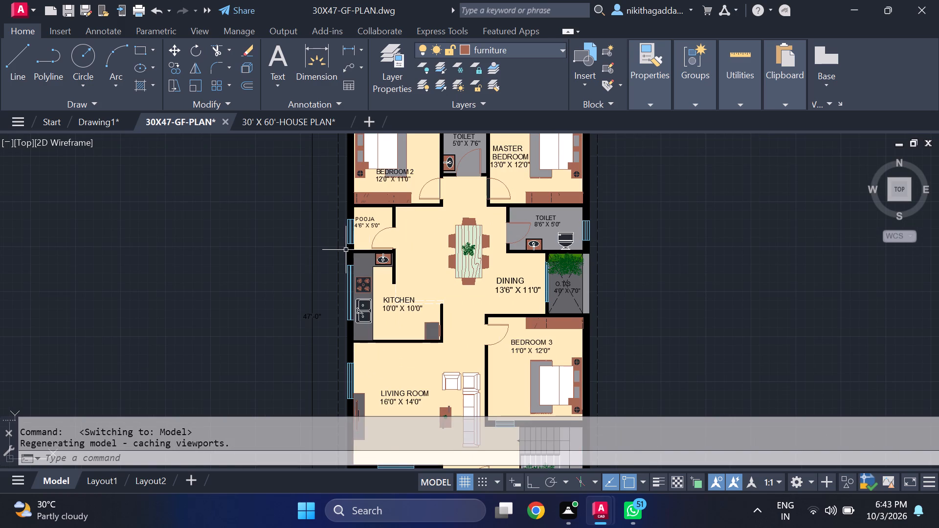
{"action": "scroll", "coordinate": [367, 297], "scroll_direction": "up", "scroll_amount": 3}
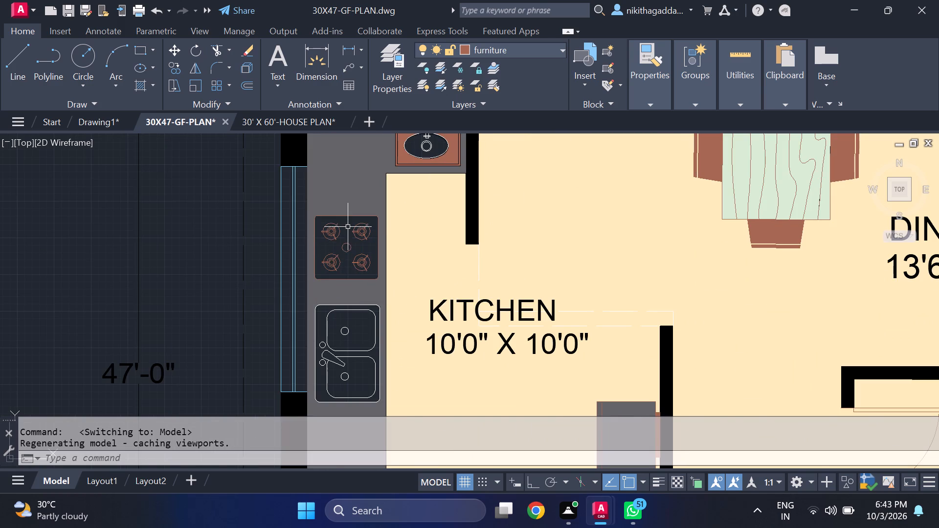
{"action": "scroll", "coordinate": [349, 225], "scroll_direction": "up", "scroll_amount": 2}
{"action": "left_click", "coordinate": [369, 200]}
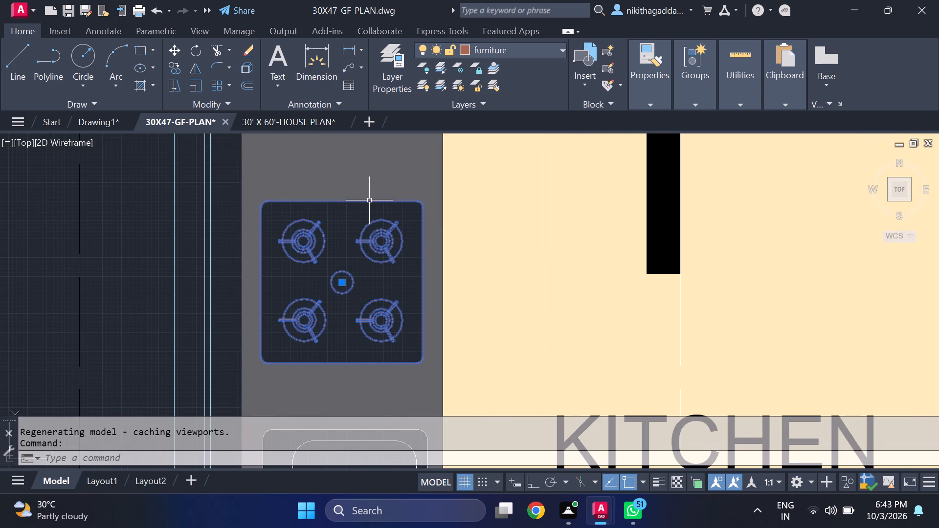
{"action": "scroll", "coordinate": [355, 243], "scroll_direction": "down", "scroll_amount": 2}
{"action": "left_click", "coordinate": [334, 324]}
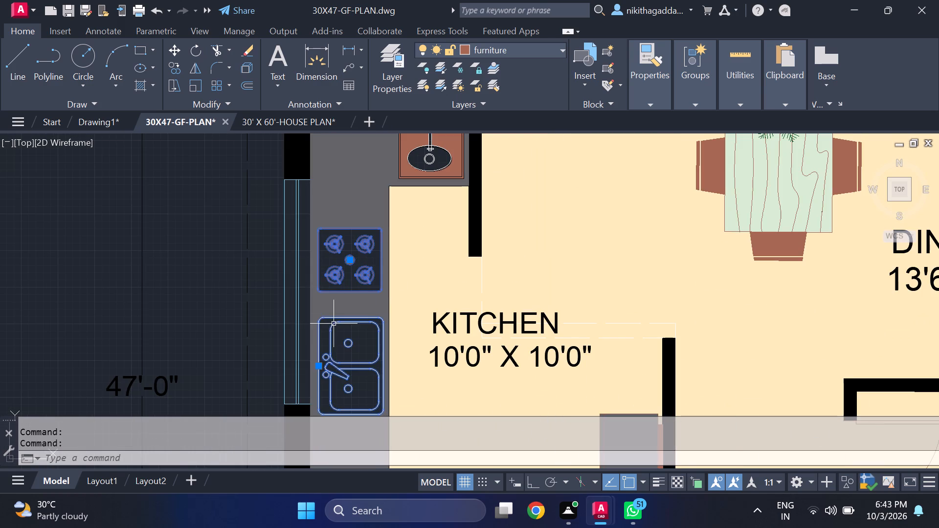
{"action": "scroll", "coordinate": [412, 276], "scroll_direction": "down", "scroll_amount": 2}
{"action": "scroll", "coordinate": [422, 217], "scroll_direction": "up", "scroll_amount": 3}
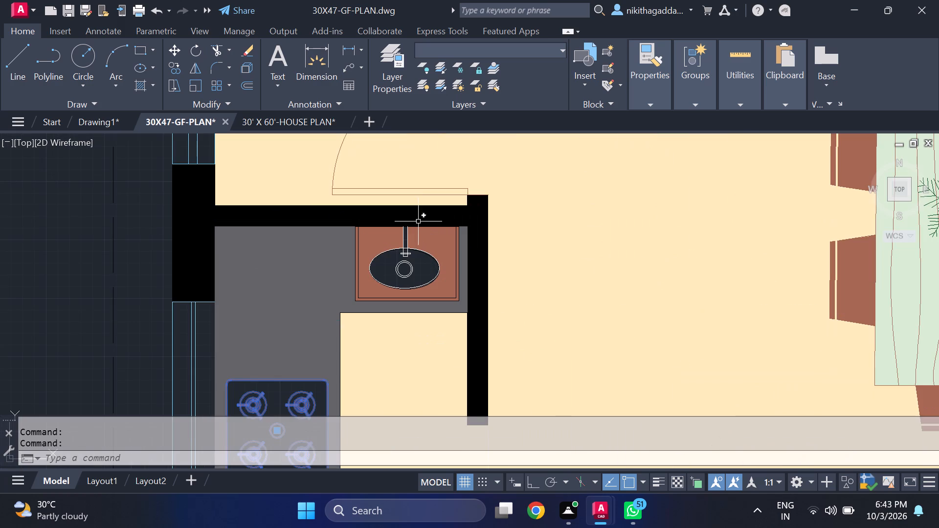
{"action": "scroll", "coordinate": [414, 236], "scroll_direction": "up", "scroll_amount": 3}
{"action": "left_click", "coordinate": [411, 237]}
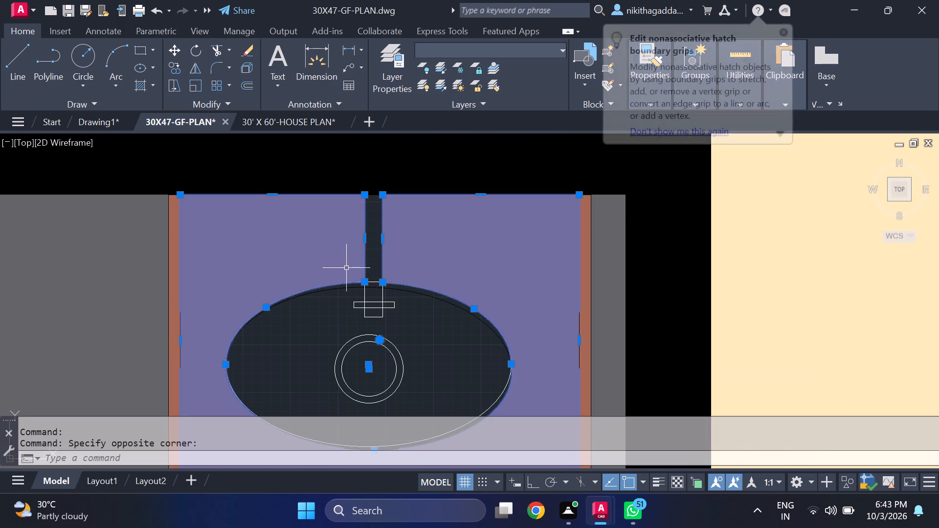
{"action": "scroll", "coordinate": [359, 260], "scroll_direction": "up", "scroll_amount": 3}
{"action": "left_click", "coordinate": [376, 251]}
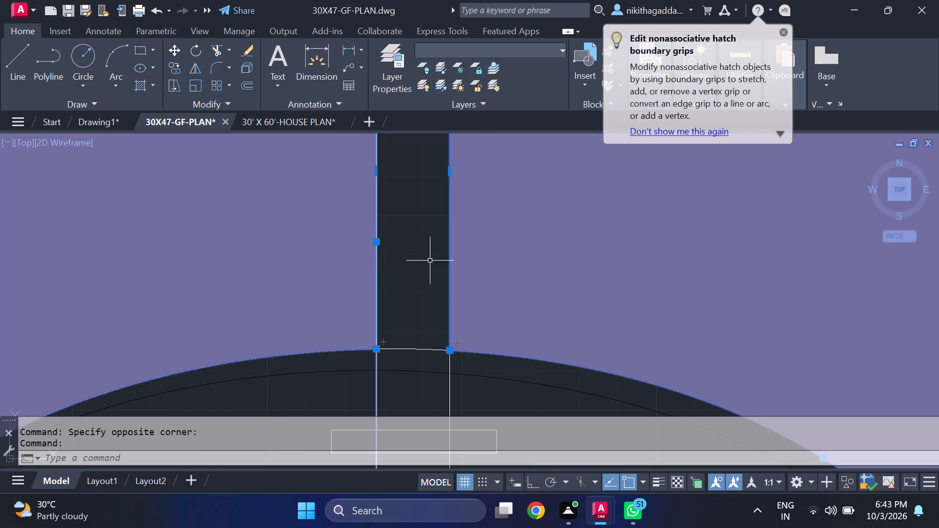
{"action": "left_click", "coordinate": [448, 245]}
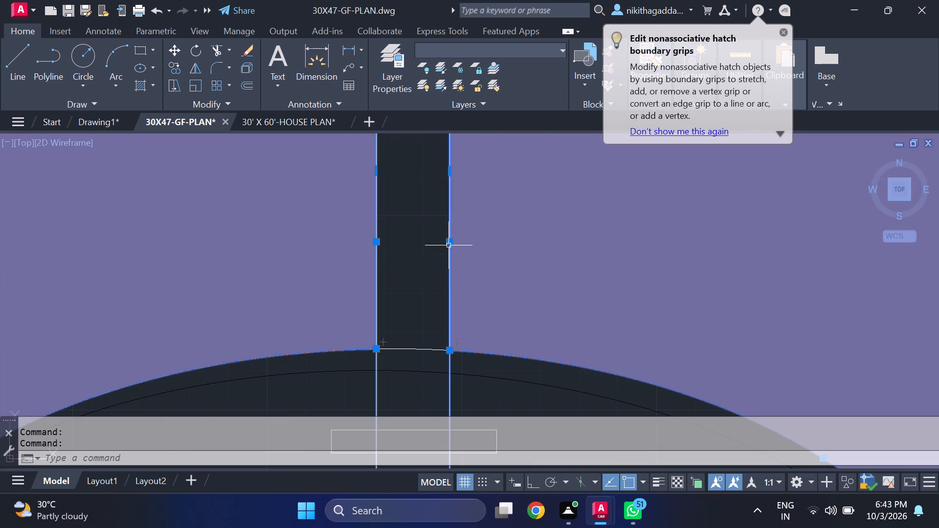
{"action": "middle_click_drag", "start_coordinate": [434, 246], "coordinate": [449, 370]}
{"action": "scroll", "coordinate": [448, 364], "scroll_direction": "down", "scroll_amount": 3}
{"action": "scroll", "coordinate": [435, 389], "scroll_direction": "up", "scroll_amount": 3}
{"action": "left_click", "coordinate": [460, 395]}
{"action": "scroll", "coordinate": [471, 368], "scroll_direction": "down", "scroll_amount": 2}
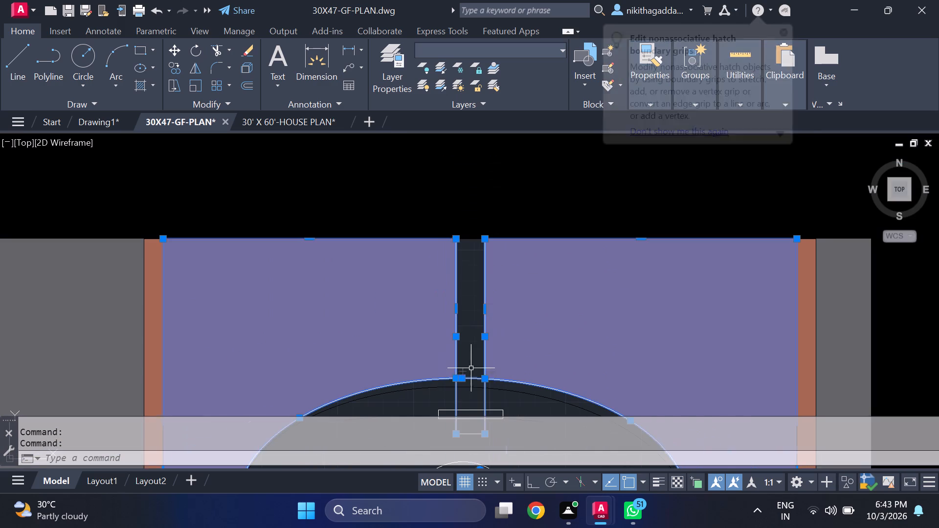
{"action": "middle_click_drag", "start_coordinate": [484, 402], "coordinate": [483, 290]}
{"action": "scroll", "coordinate": [470, 296], "scroll_direction": "up", "scroll_amount": 3}
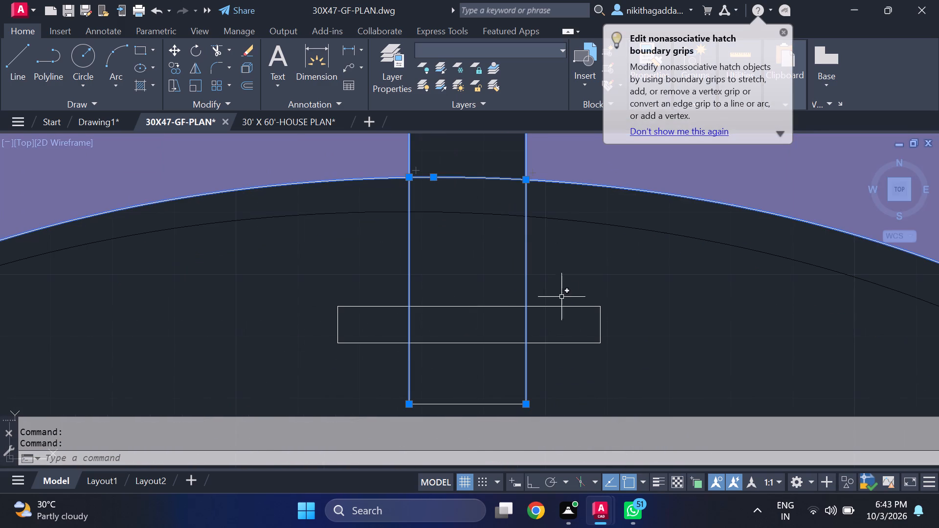
{"action": "left_click", "coordinate": [581, 283]}
{"action": "left_click", "coordinate": [273, 351]}
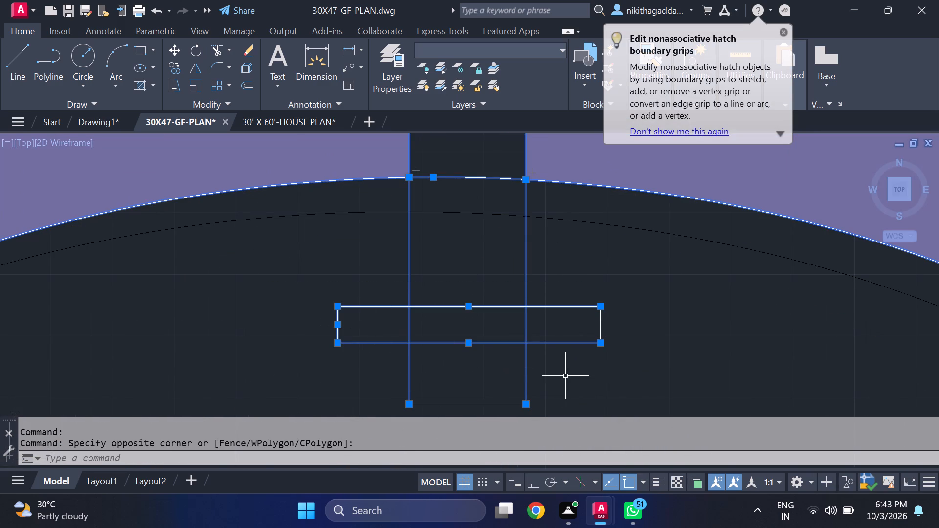
{"action": "left_click", "coordinate": [565, 376]}
{"action": "left_click_drag", "start_coordinate": [426, 410], "coordinate": [430, 402]}
{"action": "left_click", "coordinate": [637, 325]}
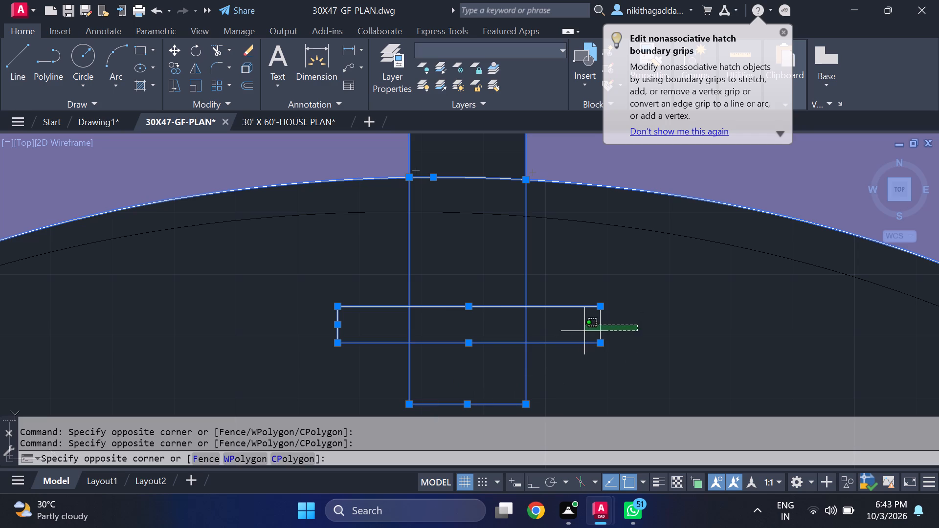
{"action": "left_click", "coordinate": [580, 332]}
{"action": "scroll", "coordinate": [581, 329], "scroll_direction": "down", "scroll_amount": 4}
{"action": "middle_click_drag", "start_coordinate": [578, 379], "coordinate": [568, 276]}
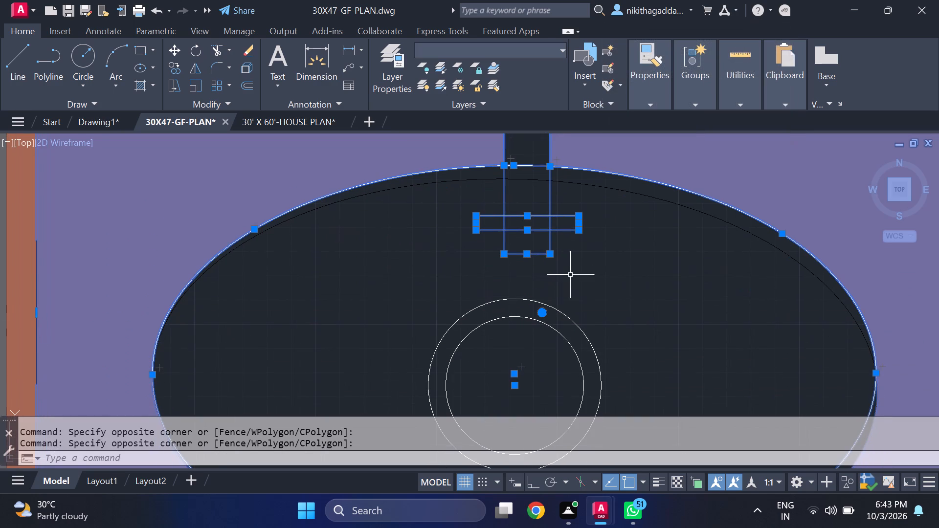
{"action": "left_click", "coordinate": [597, 292]}
{"action": "left_click", "coordinate": [474, 377]}
{"action": "scroll", "coordinate": [568, 359], "scroll_direction": "down", "scroll_amount": 4}
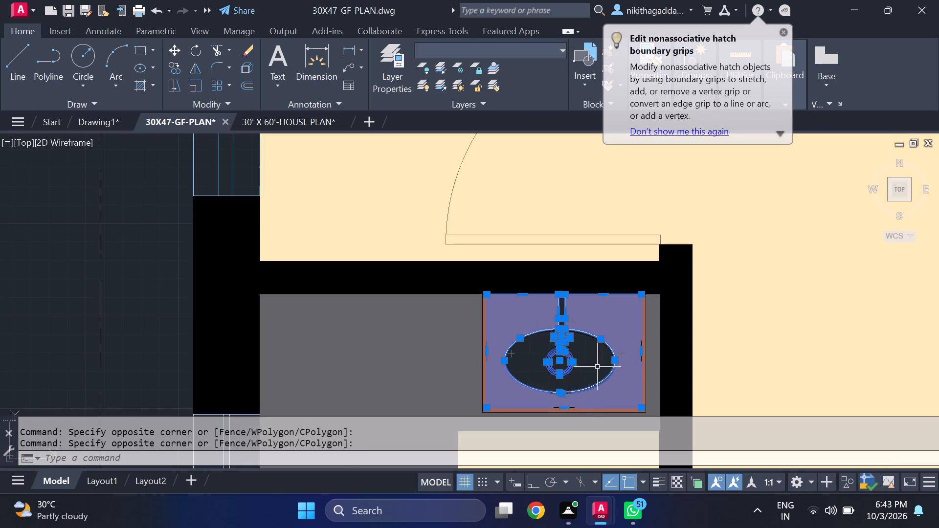
{"action": "key", "text": "ctrl+c"}
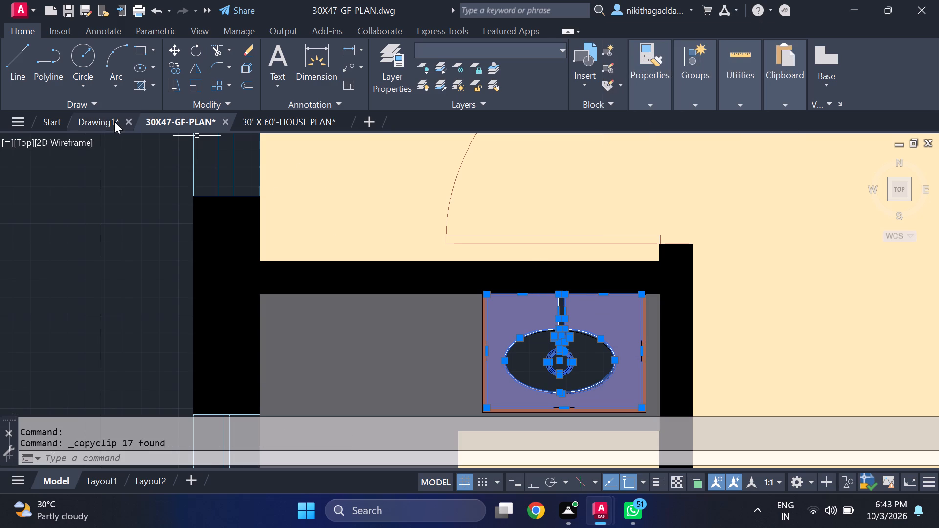
Paste the copied stove, sink and wash basin into Drawing1, outside the floor plan beside the existing basin and bed.
{"action": "left_click", "coordinate": [101, 125]}
{"action": "scroll", "coordinate": [261, 298], "scroll_direction": "down", "scroll_amount": 3}
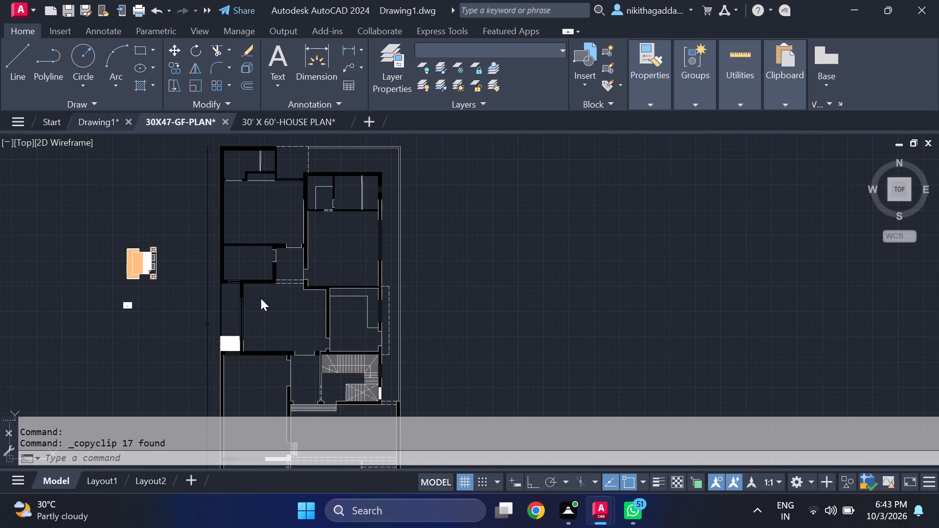
{"action": "scroll", "coordinate": [261, 298], "scroll_direction": "down", "scroll_amount": 2}
{"action": "middle_click_drag", "start_coordinate": [195, 275], "coordinate": [457, 231]}
{"action": "scroll", "coordinate": [182, 276], "scroll_direction": "up", "scroll_amount": 4}
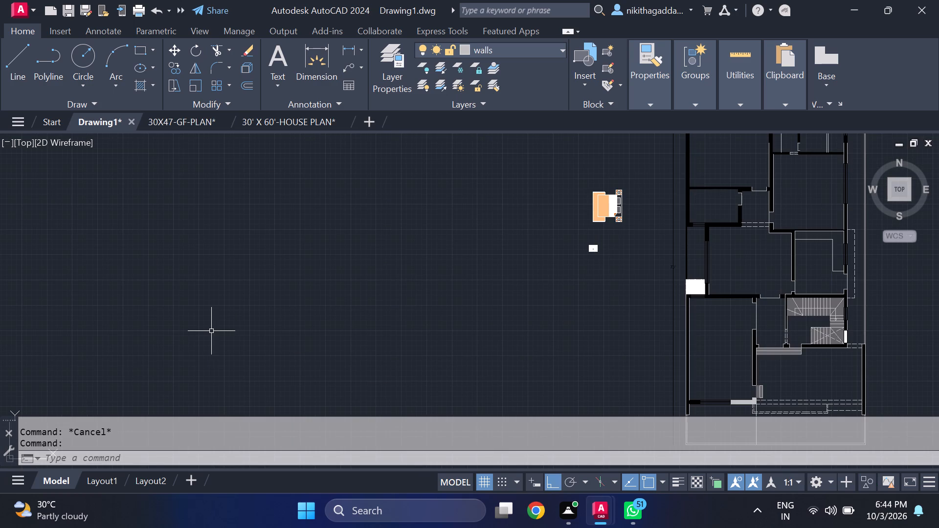
{"action": "middle_click_drag", "start_coordinate": [489, 262], "coordinate": [215, 335]}
{"action": "key", "text": "ctrl+v"}
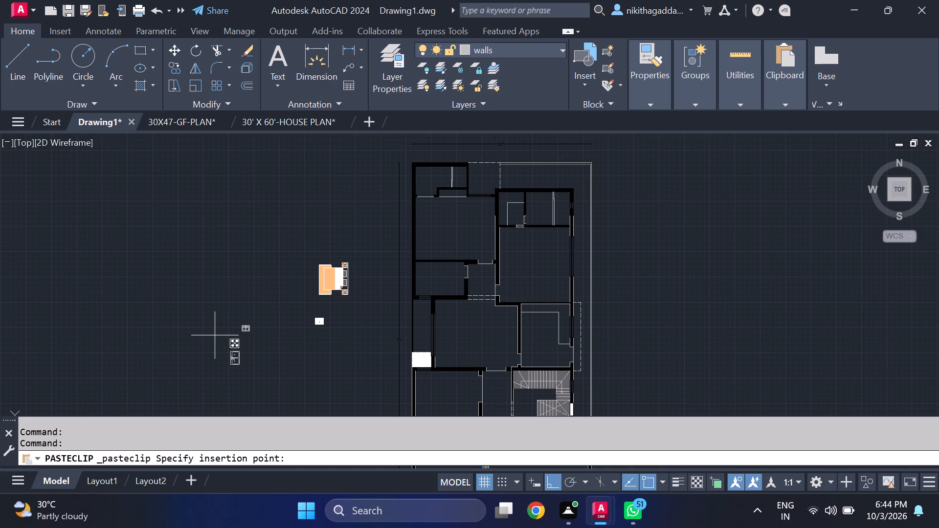
{"action": "left_click", "coordinate": [257, 325]}
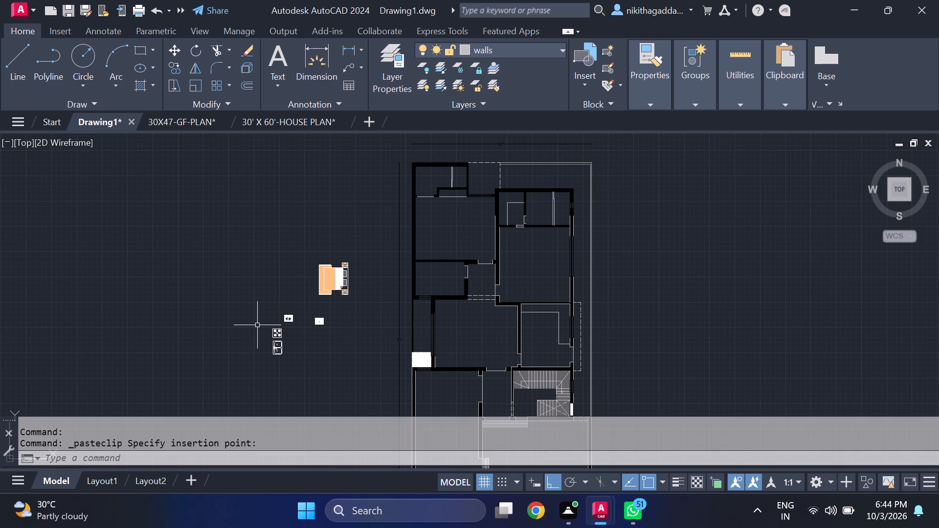
Examine the pasted wash basin, stove and double-bowl sink, comparing the new basin with the one pasted earlier.
{"action": "scroll", "coordinate": [272, 318], "scroll_direction": "up", "scroll_amount": 3}
{"action": "scroll", "coordinate": [331, 317], "scroll_direction": "up", "scroll_amount": 3}
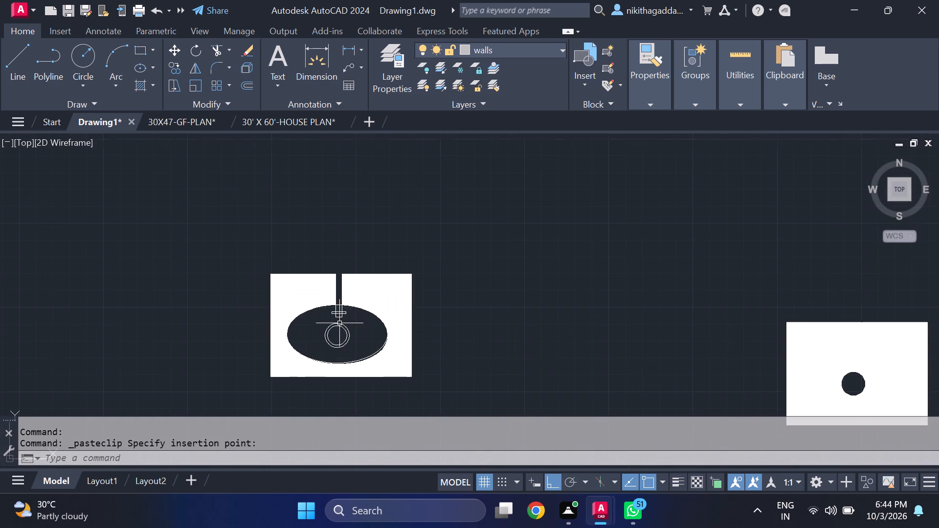
{"action": "scroll", "coordinate": [346, 327], "scroll_direction": "up", "scroll_amount": 2}
{"action": "scroll", "coordinate": [392, 360], "scroll_direction": "down", "scroll_amount": 4}
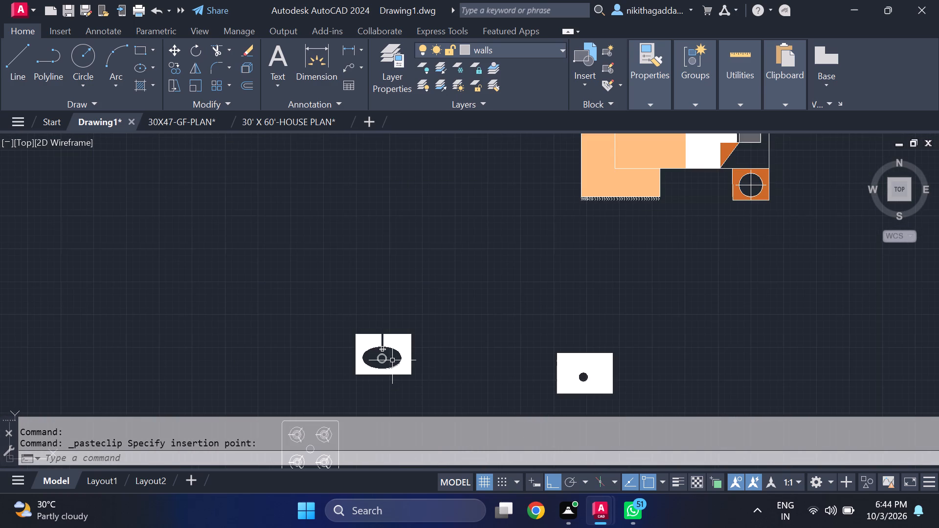
{"action": "middle_click_drag", "start_coordinate": [393, 360], "coordinate": [425, 242]}
{"action": "scroll", "coordinate": [380, 323], "scroll_direction": "down", "scroll_amount": 2}
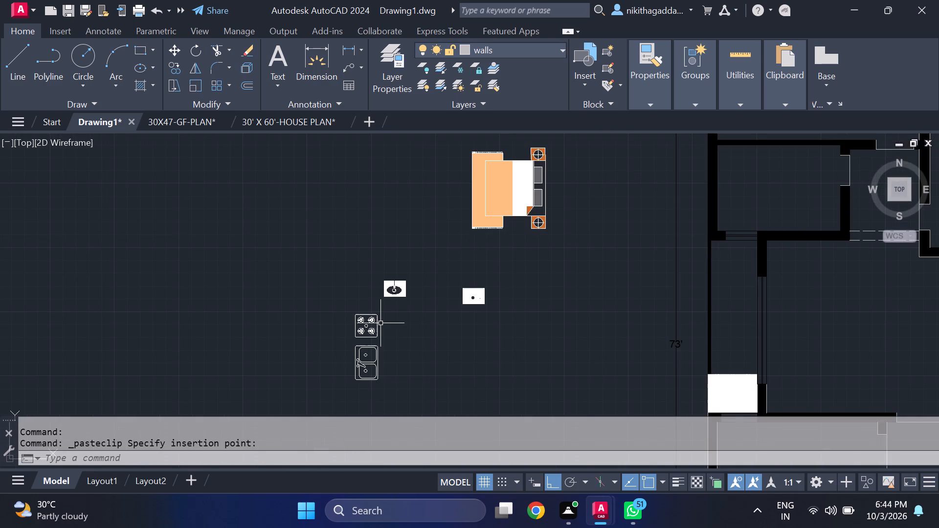
{"action": "scroll", "coordinate": [403, 294], "scroll_direction": "up", "scroll_amount": 4}
{"action": "scroll", "coordinate": [324, 258], "scroll_direction": "up", "scroll_amount": 4}
{"action": "scroll", "coordinate": [421, 304], "scroll_direction": "down", "scroll_amount": 3}
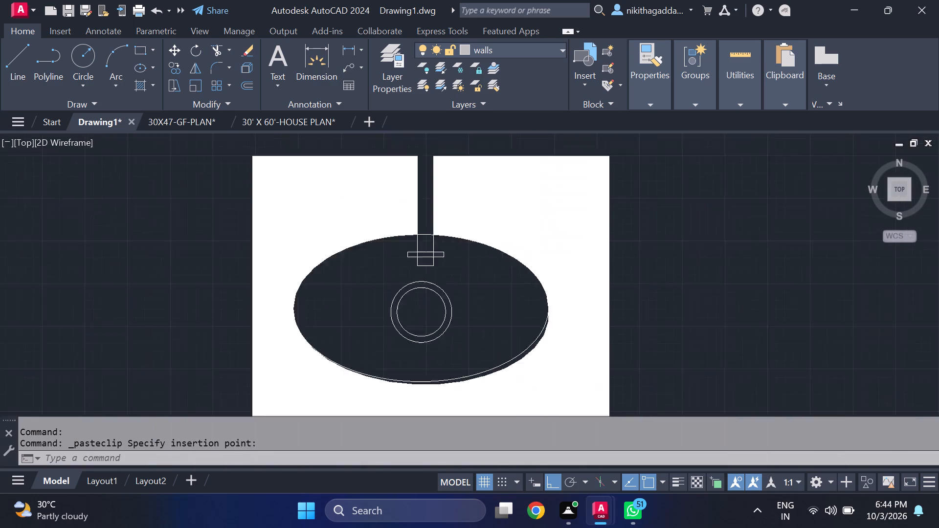
{"action": "scroll", "coordinate": [421, 304], "scroll_direction": "down", "scroll_amount": 1}
Set the colour of layer 0, used by the newly pasted wash basin's outlines, to index colour 250.
{"action": "scroll", "coordinate": [432, 325], "scroll_direction": "up", "scroll_amount": 2}
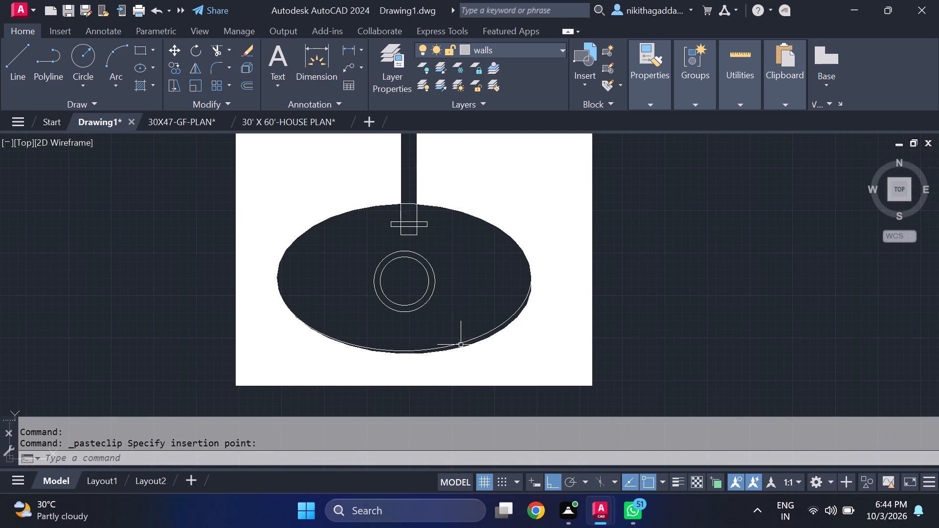
{"action": "left_click", "coordinate": [462, 343]}
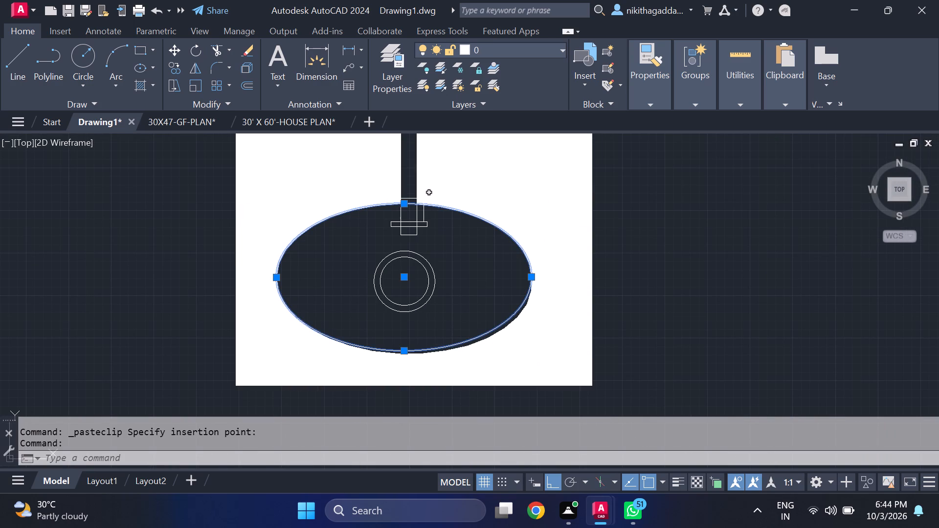
{"action": "left_click", "coordinate": [423, 210]}
{"action": "left_click", "coordinate": [369, 255]}
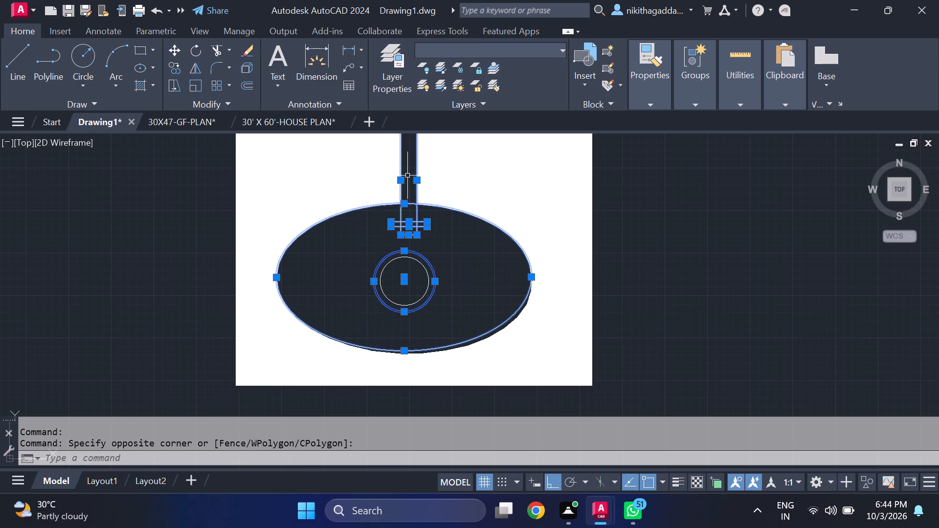
{"action": "scroll", "coordinate": [407, 176], "scroll_direction": "down", "scroll_amount": 2}
{"action": "left_click", "coordinate": [538, 43]}
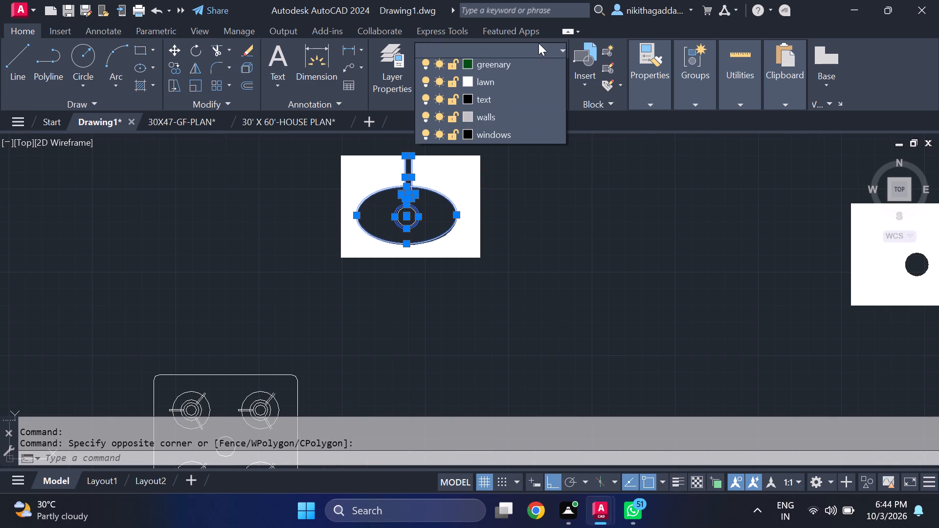
{"action": "left_click", "coordinate": [468, 69]}
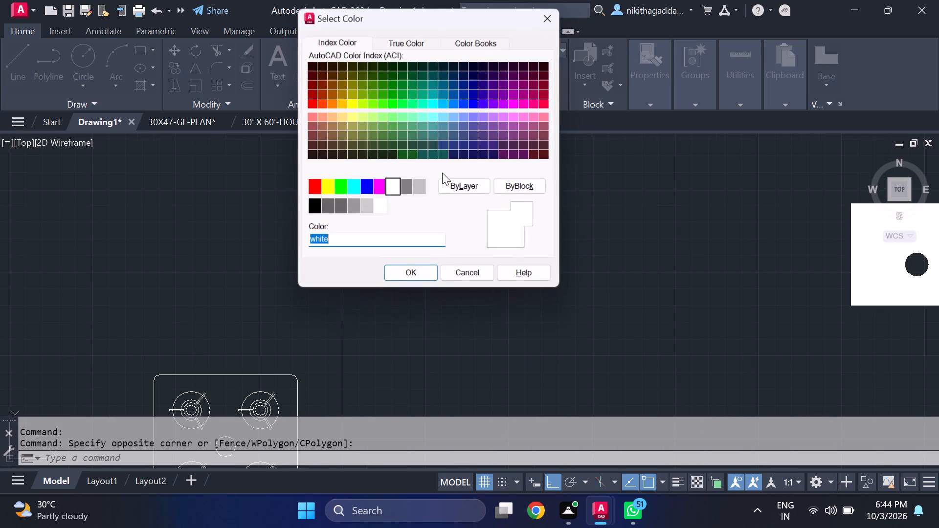
{"action": "left_click", "coordinate": [313, 203]}
{"action": "left_click", "coordinate": [412, 276]}
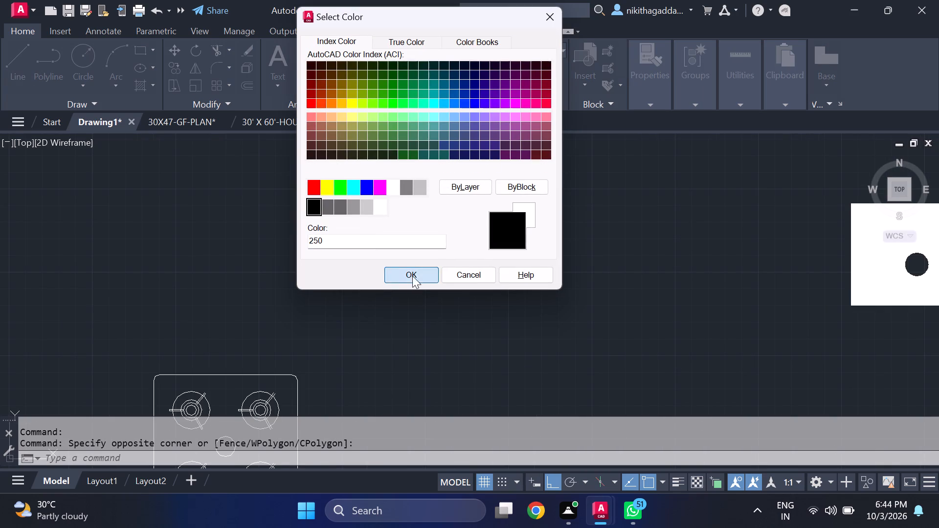
{"action": "key", "text": "Escape"}
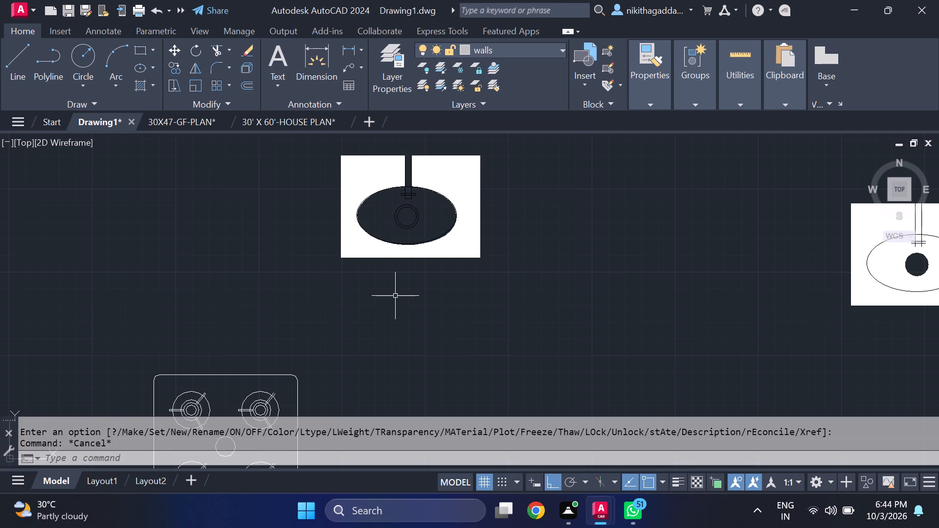
Move the pasted double-bowl kitchen sink to the furniture layer.
{"action": "scroll", "coordinate": [394, 296], "scroll_direction": "down", "scroll_amount": 3}
{"action": "middle_click_drag", "start_coordinate": [376, 335], "coordinate": [398, 303]}
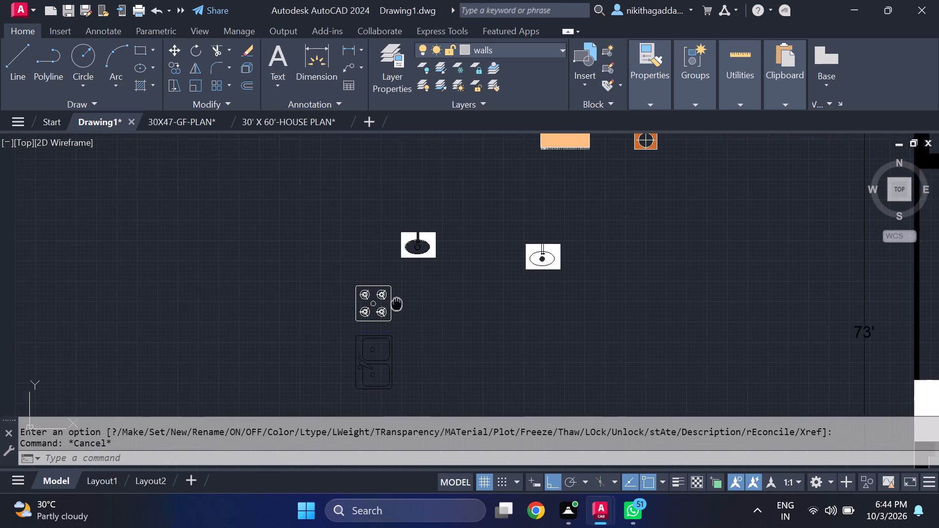
{"action": "middle_click_drag", "start_coordinate": [398, 303], "coordinate": [408, 296]}
{"action": "scroll", "coordinate": [404, 297], "scroll_direction": "up", "scroll_amount": 2}
{"action": "scroll", "coordinate": [404, 297], "scroll_direction": "down", "scroll_amount": 2}
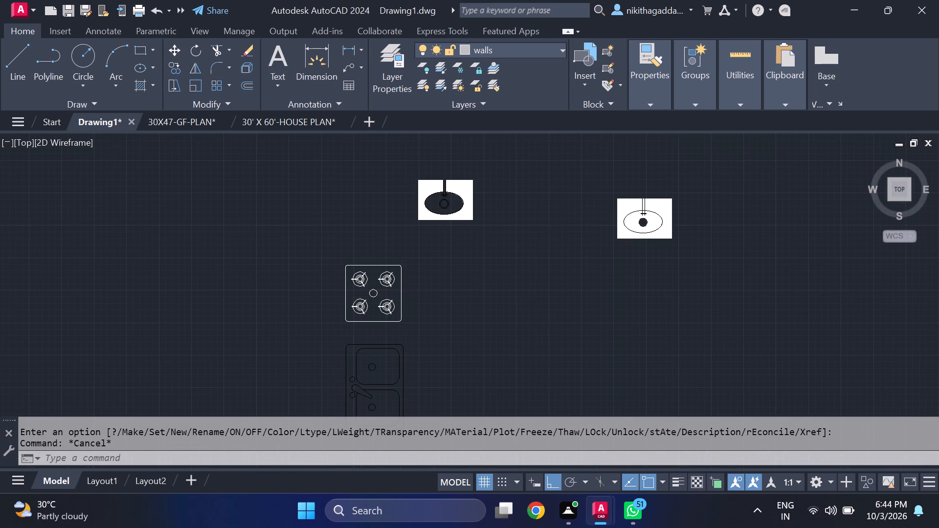
{"action": "left_click", "coordinate": [417, 326]}
{"action": "left_click", "coordinate": [289, 375]}
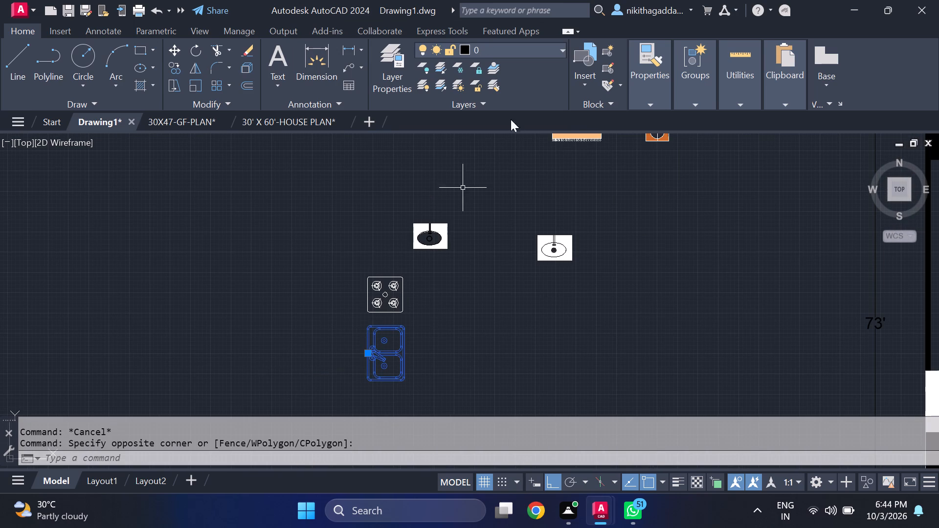
{"action": "left_click", "coordinate": [546, 57]}
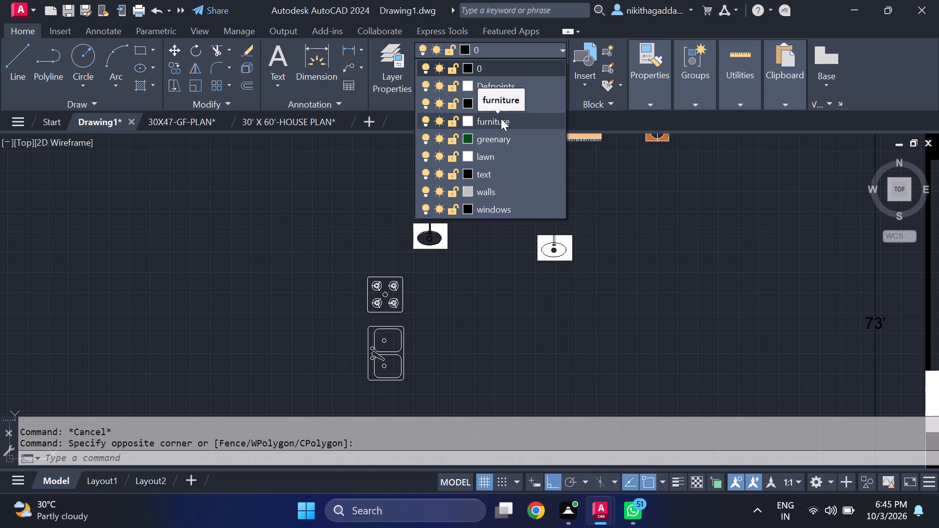
{"action": "left_click", "coordinate": [501, 118]}
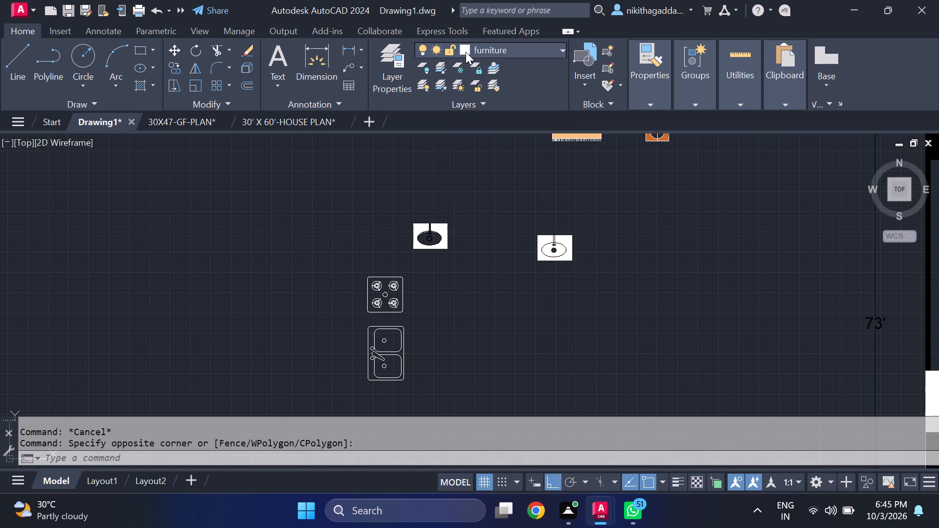
Set the furniture layer's colour to index colour 252.
{"action": "left_click", "coordinate": [467, 51]}
{"action": "left_click", "coordinate": [468, 121]}
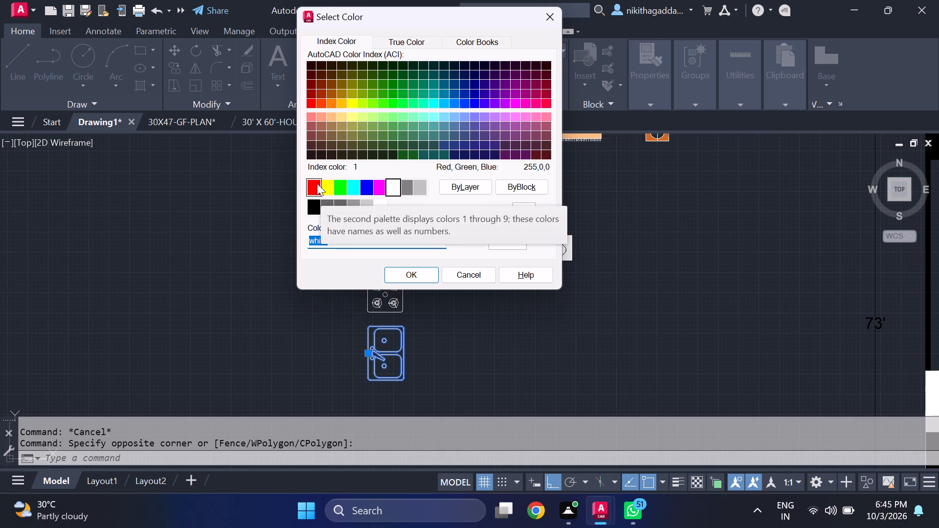
{"action": "left_click", "coordinate": [336, 207]}
{"action": "left_click", "coordinate": [425, 279]}
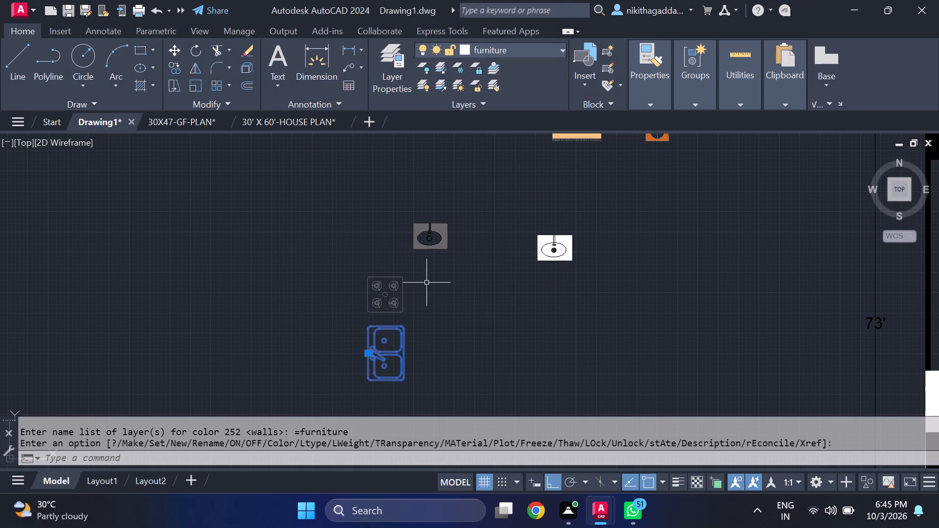
{"action": "key", "text": "Escape"}
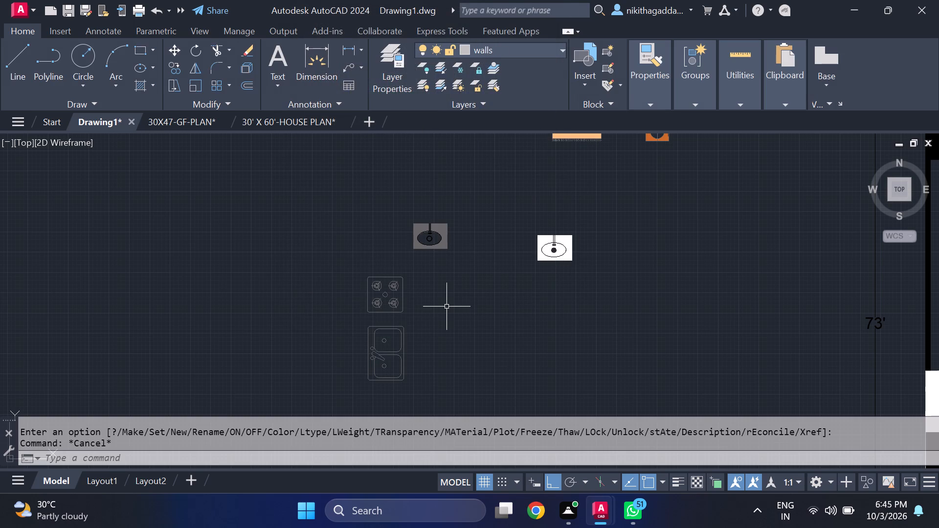
Erase the background hatch surrounding the newly pasted wash basin, keeping its bowl, tap and drain outlines.
{"action": "scroll", "coordinate": [429, 240], "scroll_direction": "up", "scroll_amount": 3}
{"action": "left_click", "coordinate": [471, 198]}
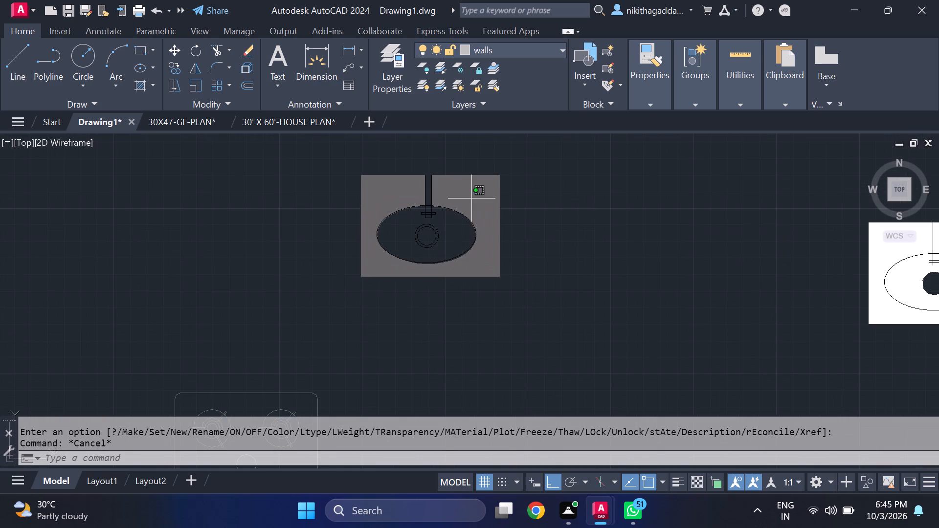
{"action": "key", "text": "Delete"}
Erase the inner bowl hatch, tap lines and bowl outline of the wash basin pasted earlier.
{"action": "scroll", "coordinate": [453, 161], "scroll_direction": "down", "scroll_amount": 2}
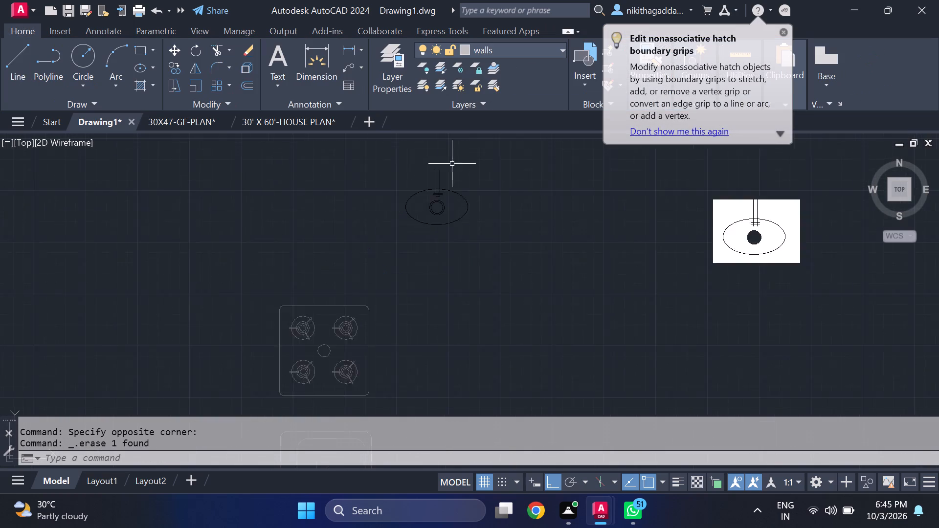
{"action": "scroll", "coordinate": [451, 181], "scroll_direction": "down", "scroll_amount": 2}
{"action": "scroll", "coordinate": [524, 222], "scroll_direction": "up", "scroll_amount": 2}
{"action": "scroll", "coordinate": [547, 265], "scroll_direction": "up", "scroll_amount": 2}
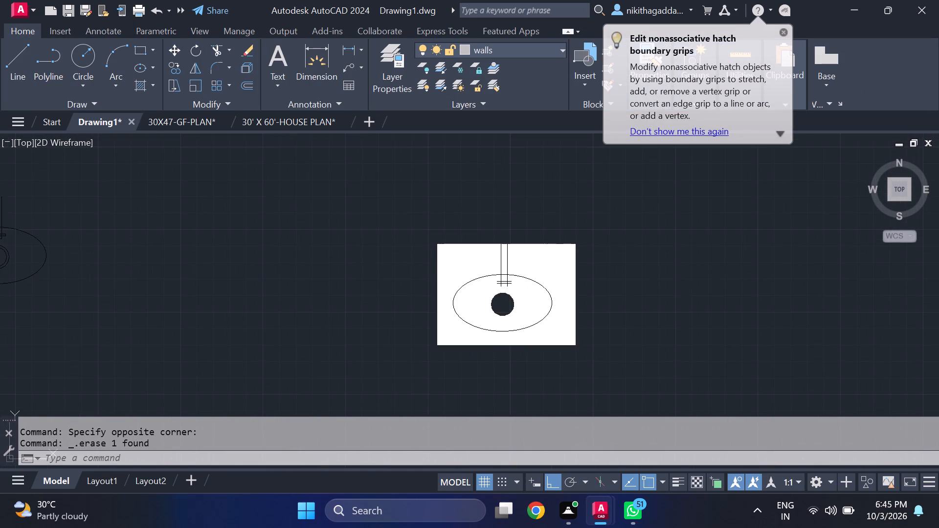
{"action": "scroll", "coordinate": [534, 274], "scroll_direction": "up", "scroll_amount": 2}
{"action": "scroll", "coordinate": [534, 274], "scroll_direction": "down", "scroll_amount": 3}
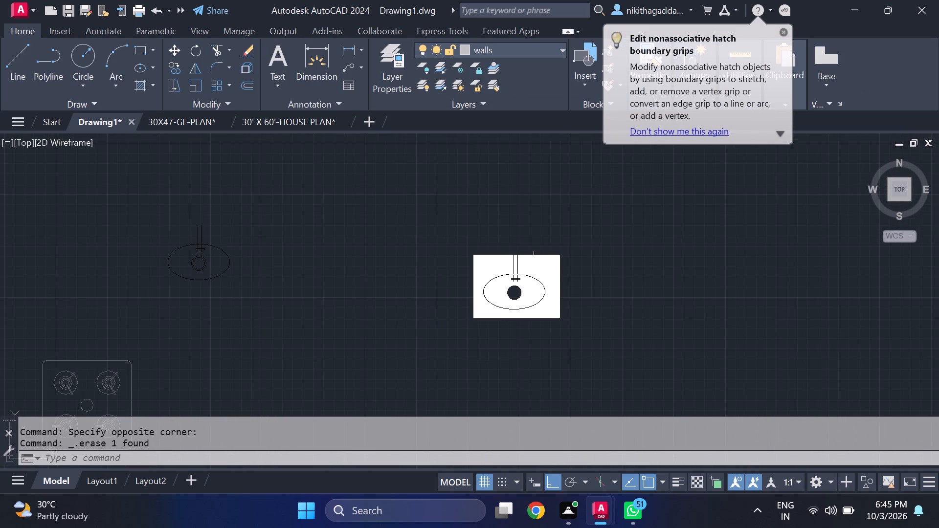
{"action": "left_click", "coordinate": [527, 280]}
{"action": "key", "text": "Delete"}
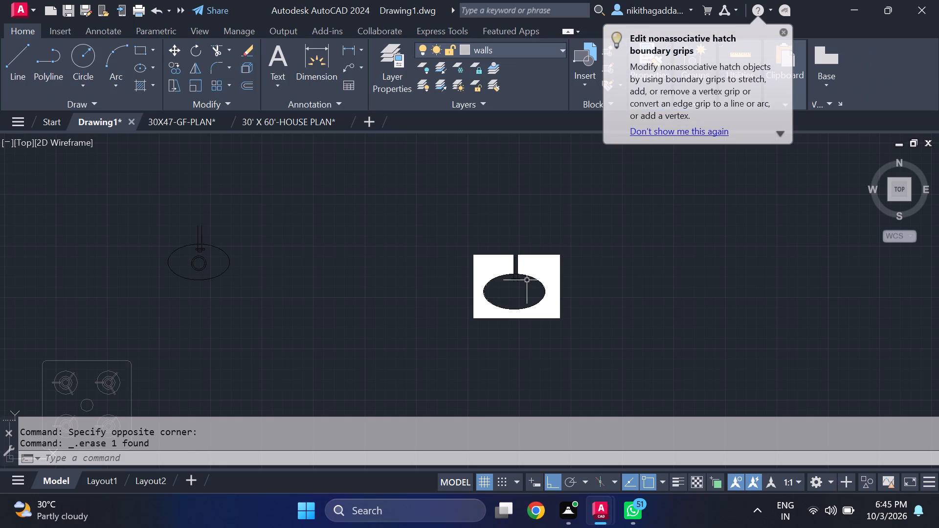
{"action": "scroll", "coordinate": [534, 285], "scroll_direction": "up", "scroll_amount": 2}
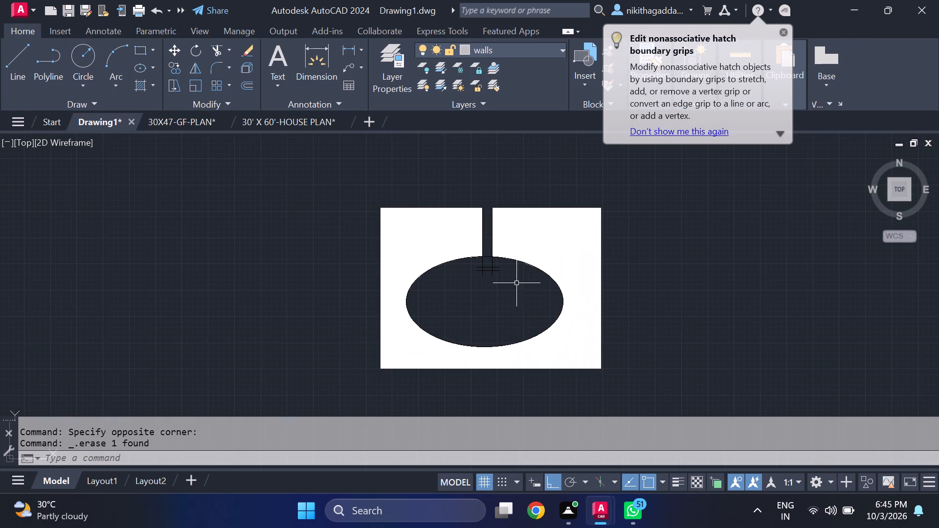
{"action": "scroll", "coordinate": [490, 257], "scroll_direction": "up", "scroll_amount": 3}
{"action": "left_click", "coordinate": [514, 275]}
{"action": "left_click", "coordinate": [411, 316]}
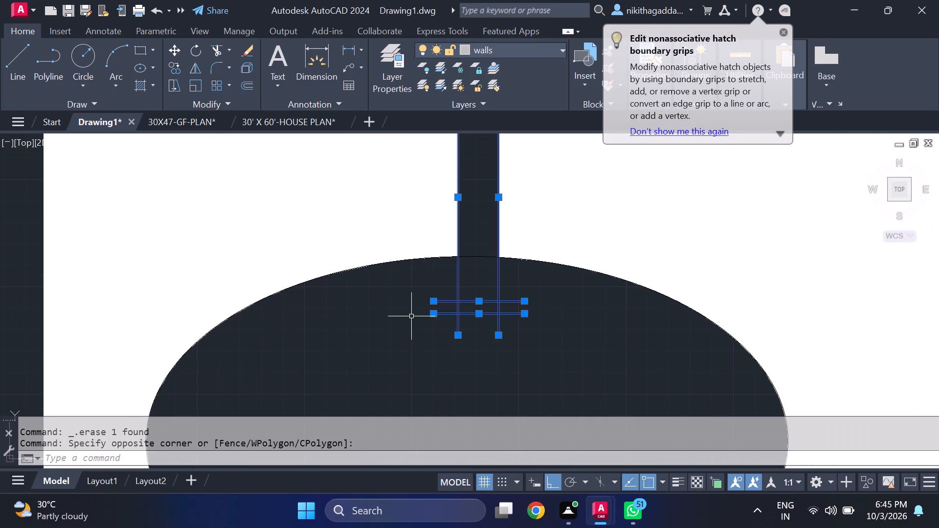
{"action": "left_click", "coordinate": [475, 257]}
{"action": "key", "text": "Delete"}
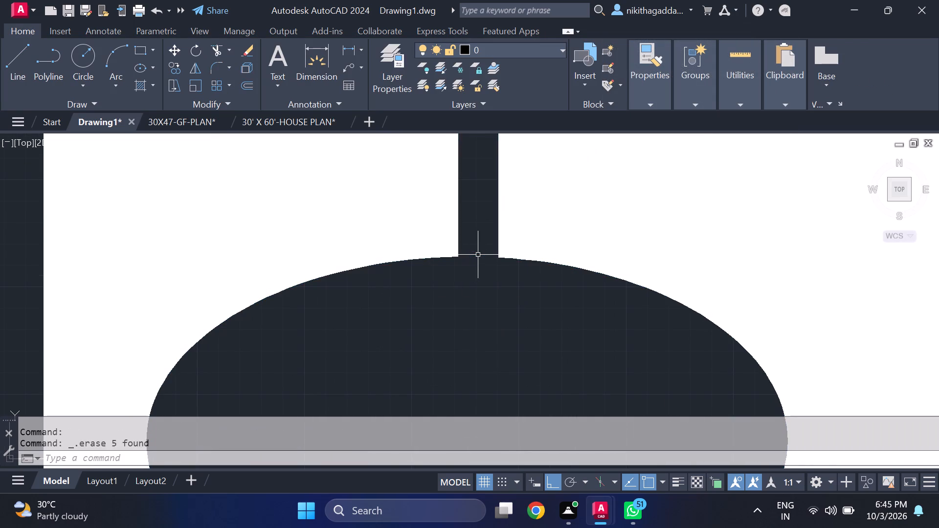
Draw a closed rectangle of lines about 2'-4" wide by 1'-5" high around the new wash basin, its upper edge level with the tap lines' ends.
{"action": "scroll", "coordinate": [498, 263], "scroll_direction": "down", "scroll_amount": 9}
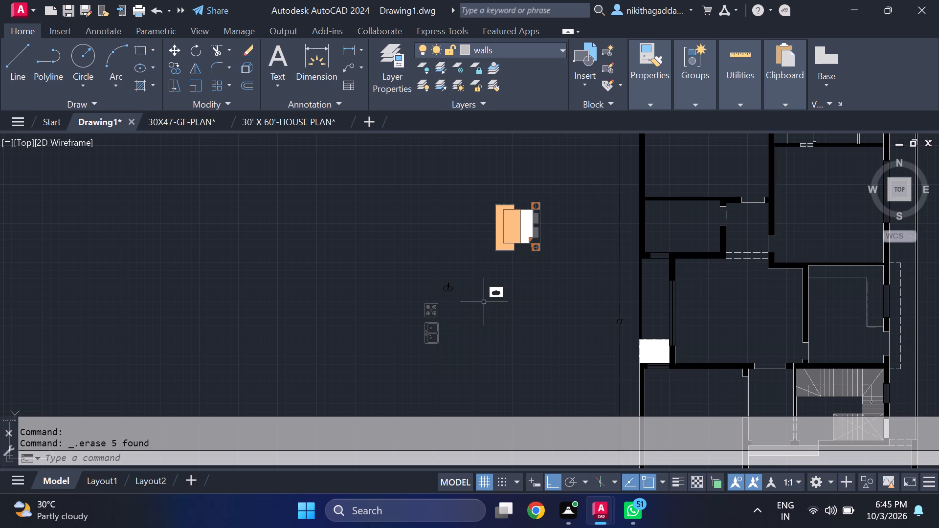
{"action": "scroll", "coordinate": [543, 183], "scroll_direction": "up", "scroll_amount": 3}
{"action": "scroll", "coordinate": [528, 269], "scroll_direction": "down", "scroll_amount": 3}
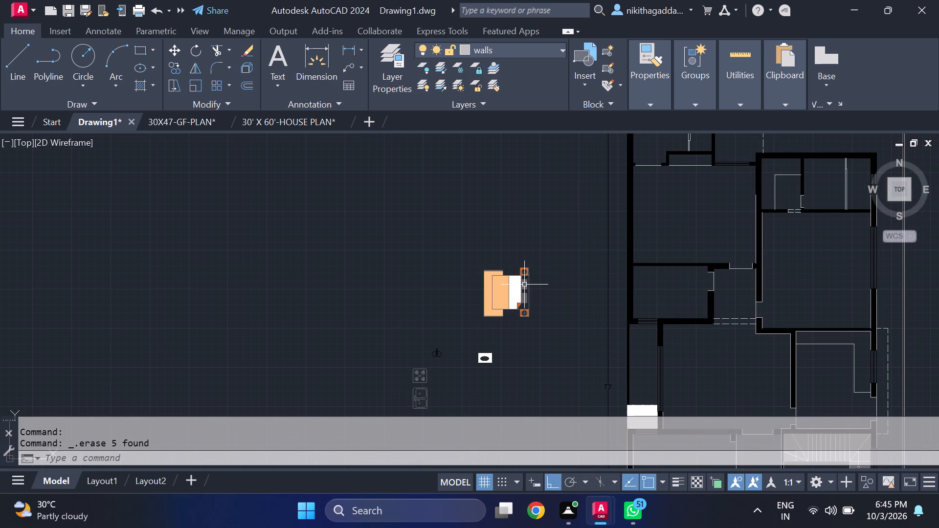
{"action": "middle_click_drag", "start_coordinate": [514, 279], "coordinate": [479, 255]}
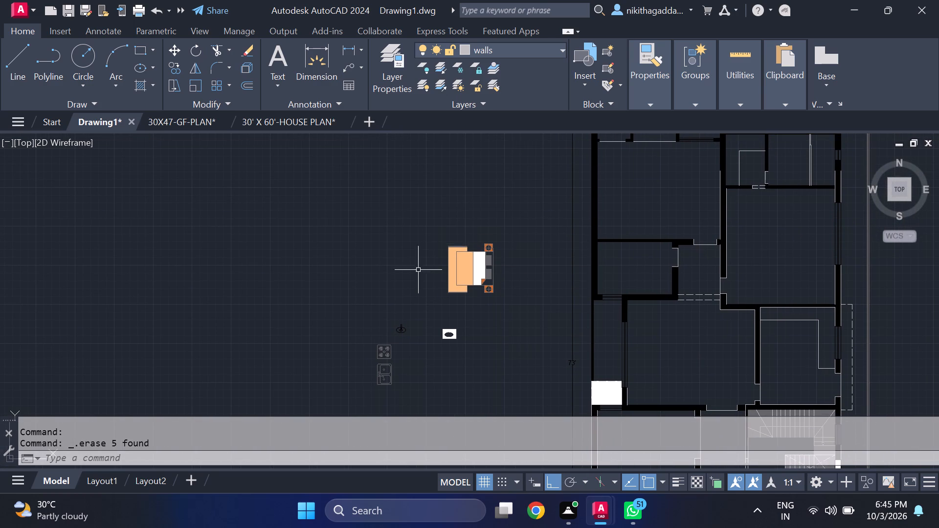
{"action": "scroll", "coordinate": [463, 316], "scroll_direction": "up", "scroll_amount": 3}
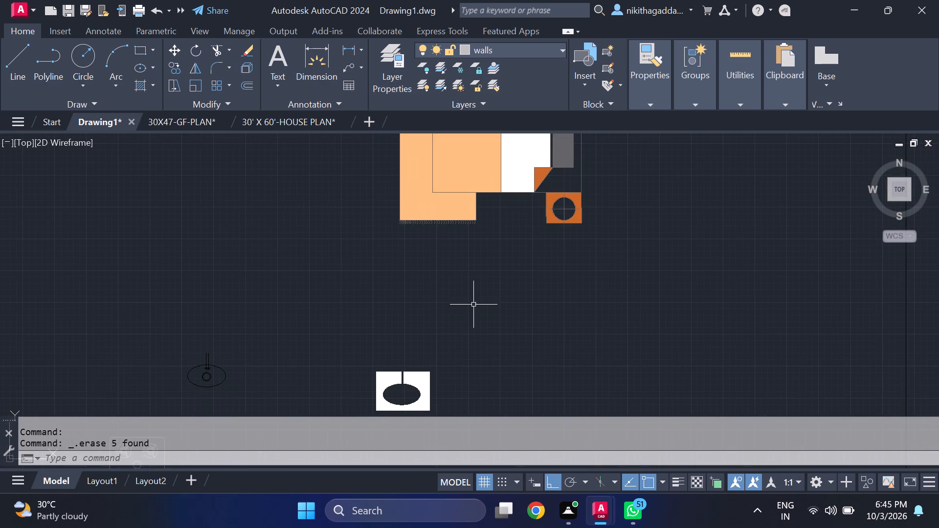
{"action": "scroll", "coordinate": [475, 304], "scroll_direction": "down", "scroll_amount": 4}
{"action": "scroll", "coordinate": [435, 307], "scroll_direction": "up", "scroll_amount": 4}
{"action": "middle_click_drag", "start_coordinate": [446, 353], "coordinate": [443, 349]}
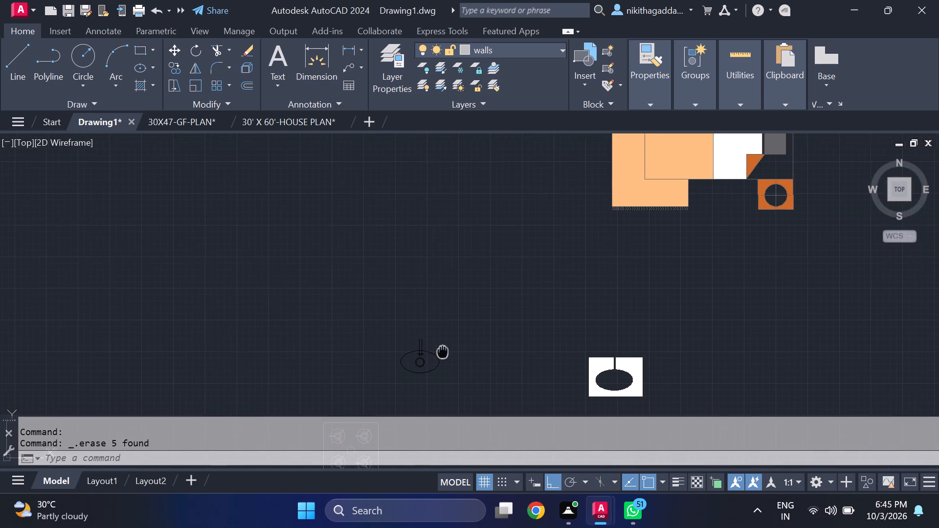
{"action": "middle_click_drag", "start_coordinate": [443, 349], "coordinate": [453, 310]}
{"action": "scroll", "coordinate": [449, 317], "scroll_direction": "up", "scroll_amount": 2}
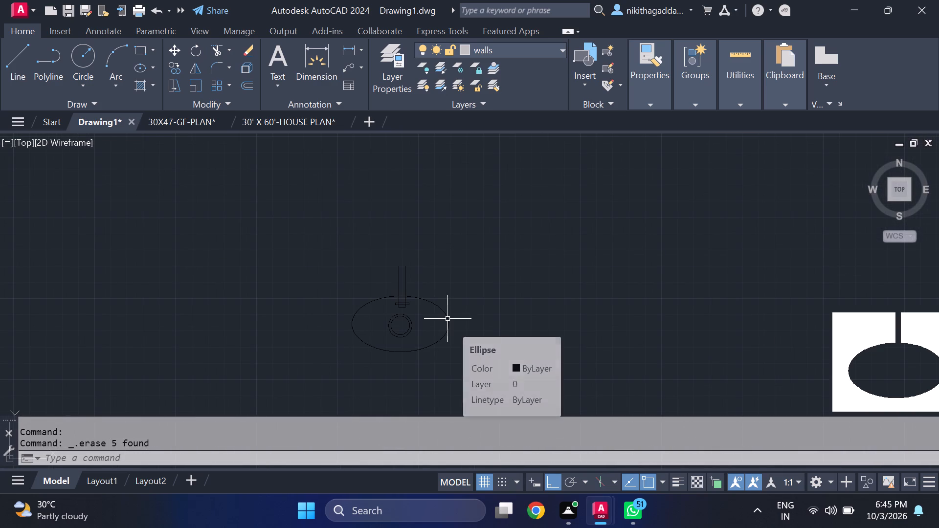
{"action": "key", "text": "l"}
{"action": "key", "text": "Return"}
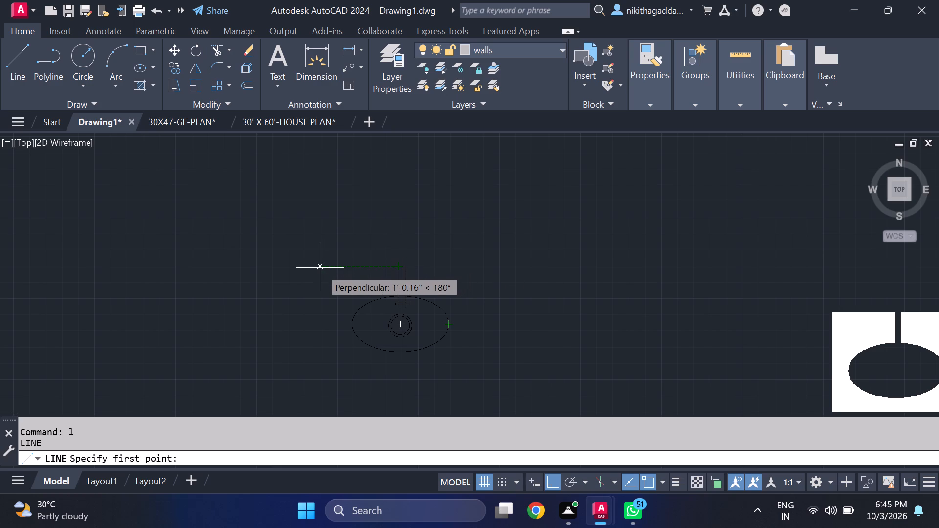
{"action": "left_click", "coordinate": [307, 267]}
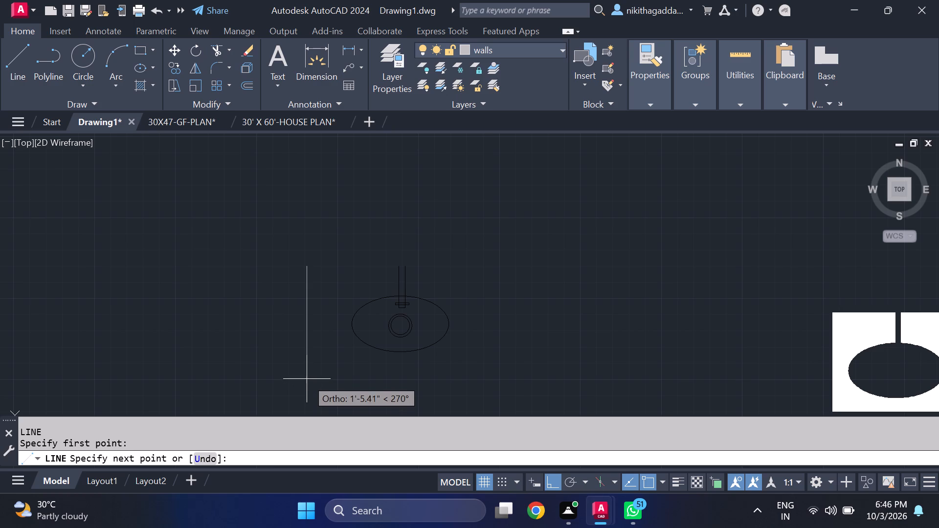
{"action": "left_click", "coordinate": [307, 378]}
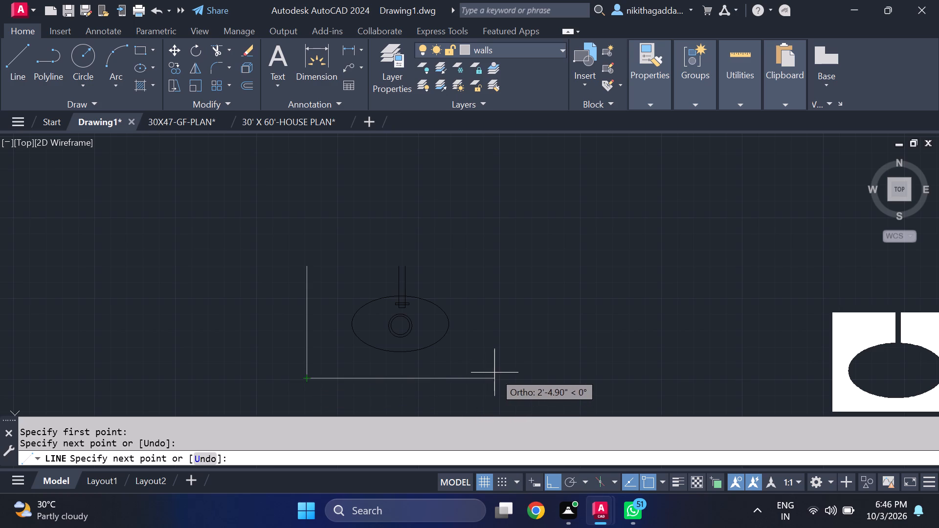
{"action": "left_click", "coordinate": [489, 366]}
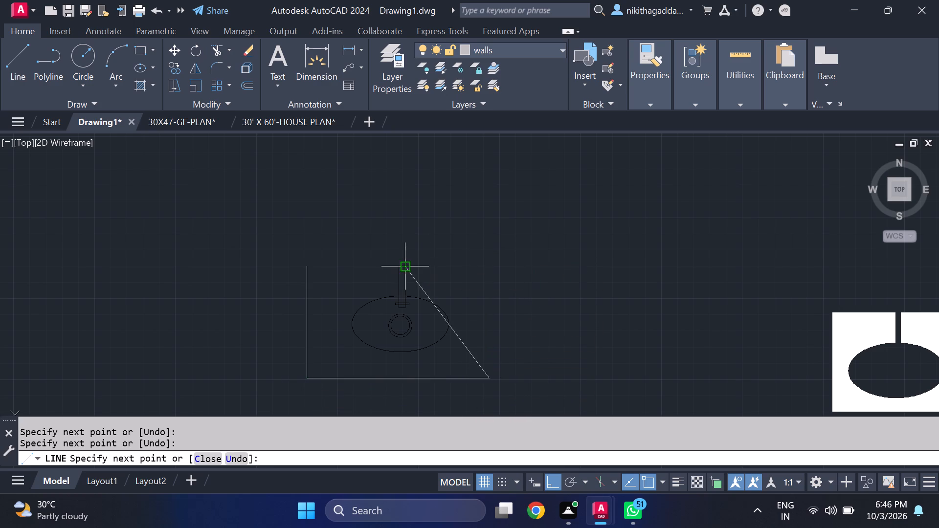
{"action": "left_click", "coordinate": [490, 265]}
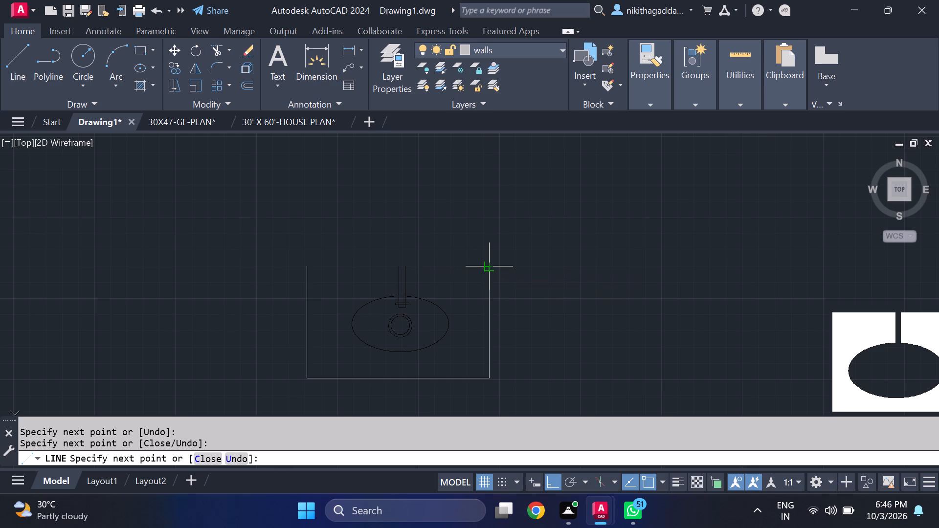
{"action": "left_click", "coordinate": [306, 267]}
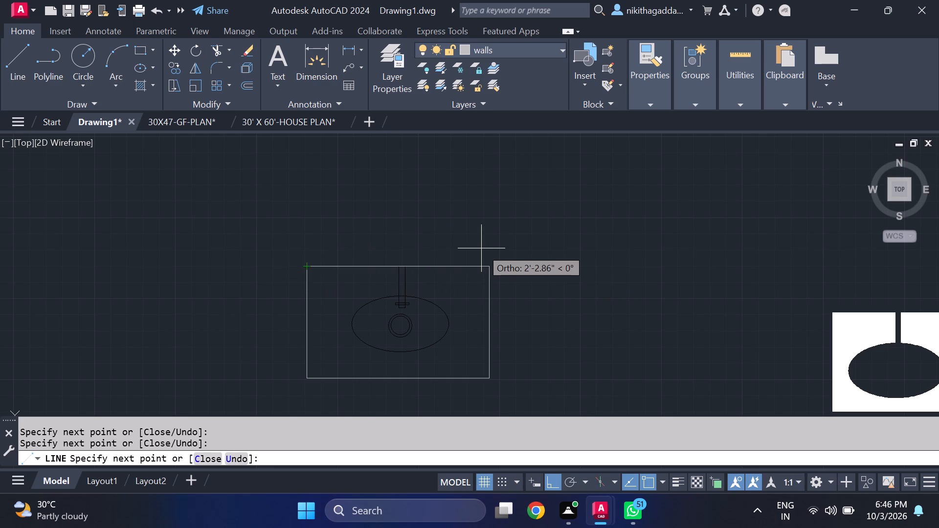
Move the left edge of the rectangle around the new wash basin slightly inward towards the bowl.
{"action": "key", "text": "Escape"}
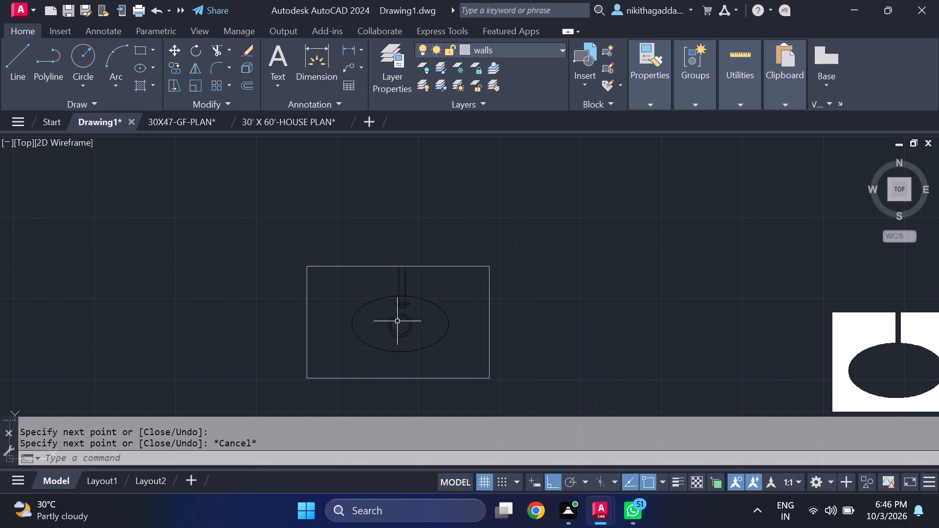
{"action": "scroll", "coordinate": [364, 339], "scroll_direction": "up", "scroll_amount": 2}
{"action": "scroll", "coordinate": [380, 328], "scroll_direction": "down", "scroll_amount": 4}
{"action": "scroll", "coordinate": [387, 324], "scroll_direction": "up", "scroll_amount": 2}
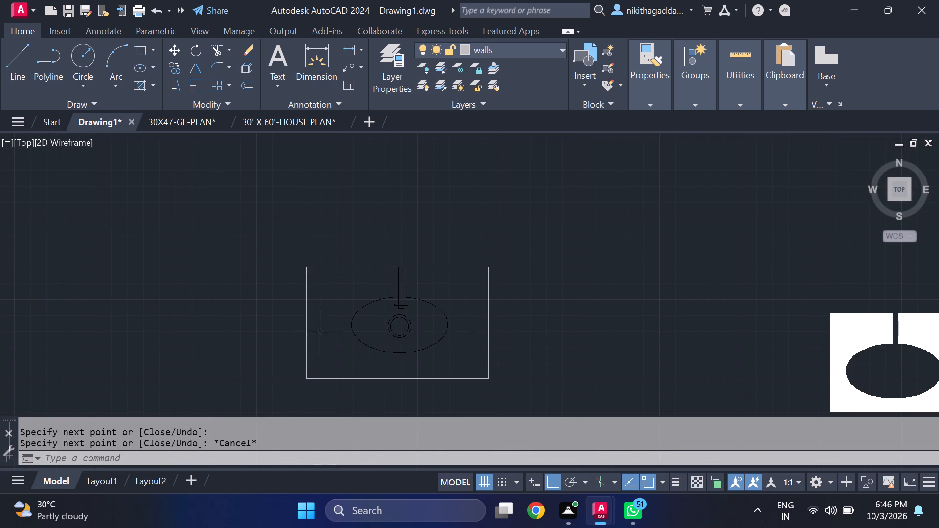
{"action": "left_click", "coordinate": [307, 309]}
{"action": "key", "text": "m"}
{"action": "key", "text": "Return"}
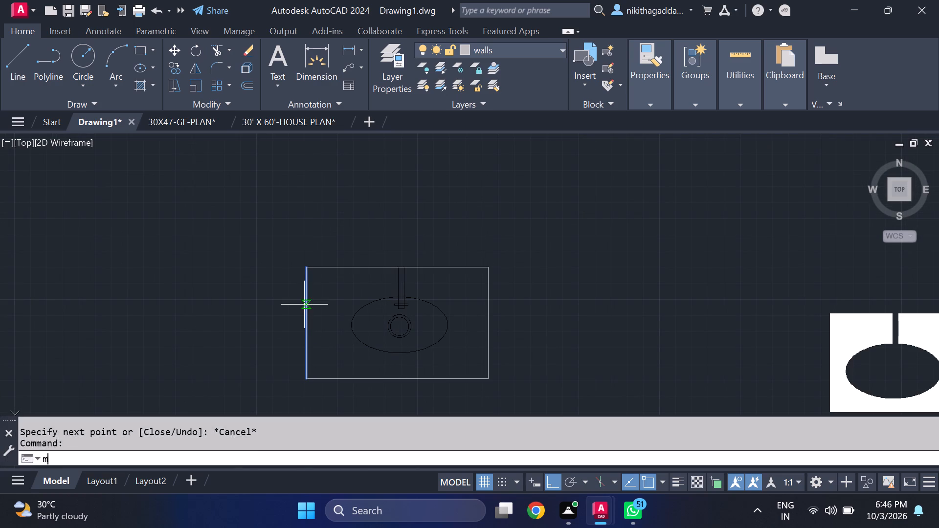
{"action": "left_click", "coordinate": [308, 377]}
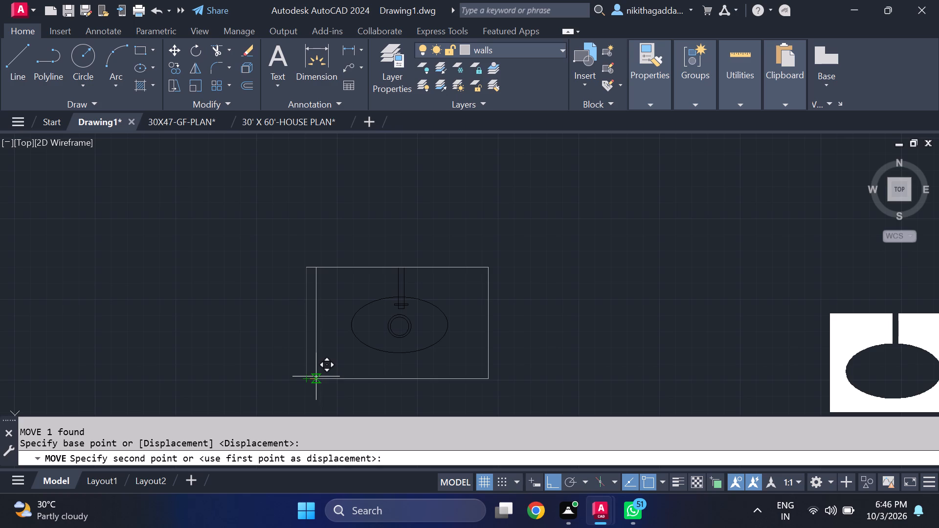
{"action": "left_click", "coordinate": [316, 376]}
Trim the upper and lower edge ends that overhang the basin rectangle's moved left edge.
{"action": "type", "text": "tr"}
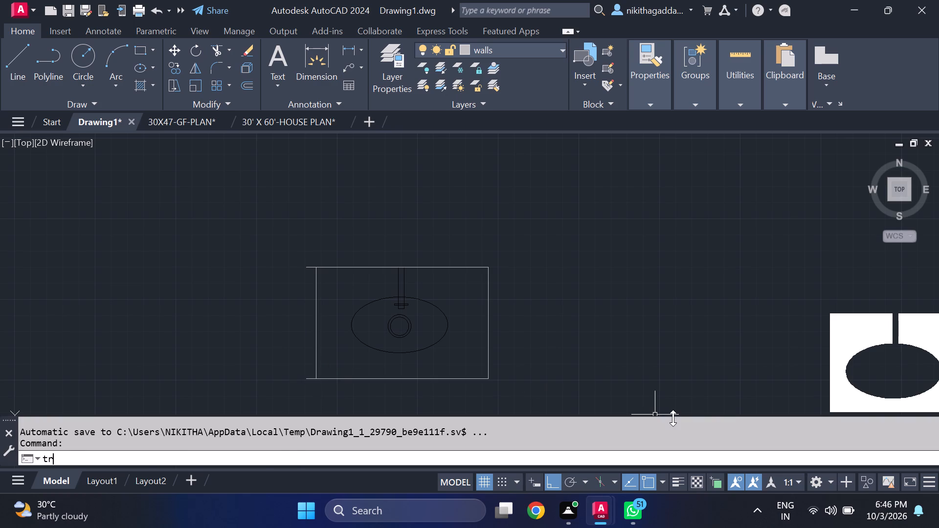
{"action": "key", "text": "Return"}
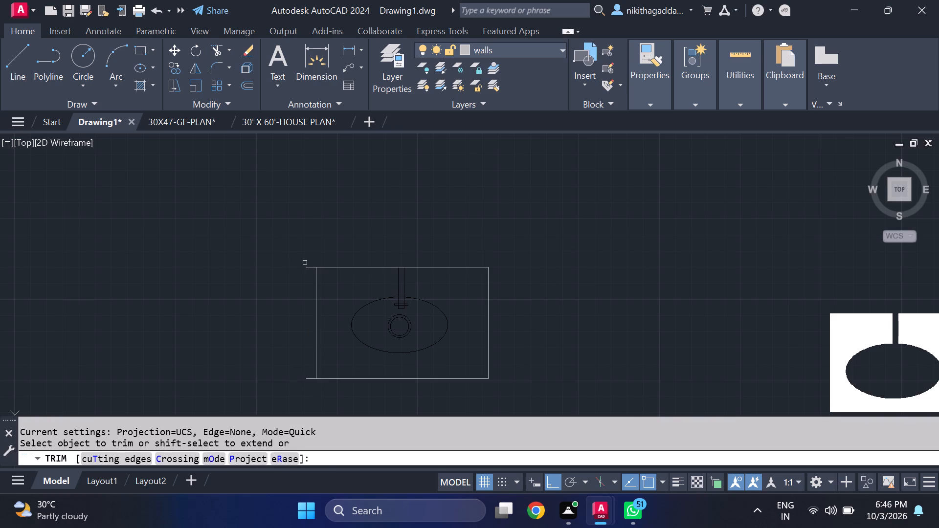
{"action": "left_click", "coordinate": [307, 266]}
{"action": "left_click", "coordinate": [308, 379]}
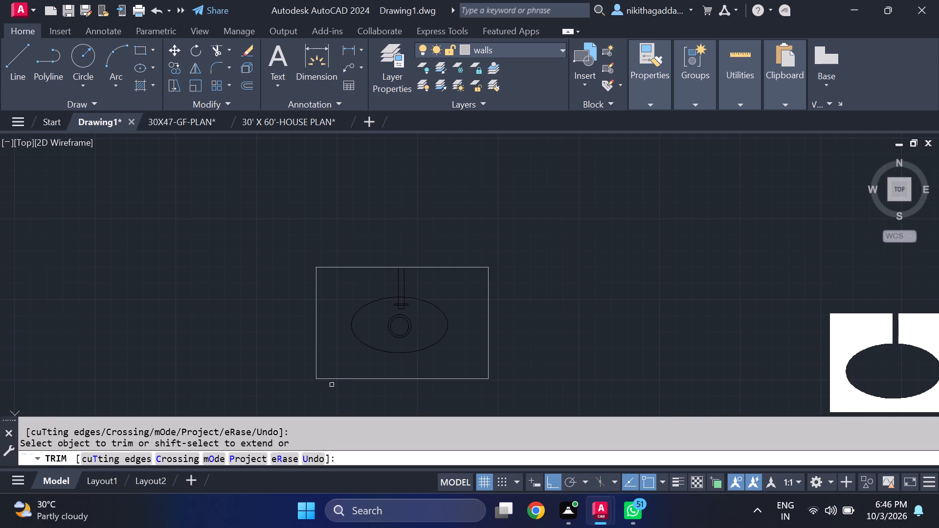
{"action": "key", "text": "Escape"}
Hatch the area between the basin rectangle and the bowl with a solid fill in colour 99,100,102.
{"action": "type", "text": "hatch"}
{"action": "key", "text": "Return"}
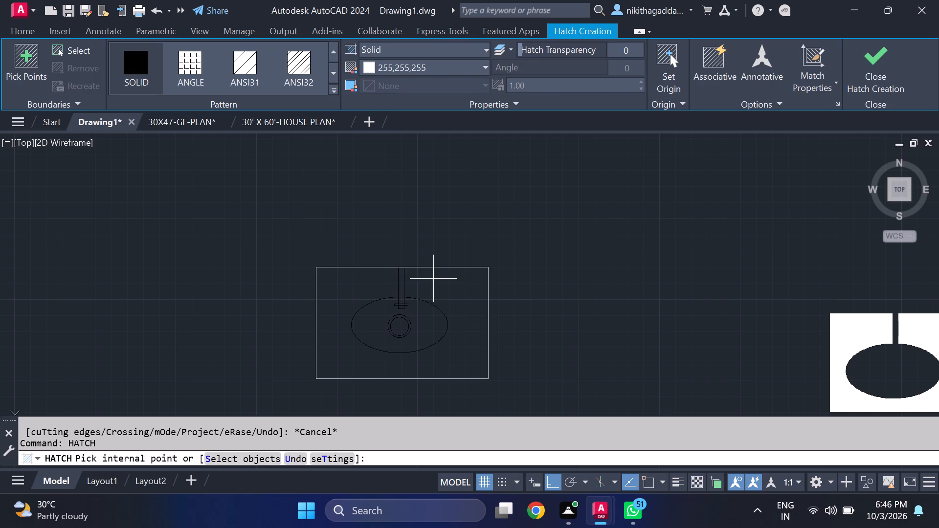
{"action": "left_click", "coordinate": [481, 68]}
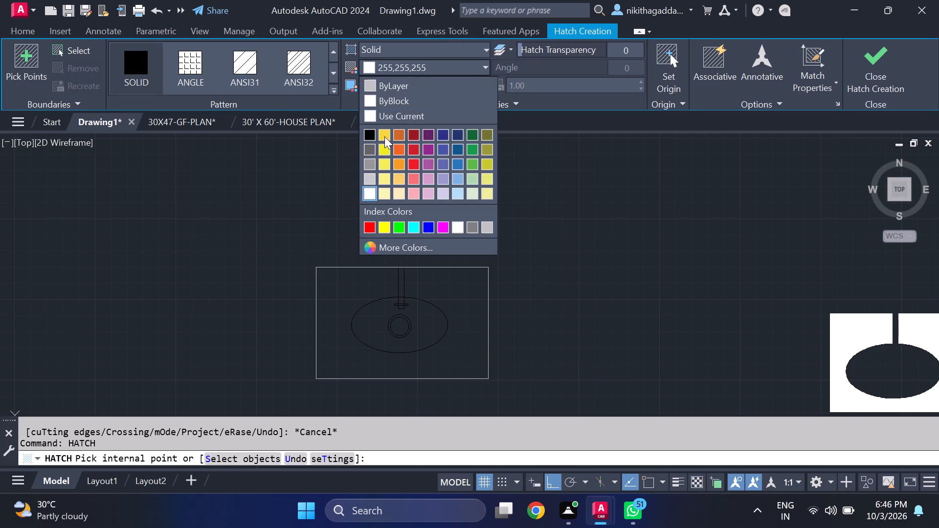
{"action": "left_click", "coordinate": [367, 151]}
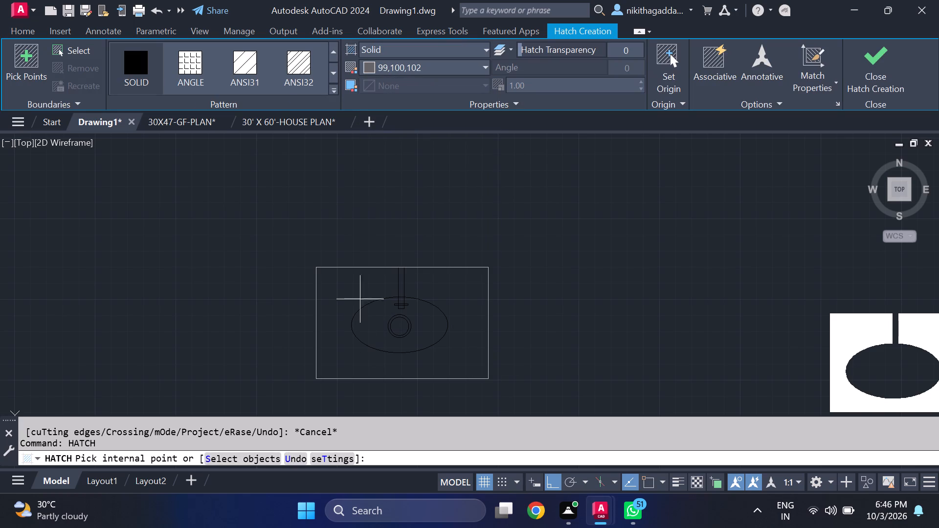
{"action": "left_click", "coordinate": [354, 293]}
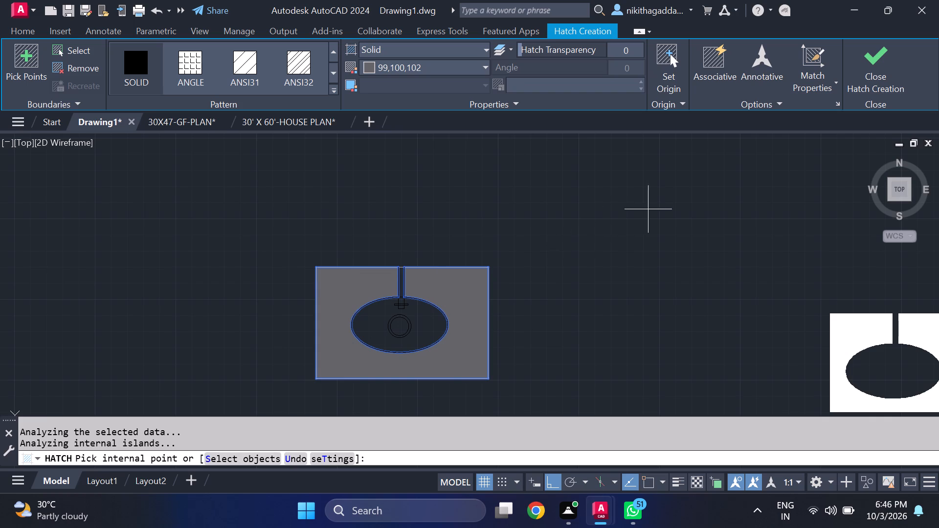
{"action": "left_click", "coordinate": [889, 72]}
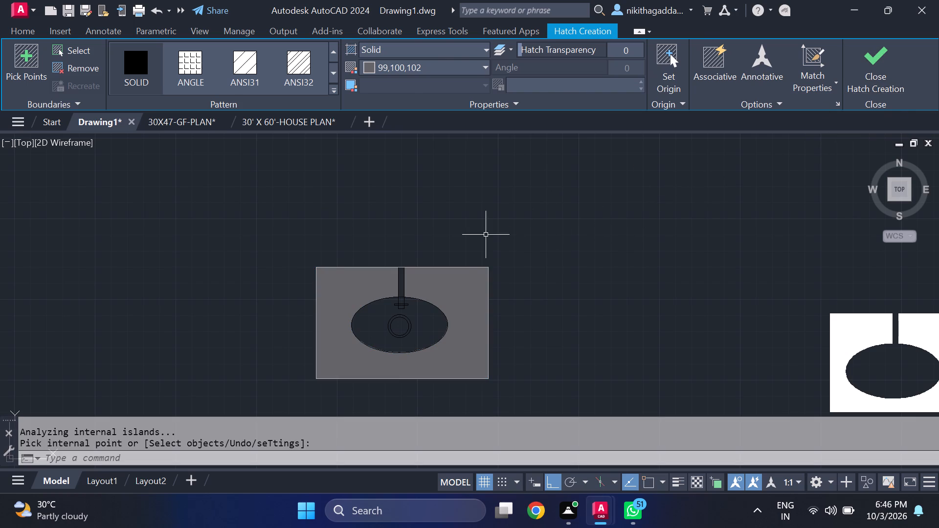
Erase the older white-filled wash basin beside the newly hatched one.
{"action": "scroll", "coordinate": [395, 334], "scroll_direction": "up", "scroll_amount": 4}
{"action": "scroll", "coordinate": [396, 343], "scroll_direction": "down", "scroll_amount": 5}
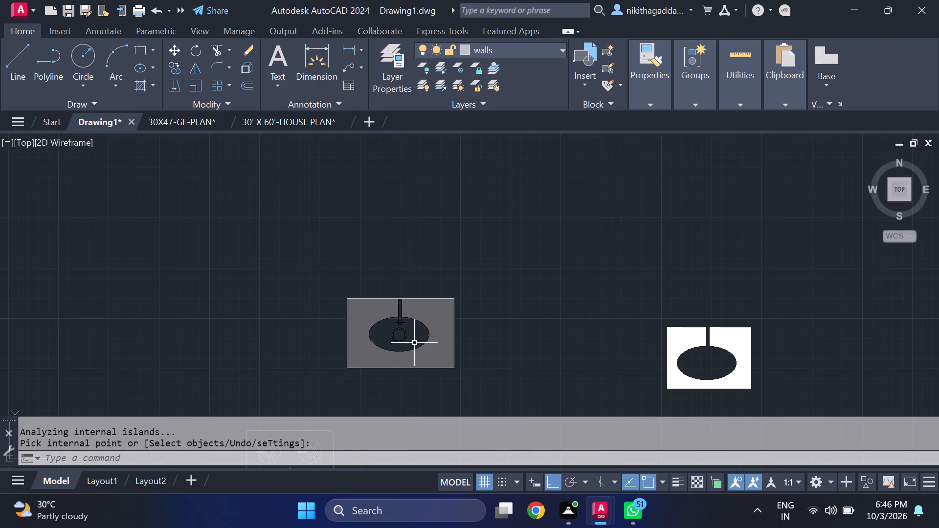
{"action": "scroll", "coordinate": [419, 348], "scroll_direction": "down", "scroll_amount": 3}
{"action": "scroll", "coordinate": [447, 366], "scroll_direction": "up", "scroll_amount": 2}
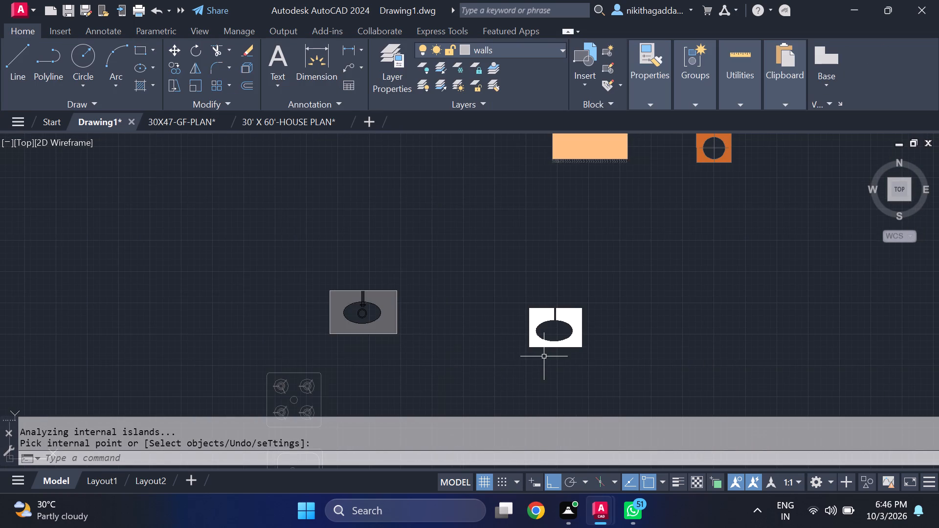
{"action": "middle_click_drag", "start_coordinate": [544, 355], "coordinate": [538, 297]}
{"action": "left_click", "coordinate": [611, 187]}
{"action": "left_click", "coordinate": [463, 348]}
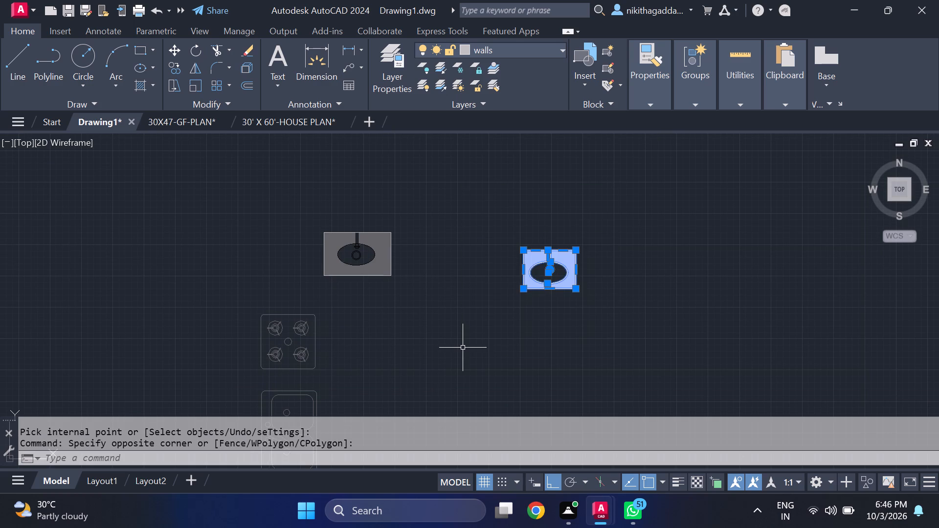
{"action": "key", "text": "Delete"}
Mirror the bed with its side tables about a vertical line on its foot side, keeping the original.
{"action": "scroll", "coordinate": [482, 319], "scroll_direction": "down", "scroll_amount": 3}
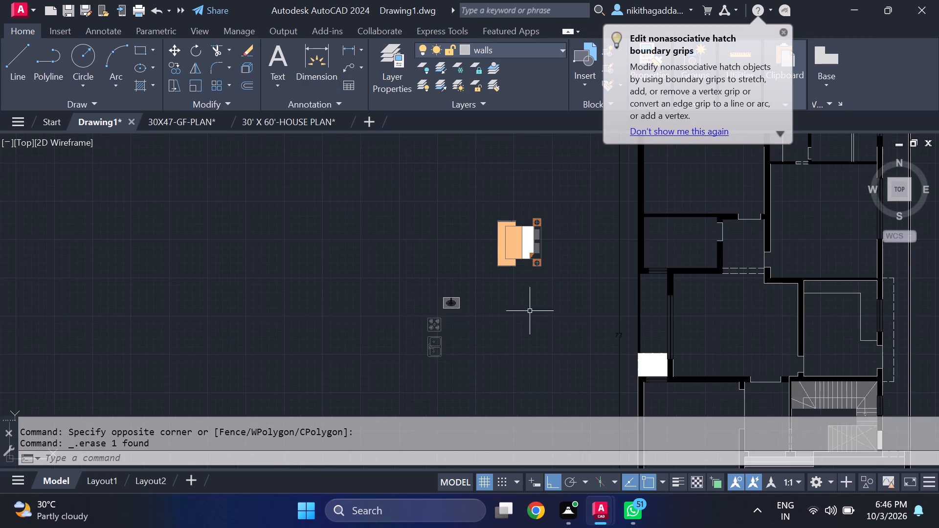
{"action": "scroll", "coordinate": [543, 308], "scroll_direction": "up", "scroll_amount": 2}
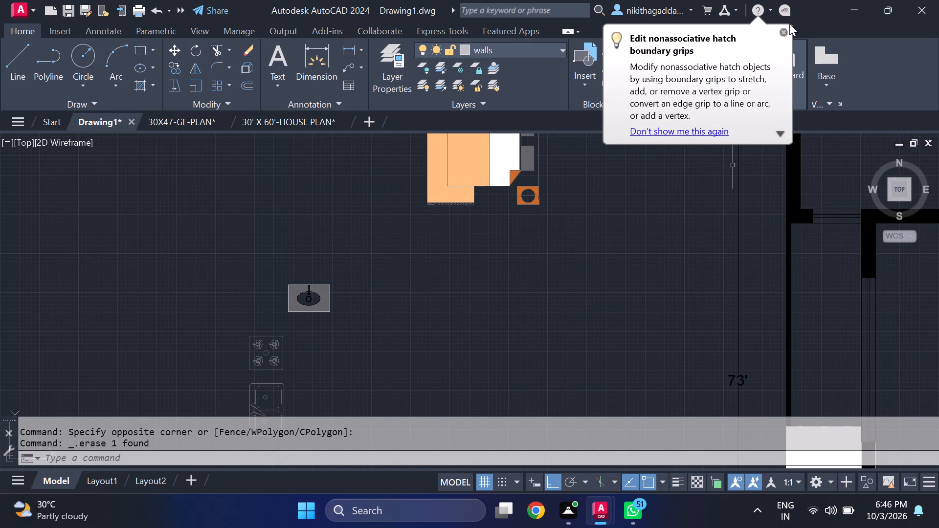
{"action": "left_click", "coordinate": [783, 30]}
{"action": "scroll", "coordinate": [466, 273], "scroll_direction": "down", "scroll_amount": 3}
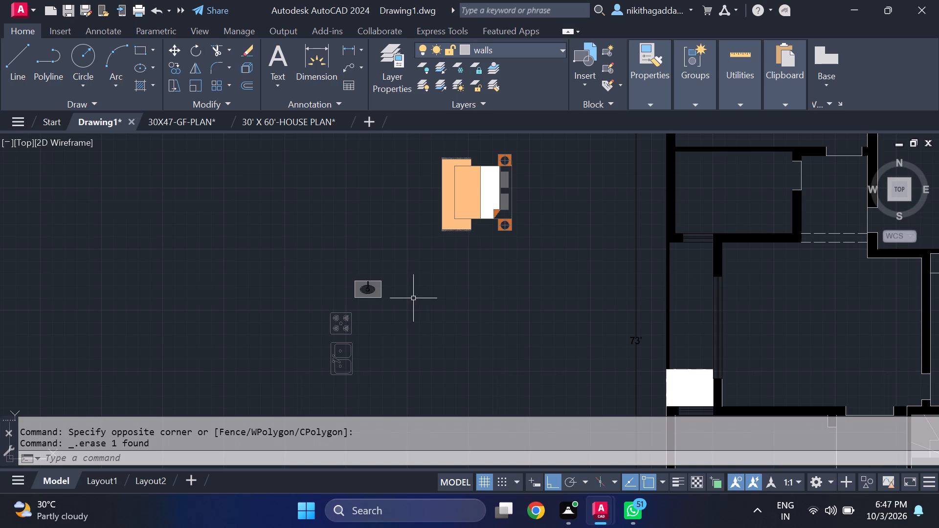
{"action": "scroll", "coordinate": [333, 316], "scroll_direction": "up", "scroll_amount": 1}
{"action": "scroll", "coordinate": [333, 316], "scroll_direction": "down", "scroll_amount": 2}
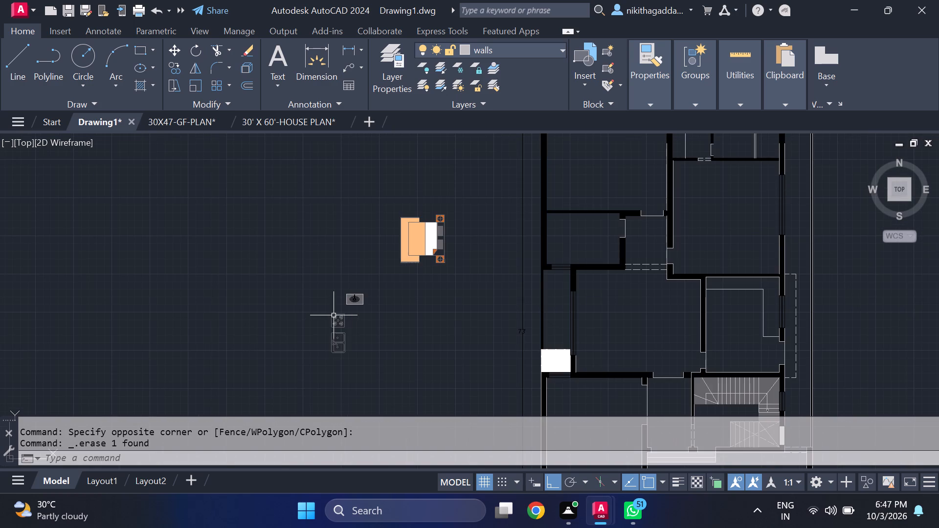
{"action": "middle_click_drag", "start_coordinate": [414, 247], "coordinate": [414, 284]}
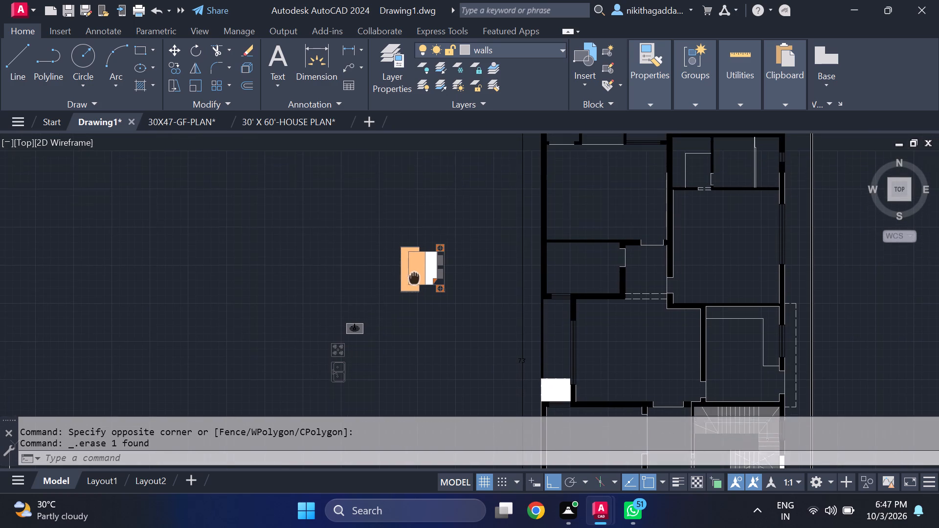
{"action": "middle_click_drag", "start_coordinate": [414, 284], "coordinate": [414, 289]}
{"action": "scroll", "coordinate": [424, 272], "scroll_direction": "up", "scroll_amount": 2}
{"action": "left_click", "coordinate": [505, 210]}
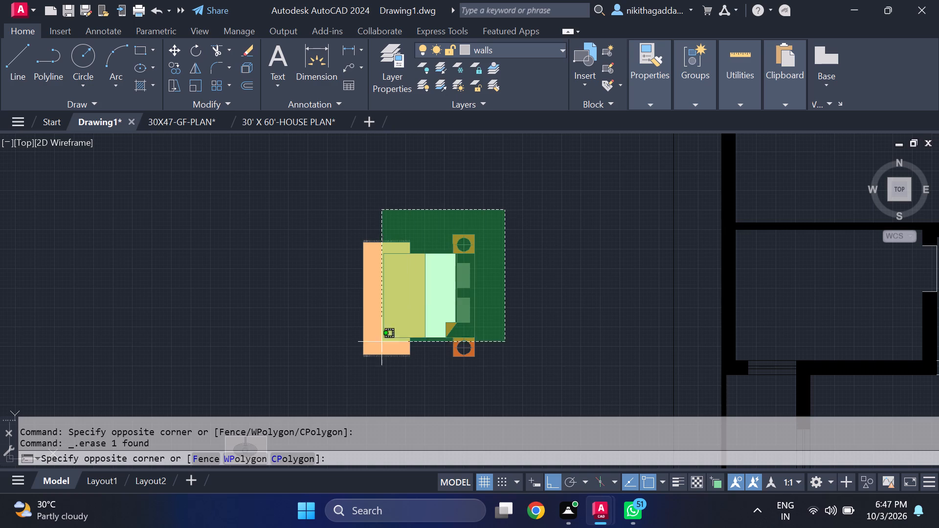
{"action": "left_click", "coordinate": [328, 375]}
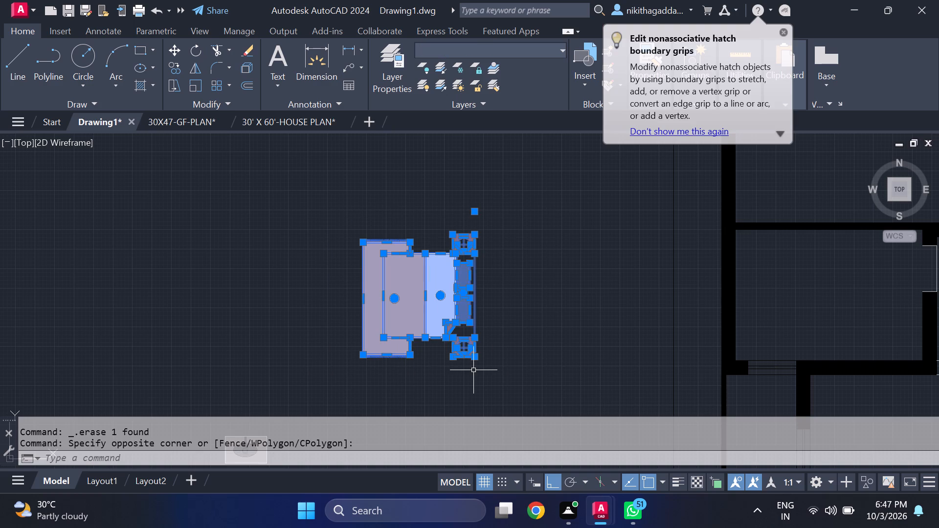
{"action": "type", "text": "mi"}
{"action": "key", "text": "Return"}
{"action": "left_click", "coordinate": [306, 228]}
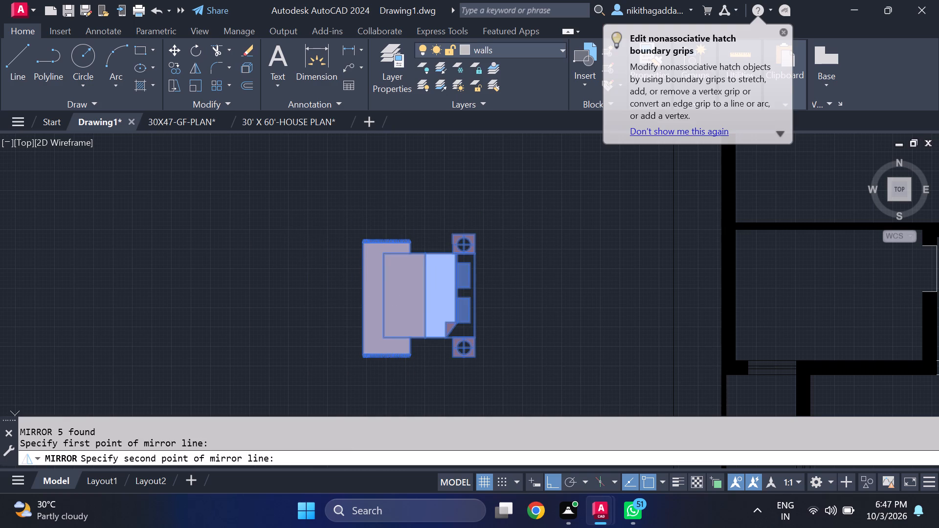
{"action": "left_click", "coordinate": [307, 387]}
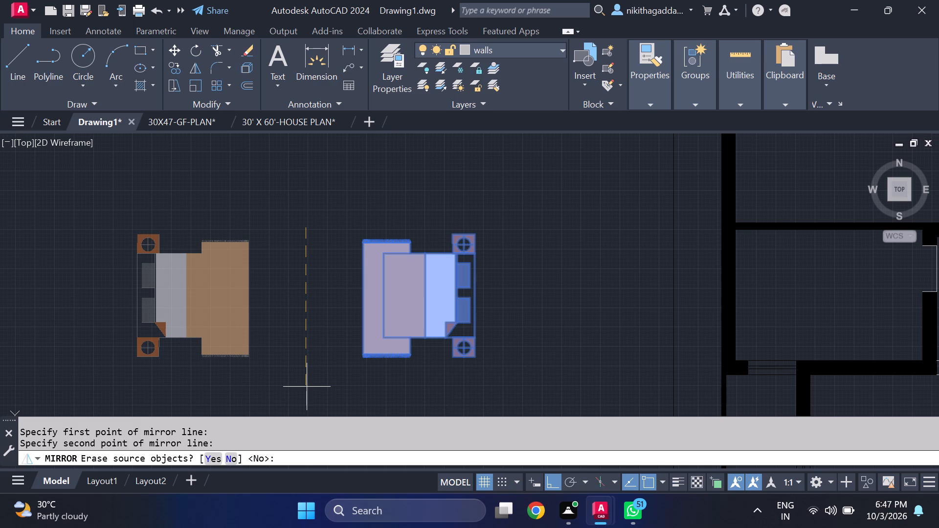
{"action": "type", "text": "no"}
{"action": "key", "text": "Return"}
Move the mirrored bed into the plan's upper-left bedroom, with the middle of its headboard against the left outer wall.
{"action": "scroll", "coordinate": [301, 372], "scroll_direction": "down", "scroll_amount": 4}
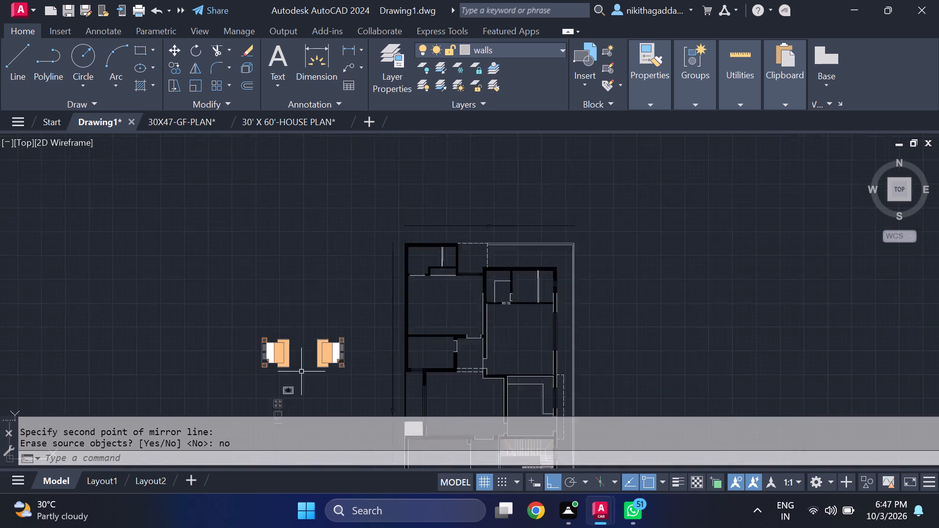
{"action": "middle_click_drag", "start_coordinate": [309, 386], "coordinate": [315, 339]}
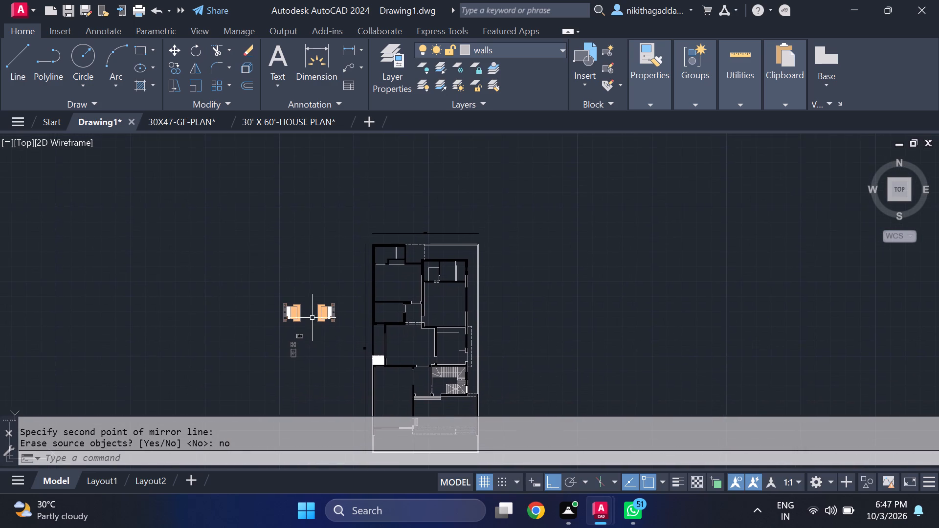
{"action": "scroll", "coordinate": [311, 315], "scroll_direction": "up", "scroll_amount": 2}
{"action": "left_click", "coordinate": [287, 267]}
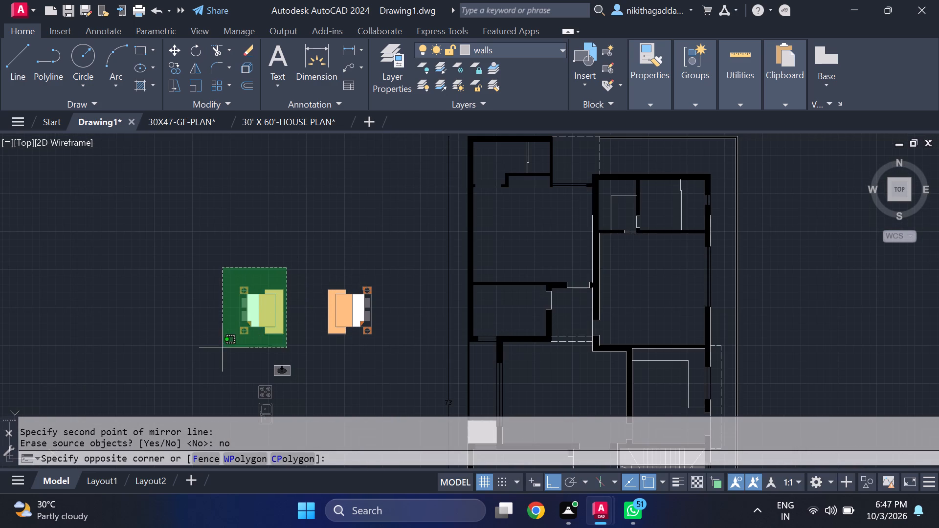
{"action": "left_click", "coordinate": [222, 350]}
{"action": "key", "text": "m"}
{"action": "key", "text": "Return"}
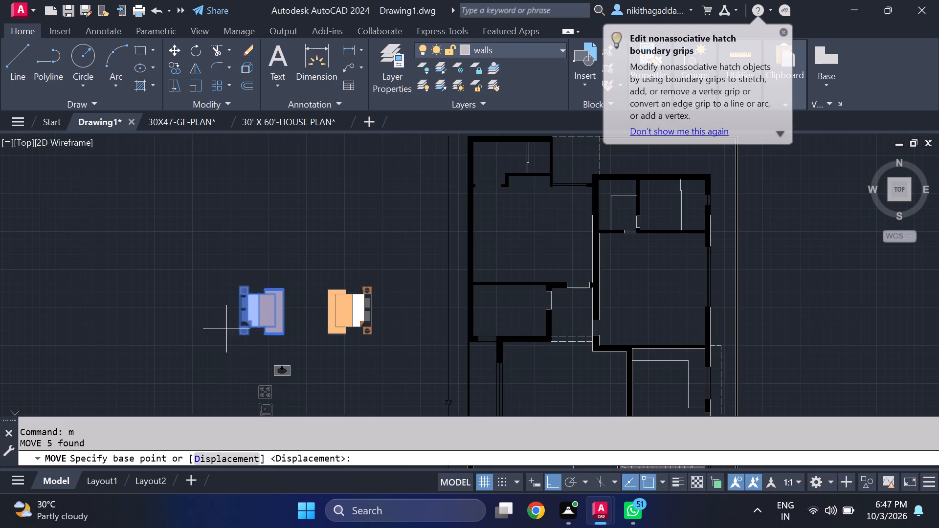
{"action": "scroll", "coordinate": [226, 328], "scroll_direction": "up", "scroll_amount": 2}
{"action": "left_click", "coordinate": [255, 288]}
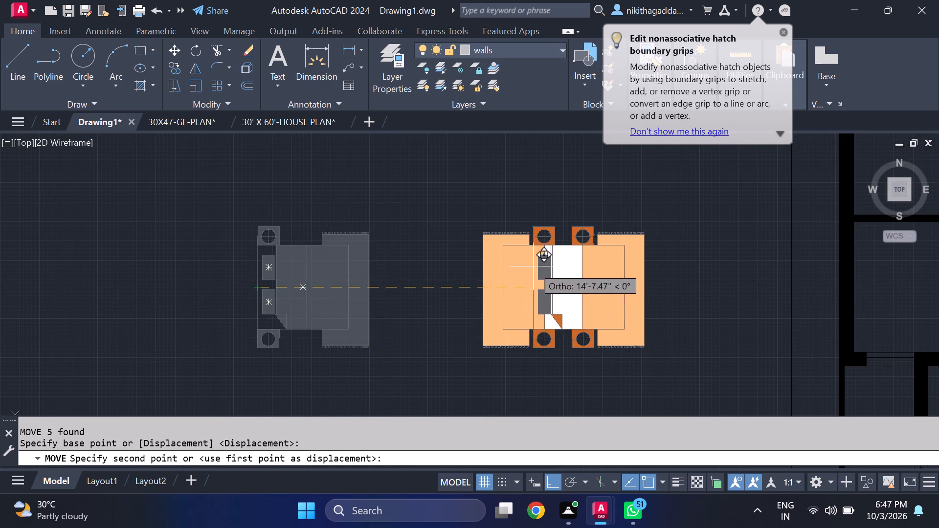
{"action": "scroll", "coordinate": [533, 266], "scroll_direction": "down", "scroll_amount": 3}
{"action": "key", "text": "F8"}
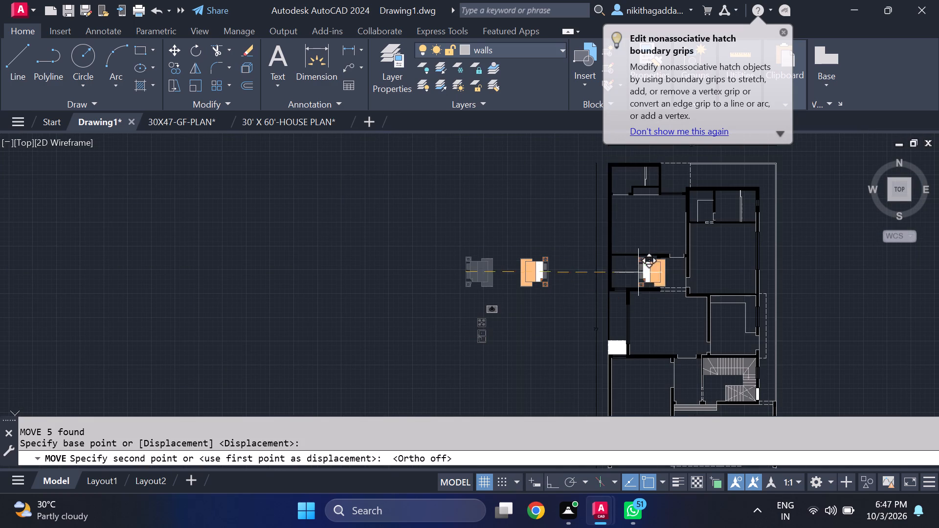
{"action": "scroll", "coordinate": [639, 230], "scroll_direction": "up", "scroll_amount": 2}
{"action": "scroll", "coordinate": [595, 218], "scroll_direction": "up", "scroll_amount": 2}
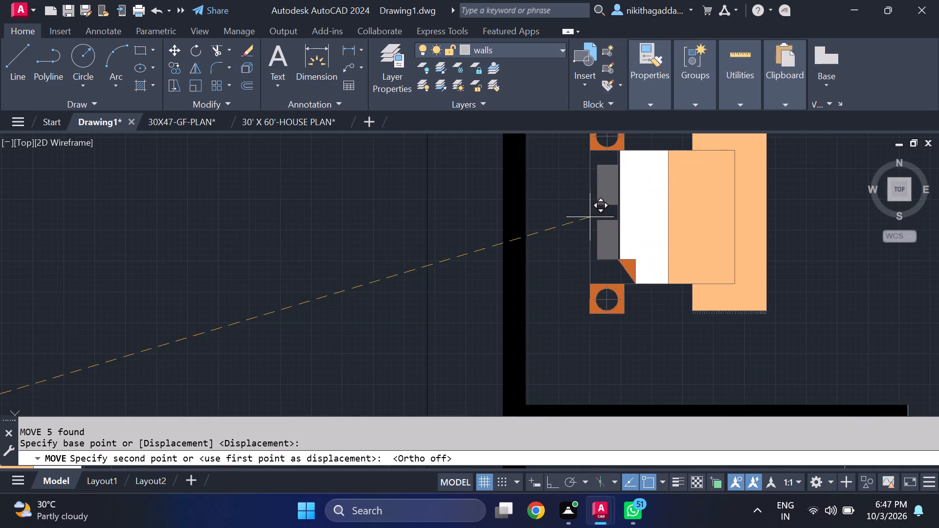
{"action": "scroll", "coordinate": [544, 227], "scroll_direction": "down", "scroll_amount": 2}
{"action": "scroll", "coordinate": [543, 222], "scroll_direction": "up", "scroll_amount": 3}
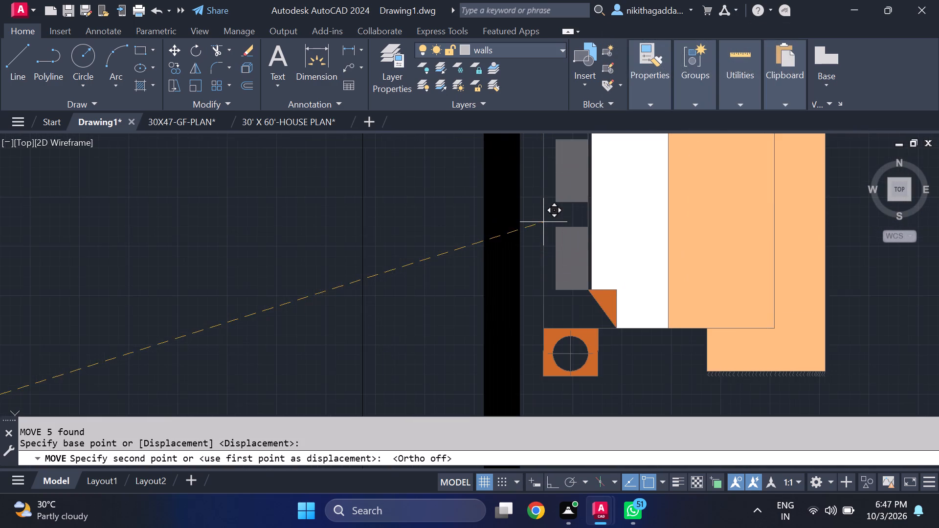
{"action": "left_click", "coordinate": [533, 228]}
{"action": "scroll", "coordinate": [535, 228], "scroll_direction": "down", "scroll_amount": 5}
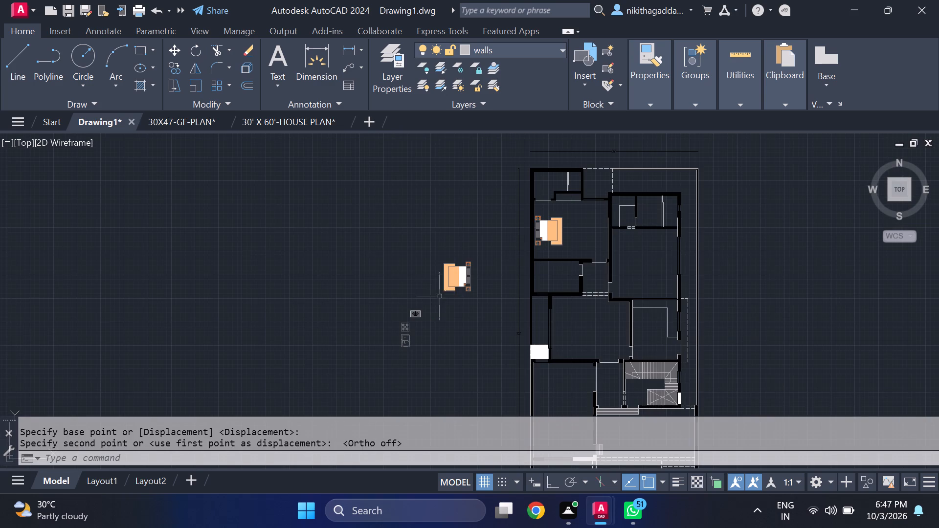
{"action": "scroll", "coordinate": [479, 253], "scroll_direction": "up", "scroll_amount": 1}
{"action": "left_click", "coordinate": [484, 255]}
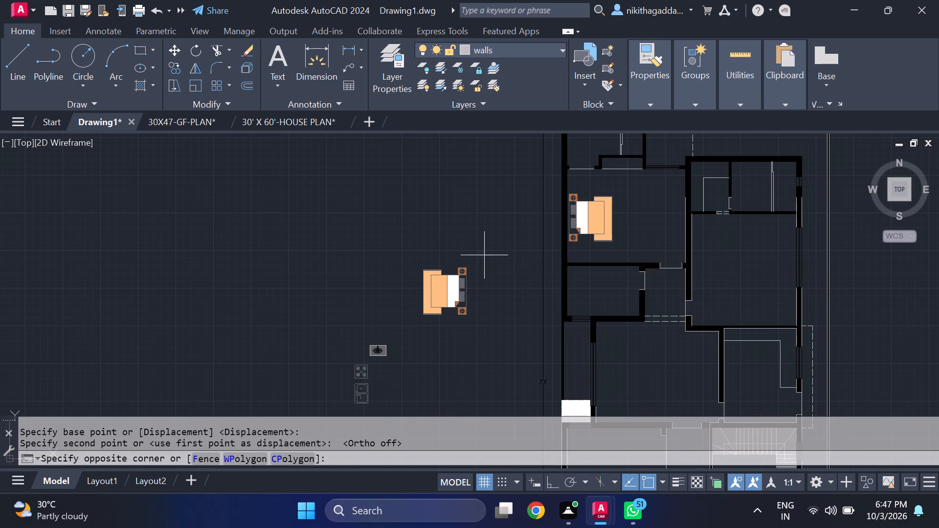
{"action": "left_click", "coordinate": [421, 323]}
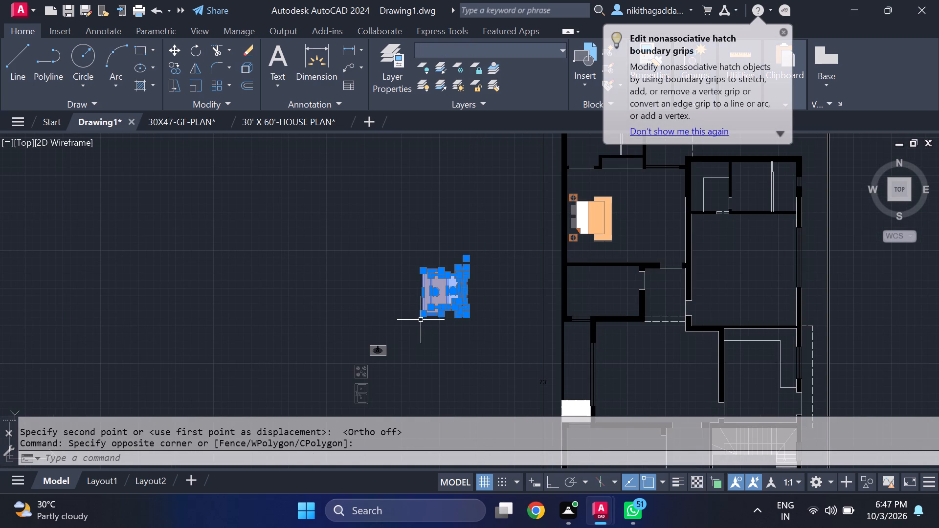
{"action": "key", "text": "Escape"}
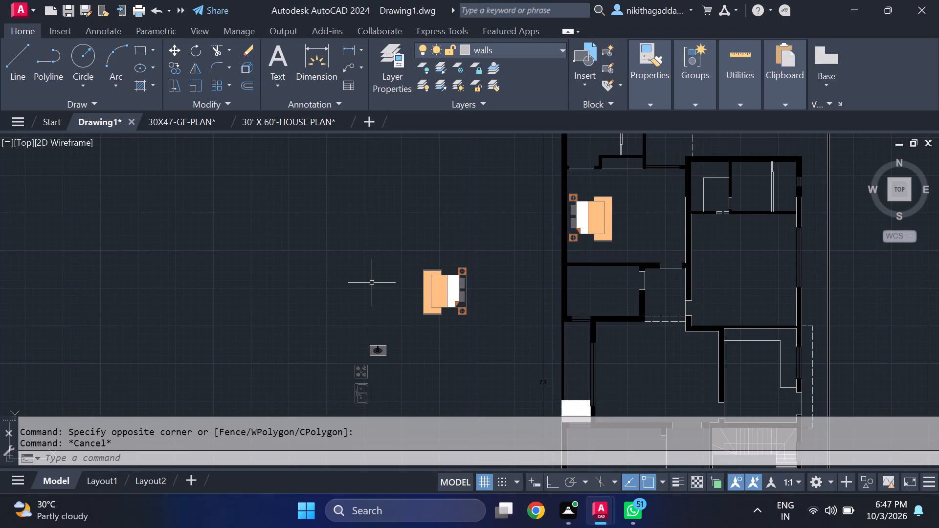
Mirror the bed outside the plan about a vertical line on its foot side, erasing the source objects.
{"action": "type", "text": "mi"}
{"action": "key", "text": "Return"}
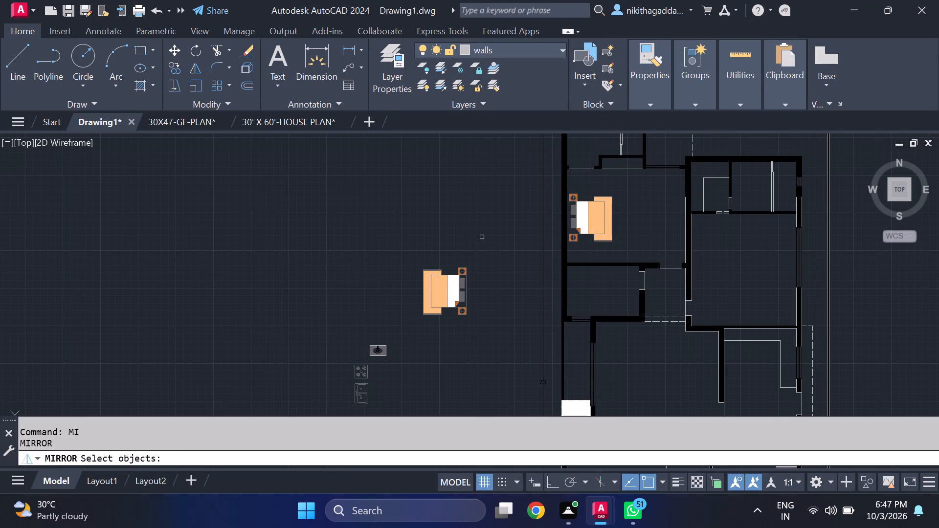
{"action": "left_click", "coordinate": [487, 237]}
{"action": "left_click", "coordinate": [394, 331]}
{"action": "key", "text": "Return"}
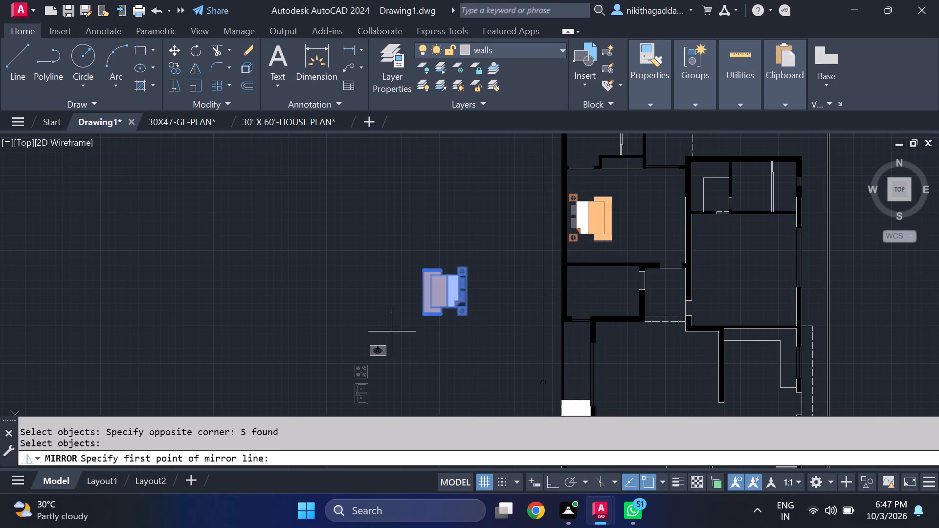
{"action": "left_click", "coordinate": [407, 234]}
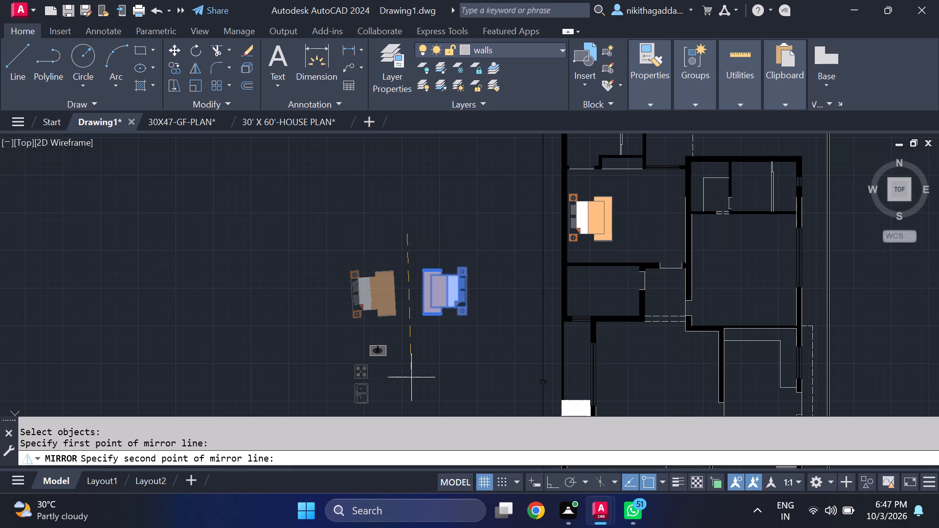
{"action": "key", "text": "F8"}
{"action": "left_click", "coordinate": [412, 377]}
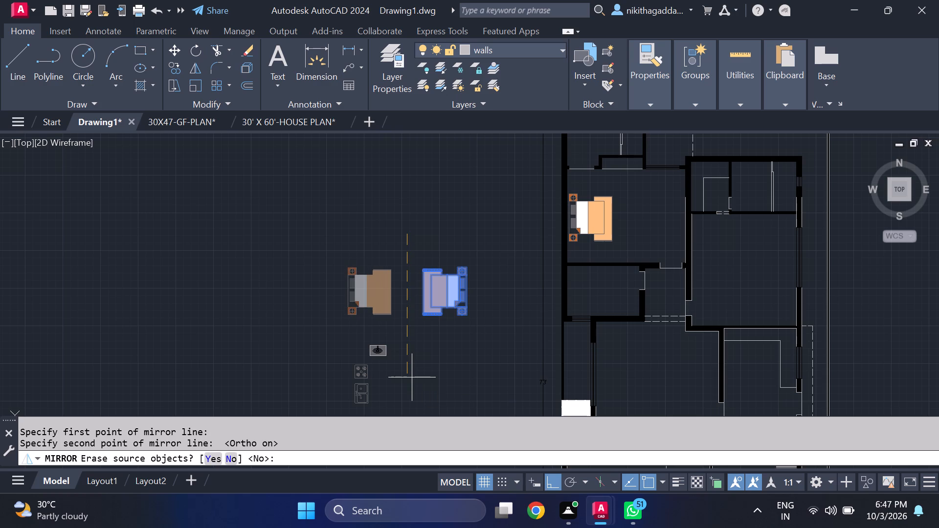
{"action": "type", "text": "yes"}
{"action": "key", "text": "Return"}
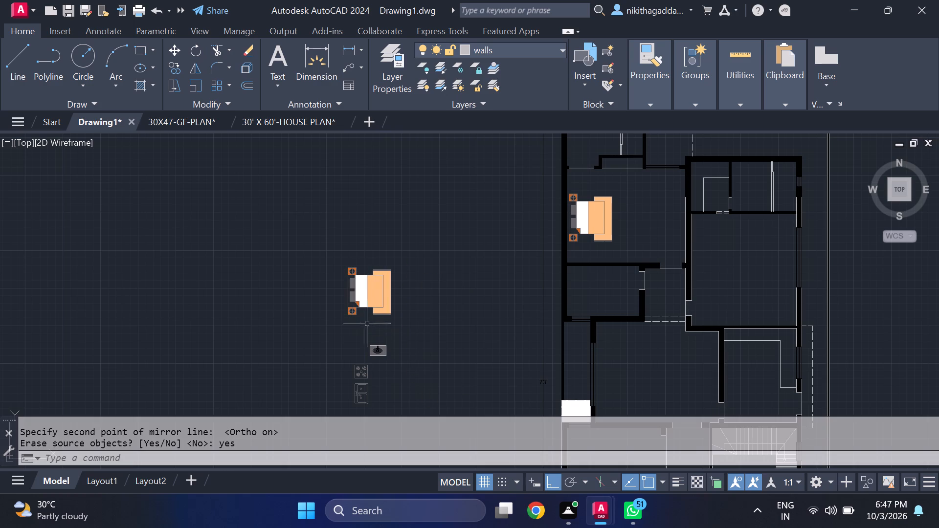
Move the mirrored bed into the plan's upper-right bedroom, with the middle of its headboard against that room's left wall.
{"action": "left_click", "coordinate": [413, 245]}
{"action": "left_click", "coordinate": [301, 329]}
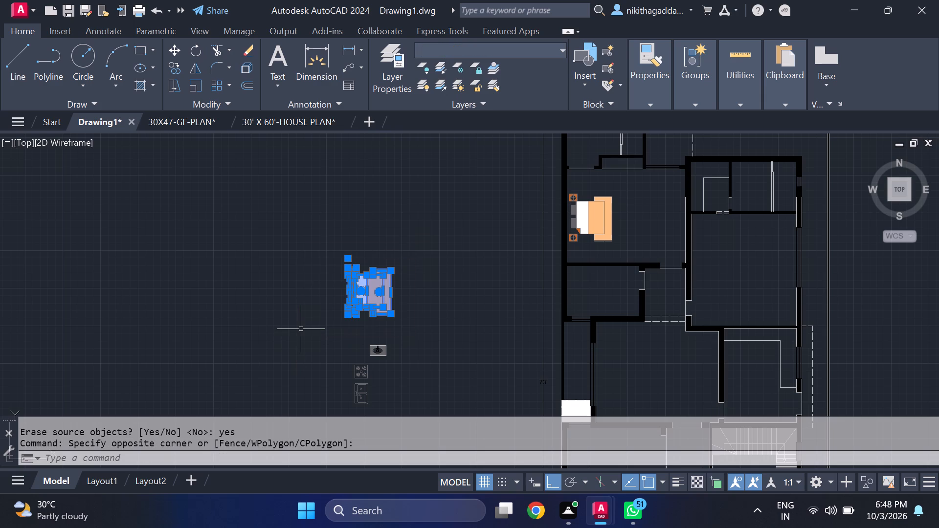
{"action": "key", "text": "m"}
{"action": "key", "text": "Return"}
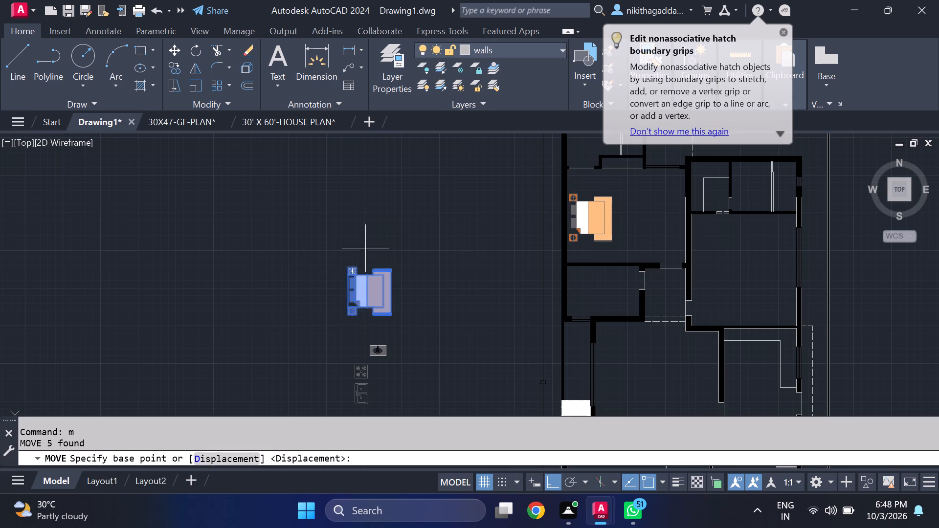
{"action": "left_click", "coordinate": [344, 290]}
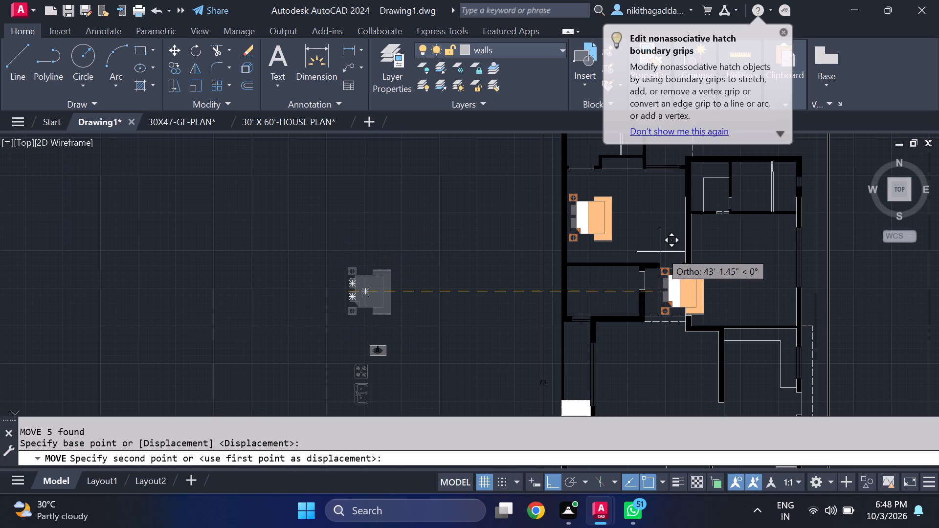
{"action": "key", "text": "F8"}
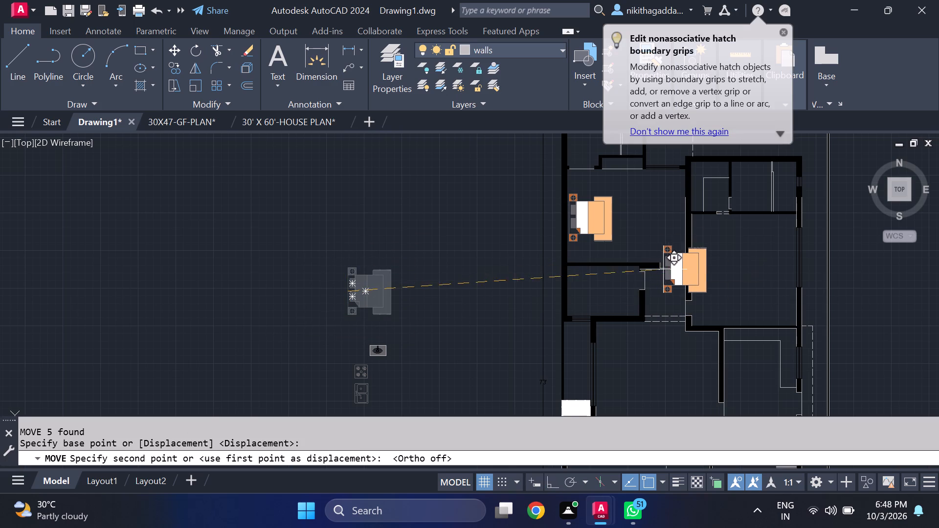
{"action": "scroll", "coordinate": [700, 259], "scroll_direction": "up", "scroll_amount": 2}
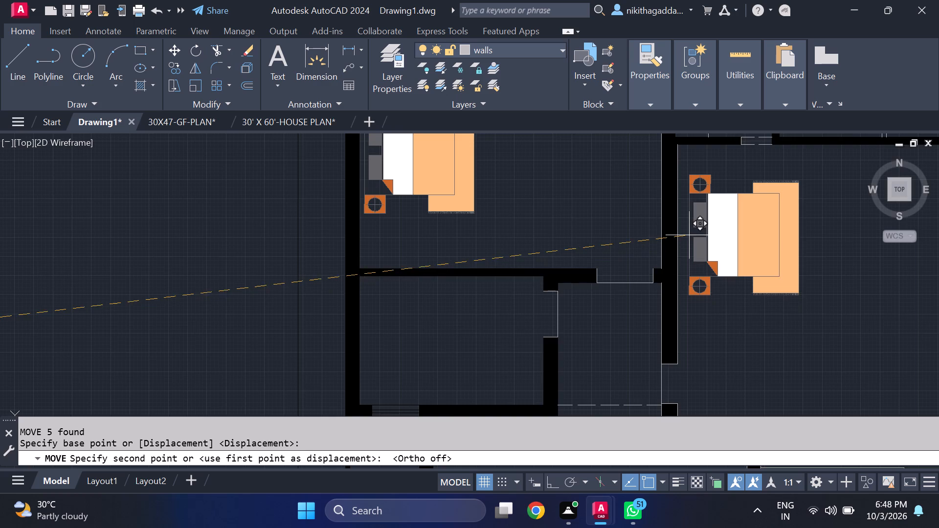
{"action": "scroll", "coordinate": [689, 235], "scroll_direction": "up", "scroll_amount": 2}
{"action": "left_click", "coordinate": [675, 227]}
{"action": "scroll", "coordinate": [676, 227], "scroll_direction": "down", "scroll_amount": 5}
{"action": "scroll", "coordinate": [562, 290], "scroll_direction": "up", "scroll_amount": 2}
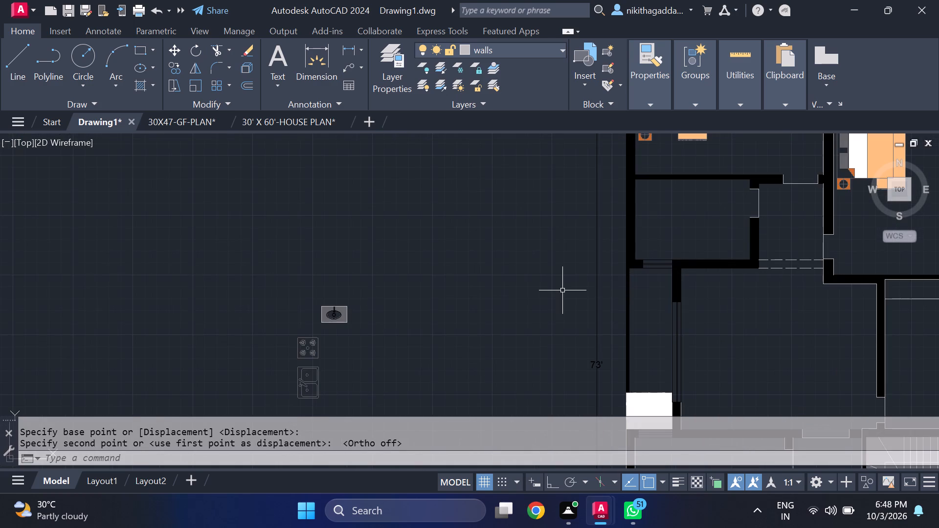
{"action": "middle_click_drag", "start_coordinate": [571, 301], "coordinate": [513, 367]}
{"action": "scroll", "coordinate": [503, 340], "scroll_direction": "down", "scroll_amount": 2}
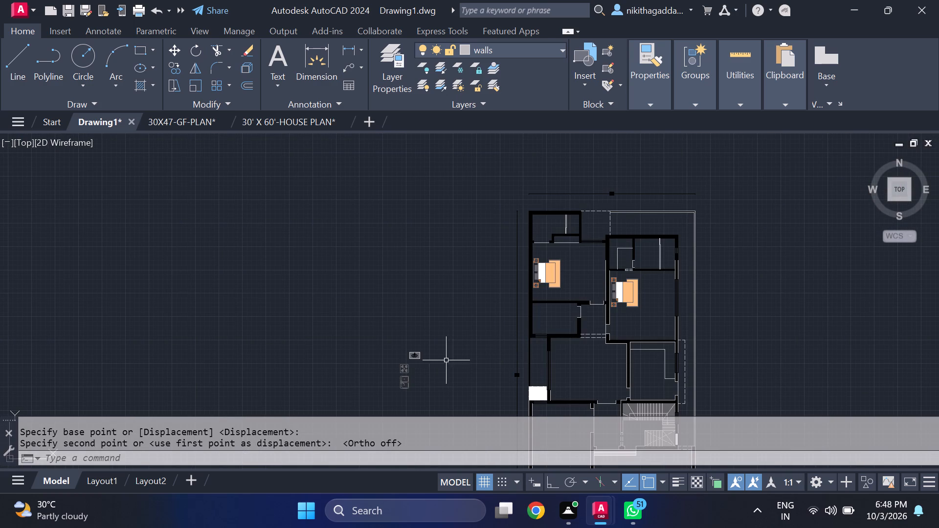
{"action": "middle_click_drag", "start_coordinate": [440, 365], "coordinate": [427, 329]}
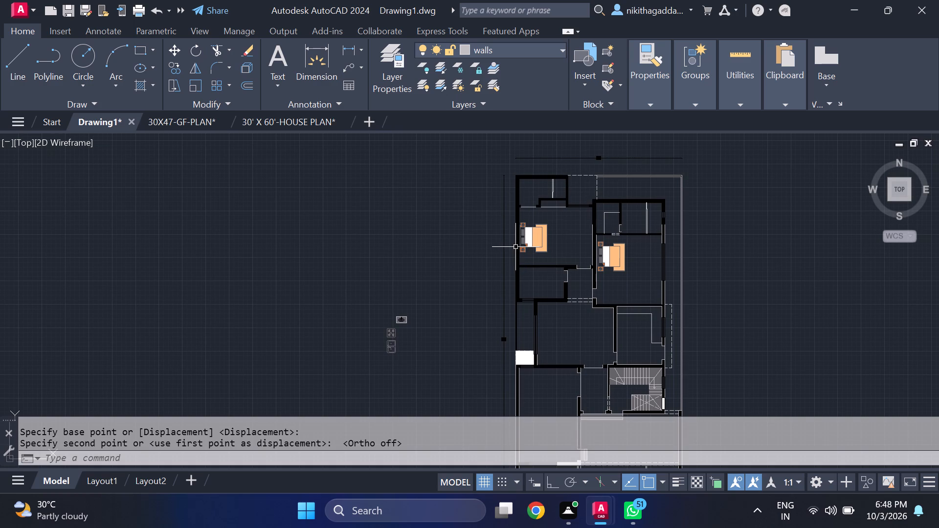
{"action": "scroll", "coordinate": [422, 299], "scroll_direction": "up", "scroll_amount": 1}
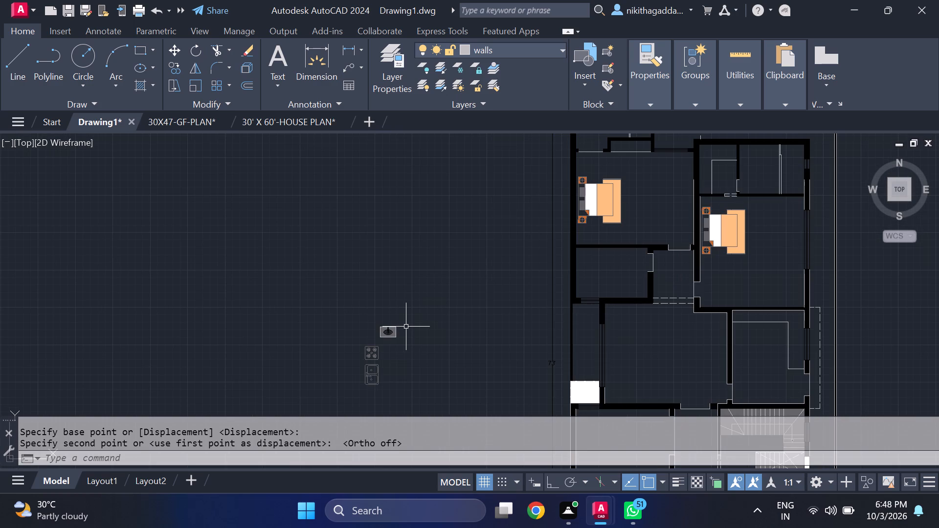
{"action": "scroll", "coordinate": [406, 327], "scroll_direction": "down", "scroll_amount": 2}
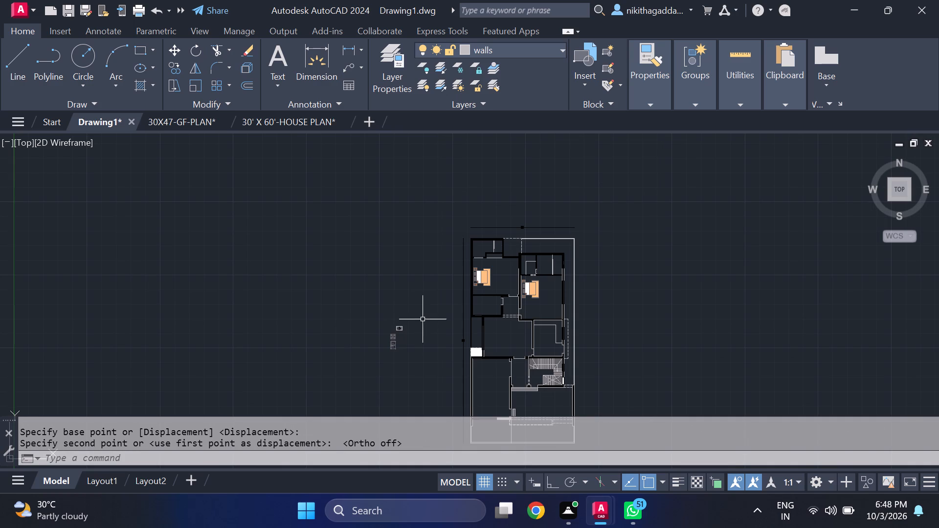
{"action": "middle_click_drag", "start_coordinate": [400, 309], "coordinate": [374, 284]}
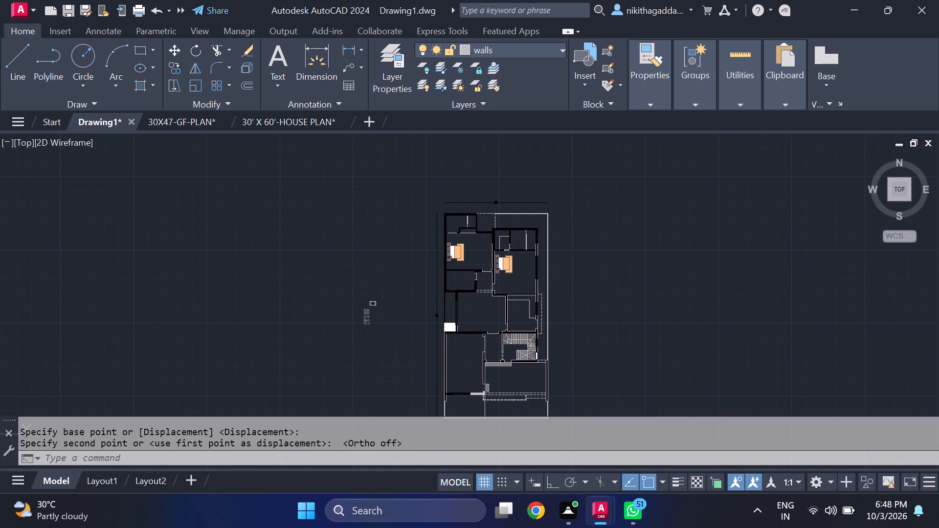
Move the four-burner stove by its centre onto the kitchen counter along the kitchen's upper wall.
{"action": "scroll", "coordinate": [368, 319], "scroll_direction": "up", "scroll_amount": 4}
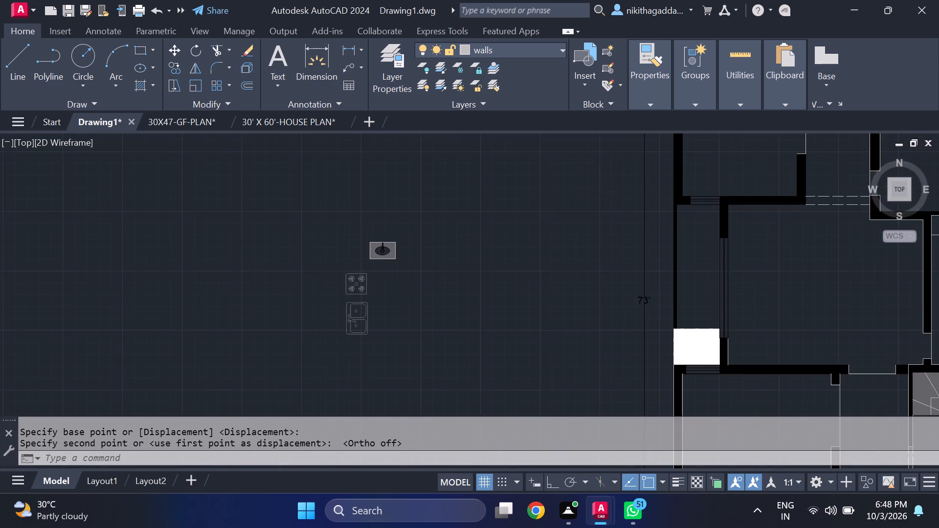
{"action": "left_click", "coordinate": [383, 239]}
{"action": "left_click", "coordinate": [300, 281]}
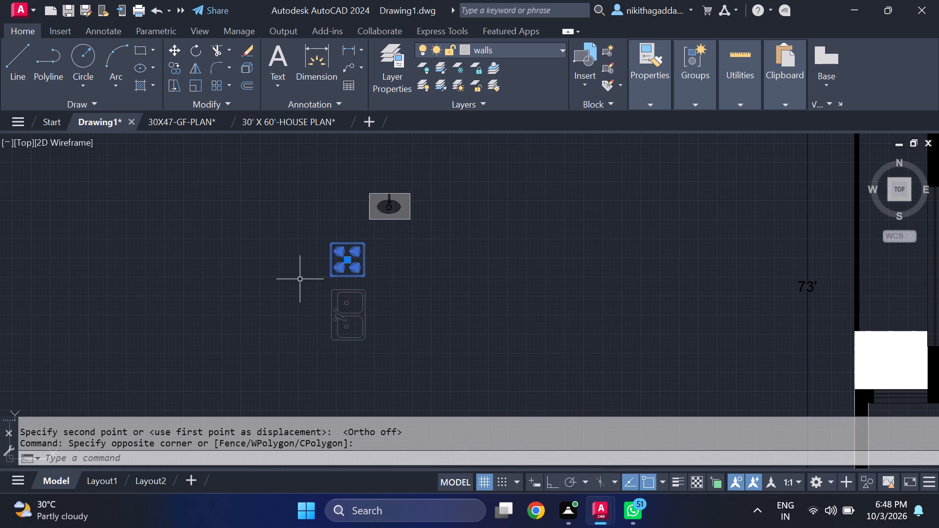
{"action": "key", "text": "m"}
{"action": "key", "text": "Return"}
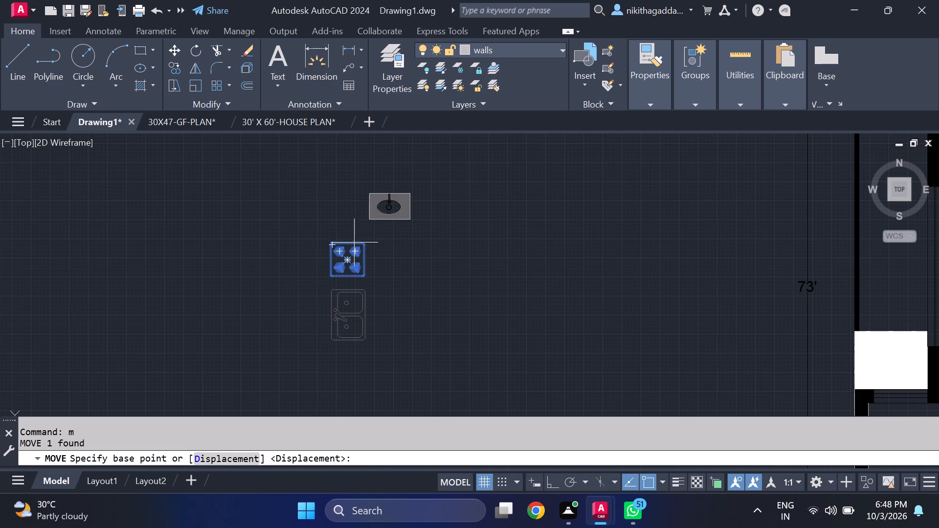
{"action": "left_click", "coordinate": [349, 259]}
{"action": "scroll", "coordinate": [744, 191], "scroll_direction": "down", "scroll_amount": 4}
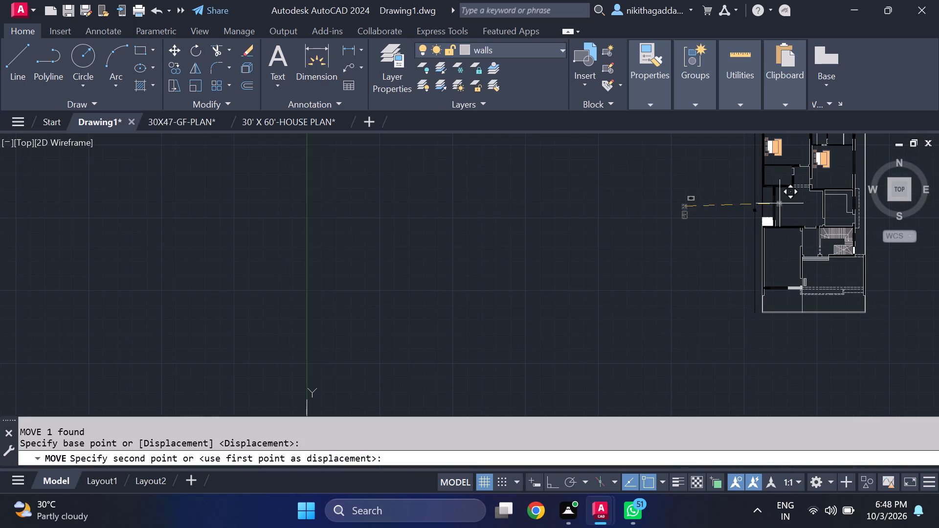
{"action": "middle_click_drag", "start_coordinate": [830, 220], "coordinate": [686, 259]}
{"action": "scroll", "coordinate": [695, 252], "scroll_direction": "up", "scroll_amount": 3}
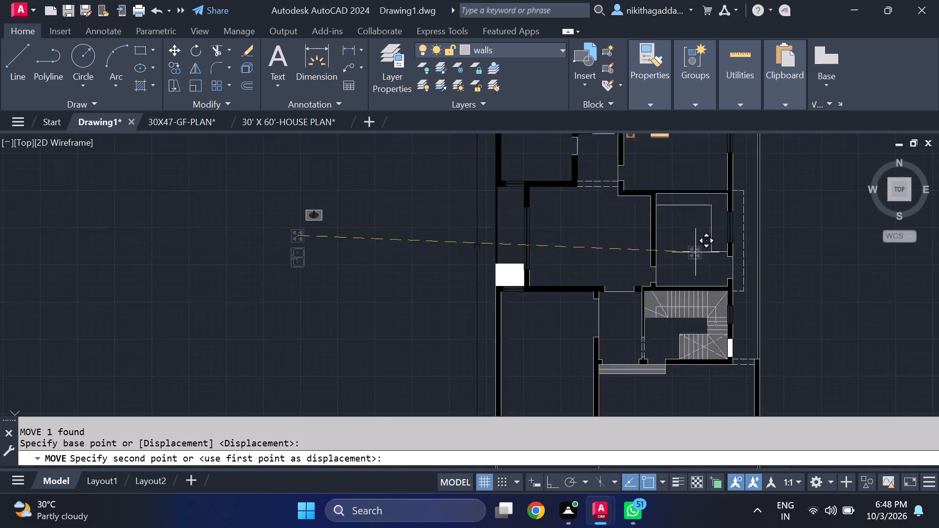
{"action": "scroll", "coordinate": [673, 190], "scroll_direction": "up", "scroll_amount": 2}
{"action": "middle_click_drag", "start_coordinate": [676, 162], "coordinate": [639, 297]}
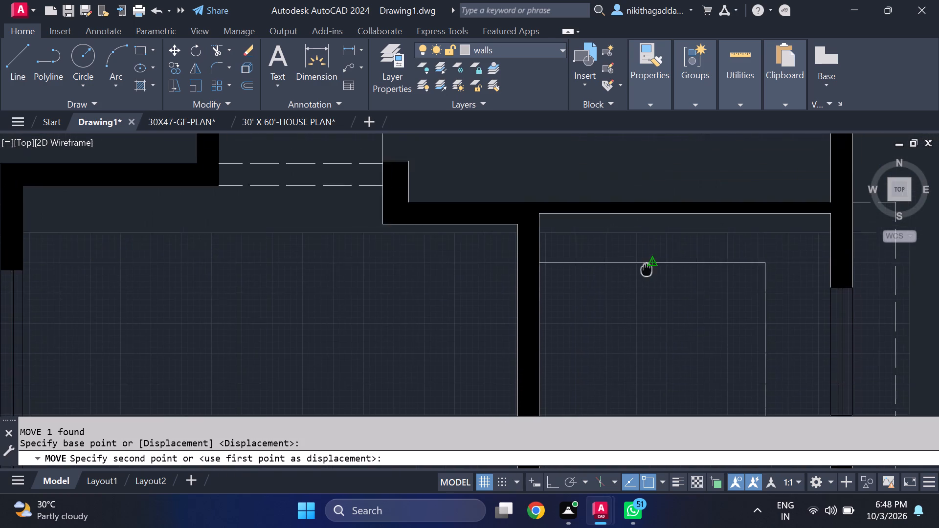
{"action": "middle_click_drag", "start_coordinate": [639, 297], "coordinate": [639, 298]}
{"action": "scroll", "coordinate": [653, 280], "scroll_direction": "up", "scroll_amount": 3}
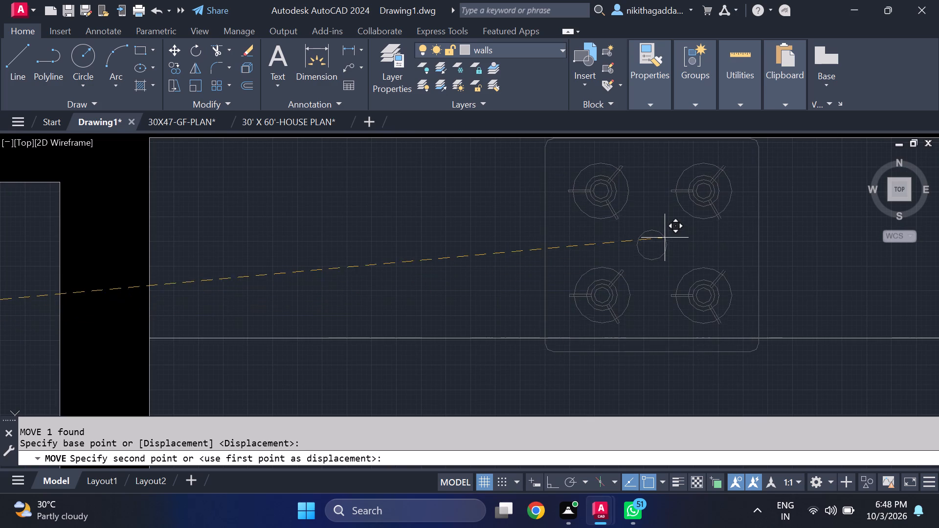
{"action": "scroll", "coordinate": [678, 242], "scroll_direction": "down", "scroll_amount": 4}
{"action": "scroll", "coordinate": [681, 248], "scroll_direction": "up", "scroll_amount": 2}
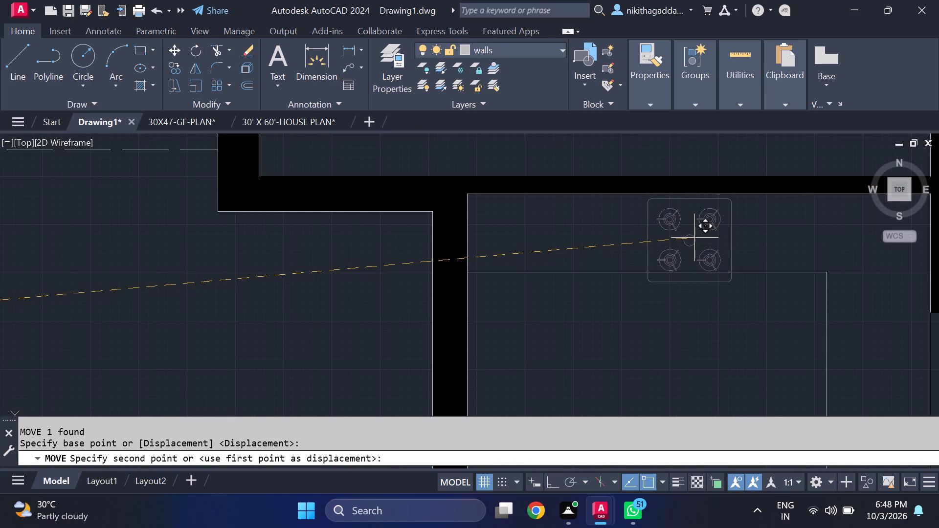
{"action": "left_click", "coordinate": [695, 238]}
Rotate the double-bowl sink outside the plan 180° about the middle of its tap-side edge.
{"action": "scroll", "coordinate": [638, 287], "scroll_direction": "down", "scroll_amount": 4}
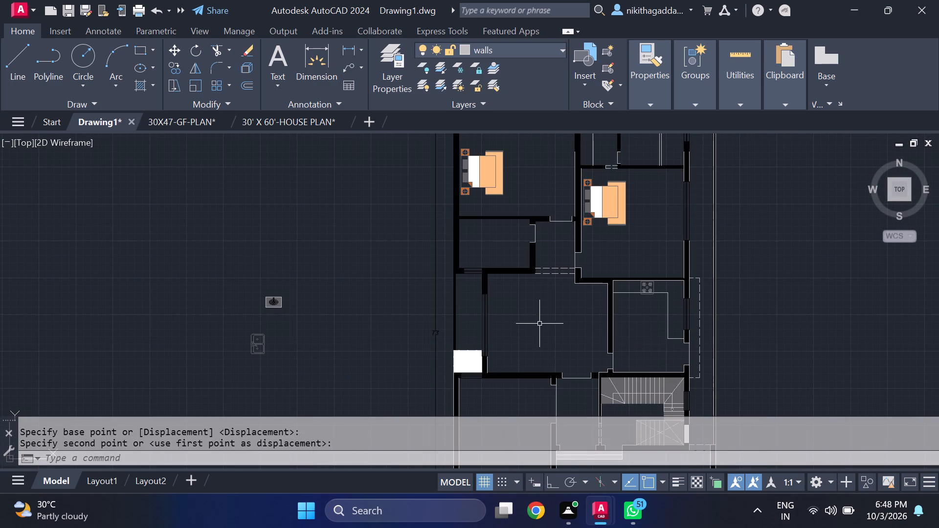
{"action": "middle_click_drag", "start_coordinate": [225, 375], "coordinate": [238, 358]}
{"action": "scroll", "coordinate": [246, 346], "scroll_direction": "up", "scroll_amount": 2}
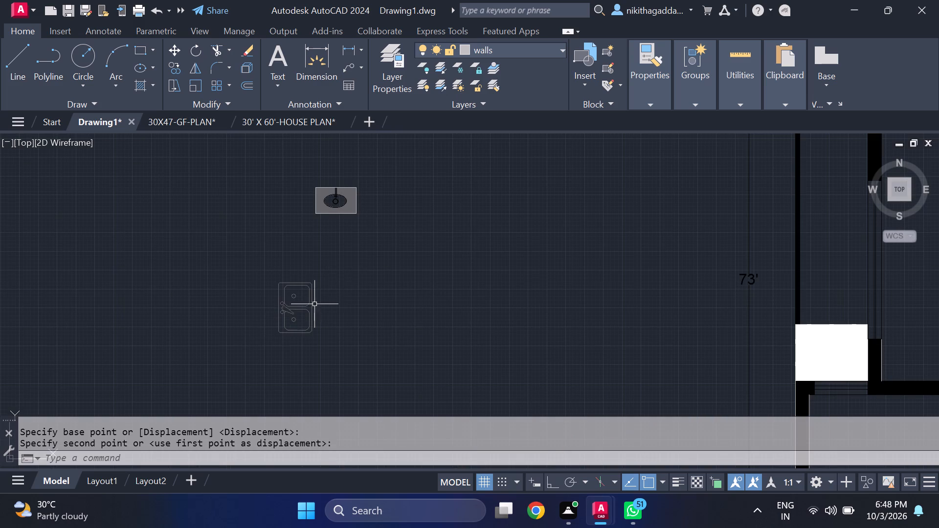
{"action": "left_click", "coordinate": [343, 268]}
{"action": "left_click", "coordinate": [229, 343]}
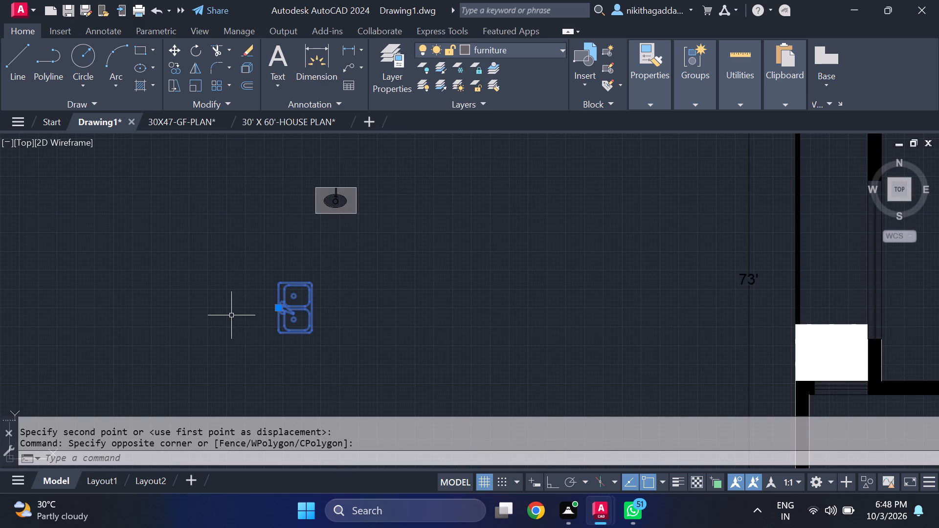
{"action": "type", "text": "ro"}
{"action": "key", "text": "Return"}
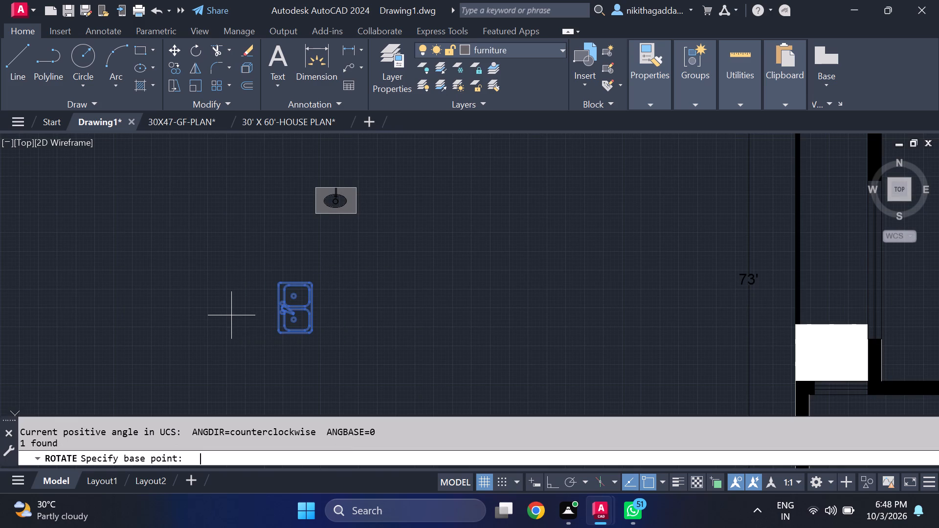
{"action": "left_click", "coordinate": [275, 306]}
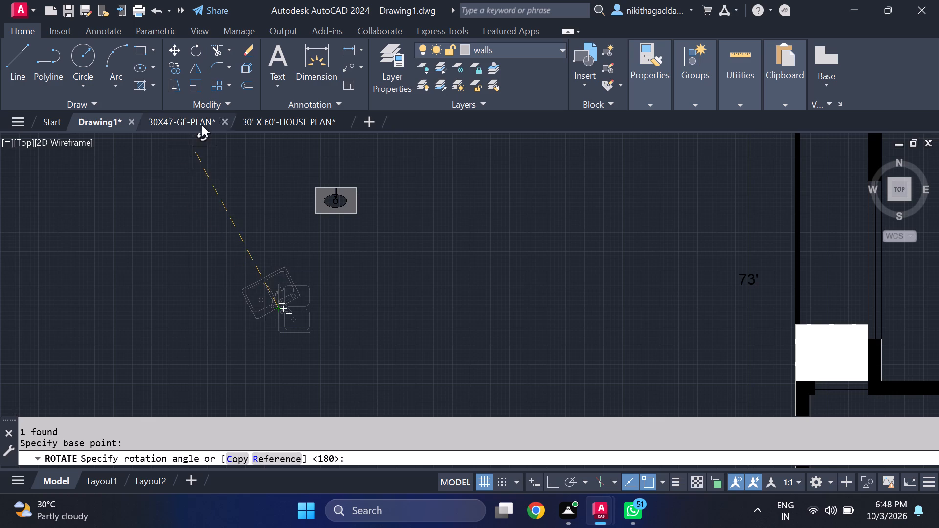
{"action": "key", "text": "F8"}
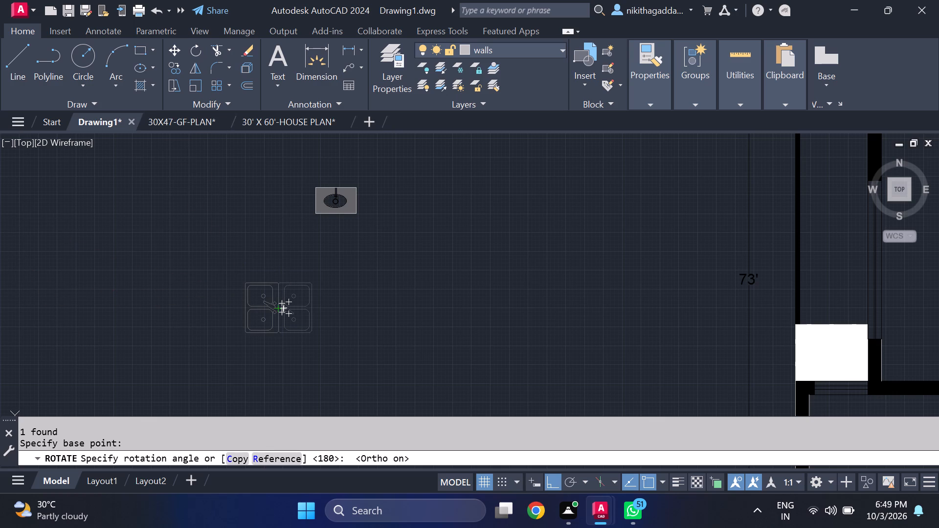
{"action": "left_click", "coordinate": [68, 325]}
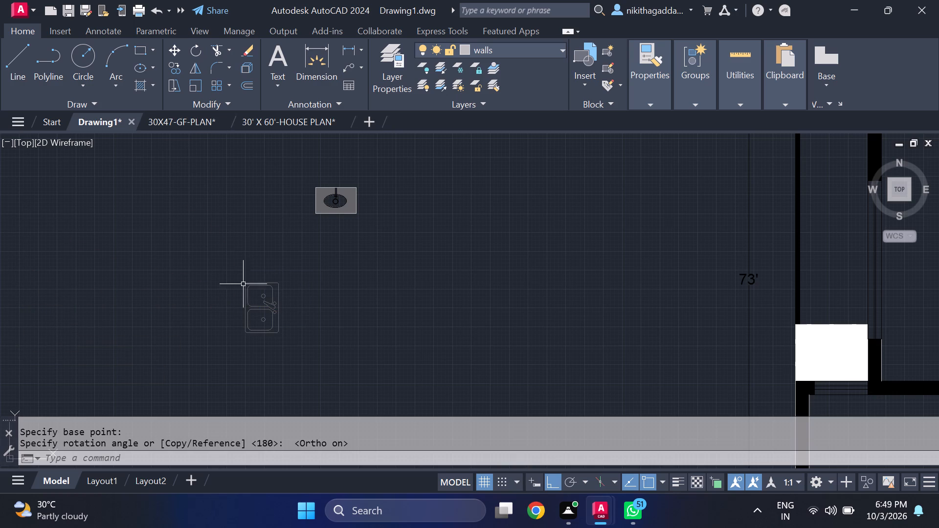
Move the sink by its tap-side midpoint onto the kitchen counter in front of the right-wall window, just off the wall.
{"action": "left_click", "coordinate": [305, 278]}
{"action": "left_click", "coordinate": [205, 354]}
{"action": "key", "text": "m"}
{"action": "key", "text": "Return"}
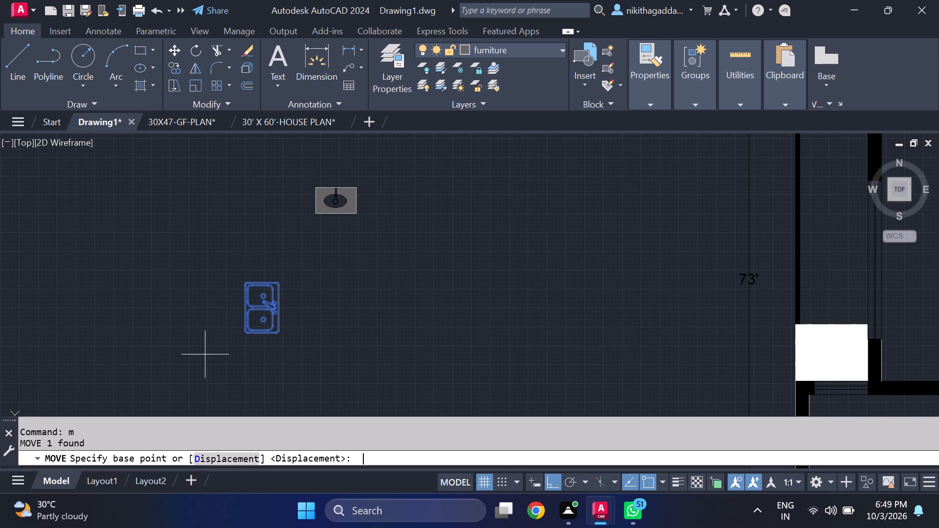
{"action": "left_click", "coordinate": [281, 310]}
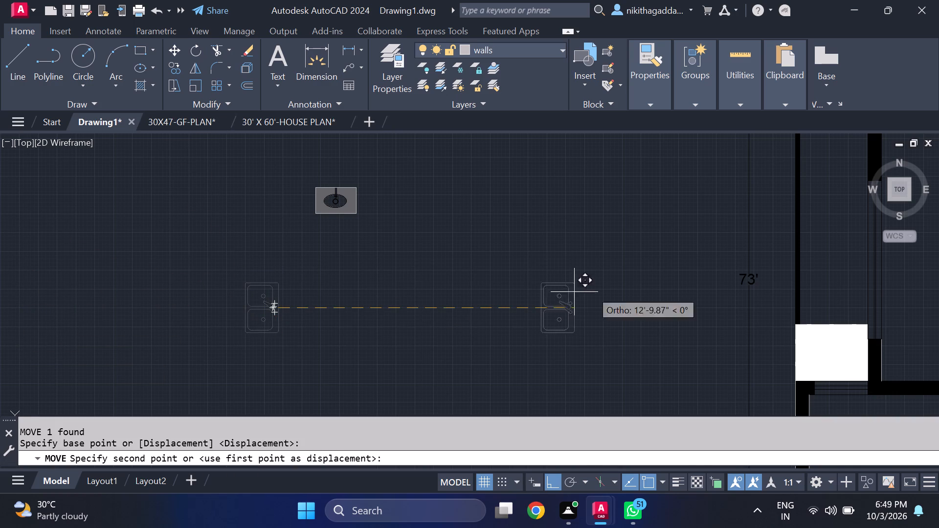
{"action": "scroll", "coordinate": [882, 271], "scroll_direction": "down", "scroll_amount": 4}
{"action": "middle_click_drag", "start_coordinate": [890, 289], "coordinate": [423, 310]}
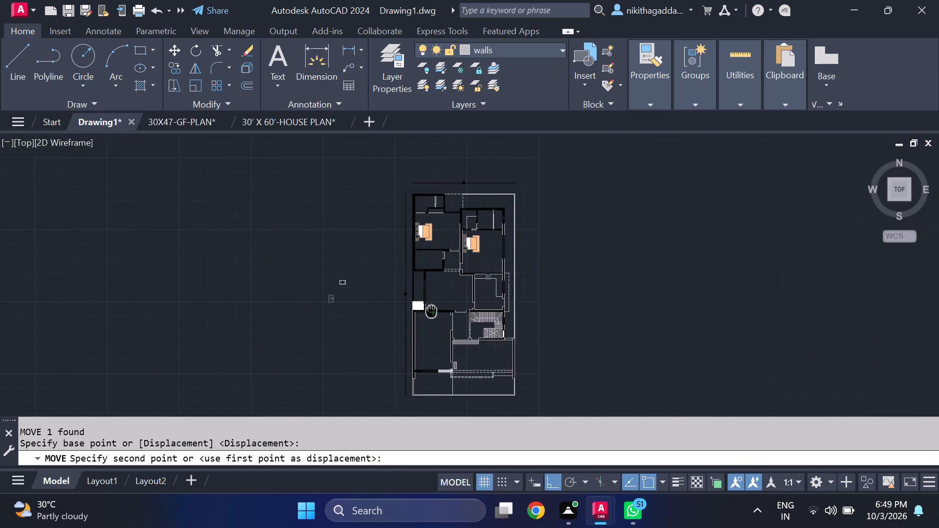
{"action": "scroll", "coordinate": [497, 283], "scroll_direction": "up", "scroll_amount": 4}
{"action": "key", "text": "F8"}
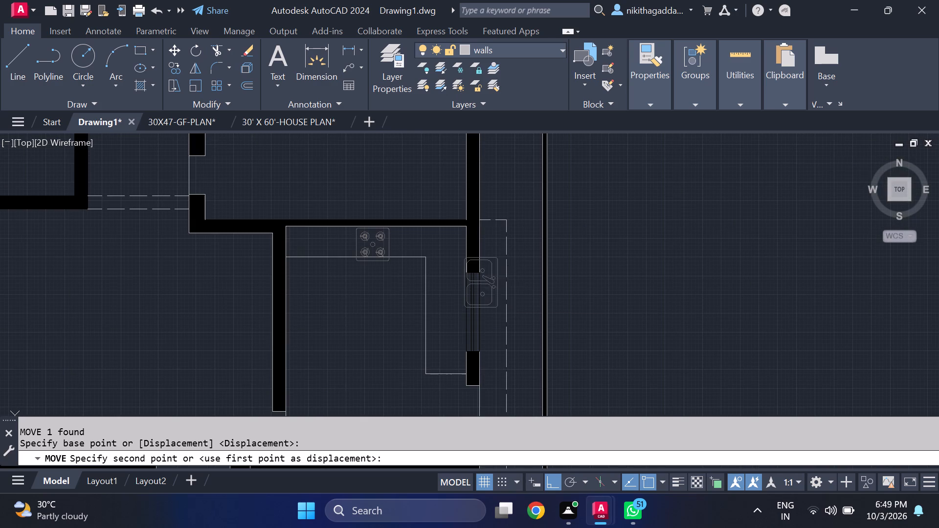
{"action": "scroll", "coordinate": [469, 327], "scroll_direction": "up", "scroll_amount": 3}
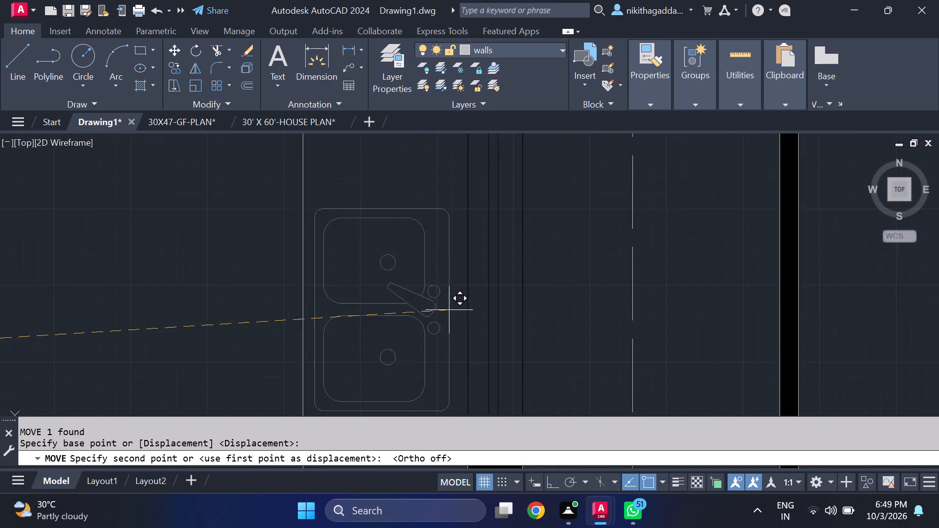
{"action": "scroll", "coordinate": [449, 310], "scroll_direction": "up", "scroll_amount": 1}
{"action": "scroll", "coordinate": [451, 308], "scroll_direction": "down", "scroll_amount": 3}
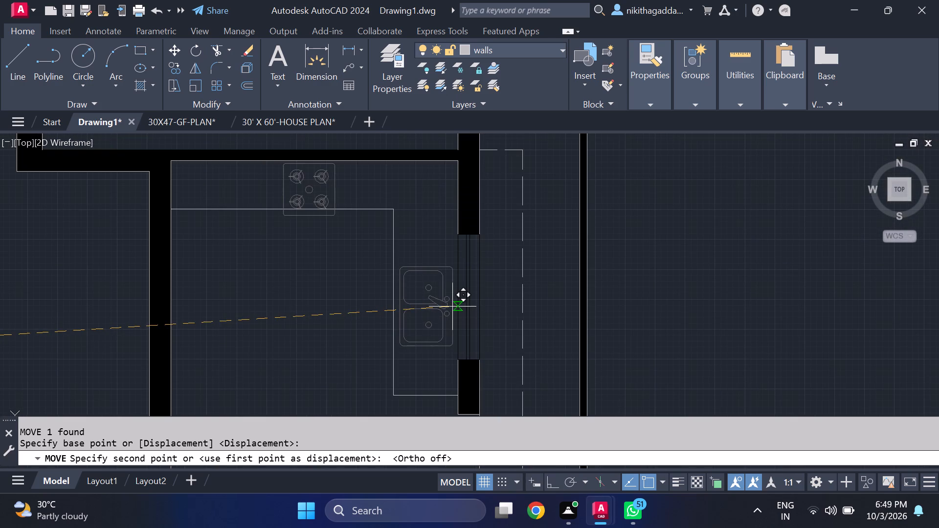
{"action": "scroll", "coordinate": [453, 305], "scroll_direction": "up", "scroll_amount": 3}
{"action": "scroll", "coordinate": [455, 304], "scroll_direction": "down", "scroll_amount": 2}
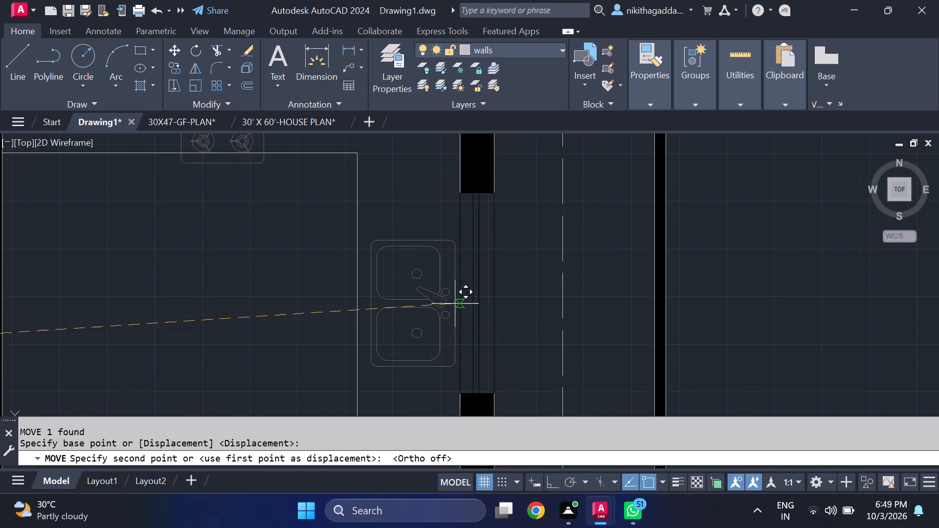
{"action": "scroll", "coordinate": [455, 290], "scroll_direction": "up", "scroll_amount": 2}
{"action": "left_click", "coordinate": [445, 280]}
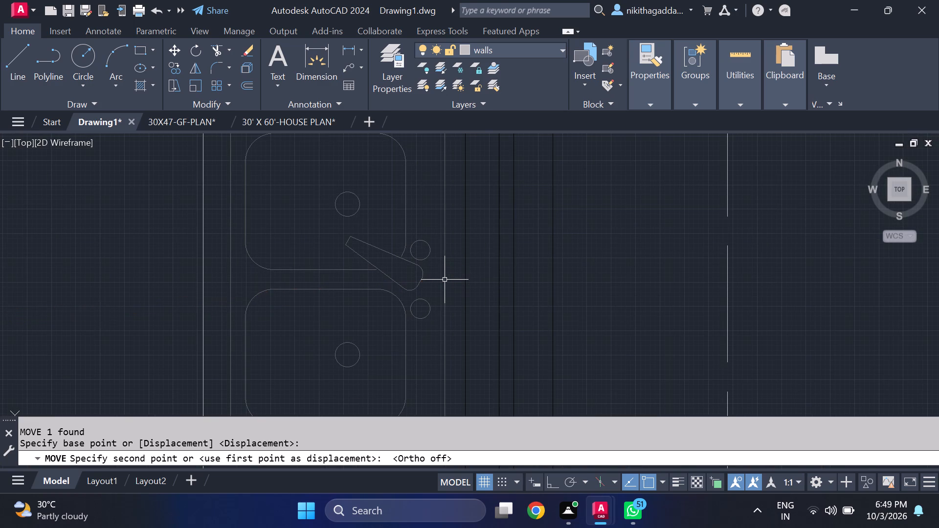
Move the kitchen counter's horizontal front edge line down slightly, just below the stove's lower edge.
{"action": "scroll", "coordinate": [445, 280], "scroll_direction": "down", "scroll_amount": 4}
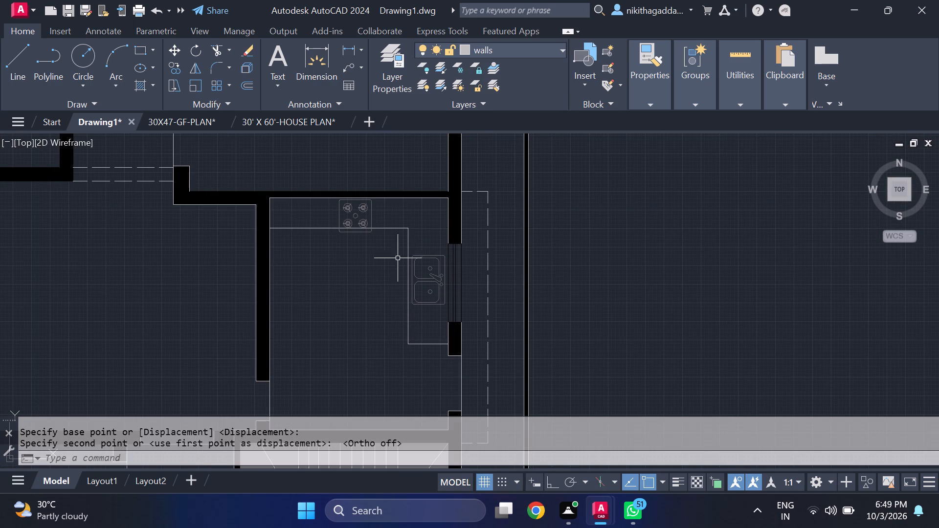
{"action": "left_click", "coordinate": [394, 229]}
{"action": "key", "text": "m"}
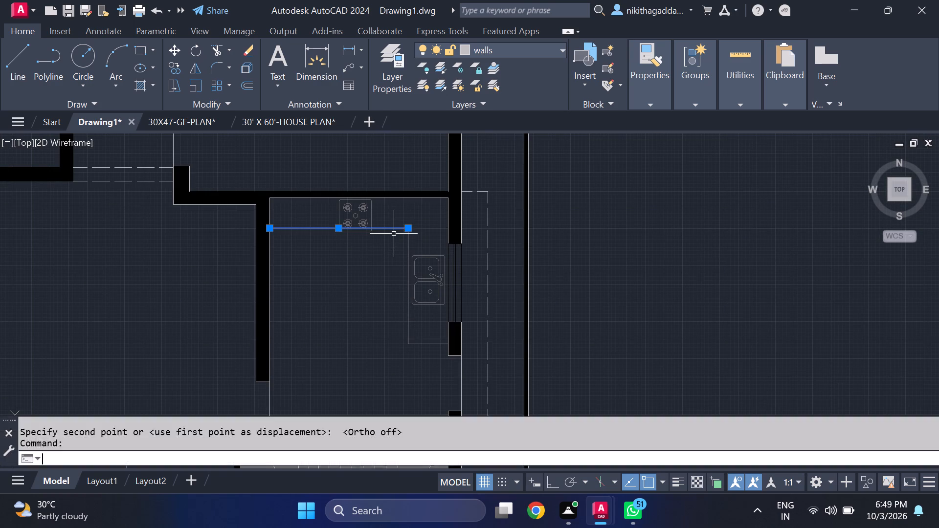
{"action": "key", "text": "Return"}
{"action": "scroll", "coordinate": [394, 234], "scroll_direction": "up", "scroll_amount": 3}
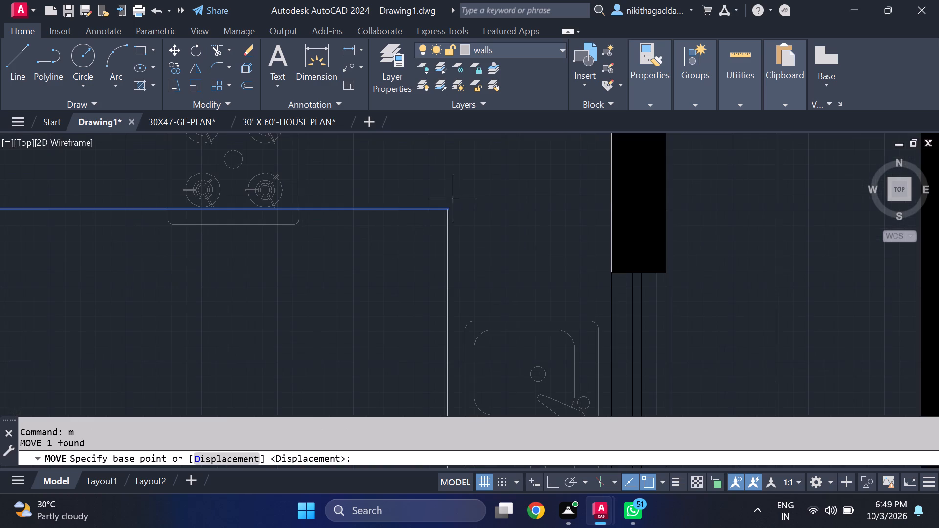
{"action": "left_click", "coordinate": [447, 206]}
{"action": "left_click", "coordinate": [439, 232]}
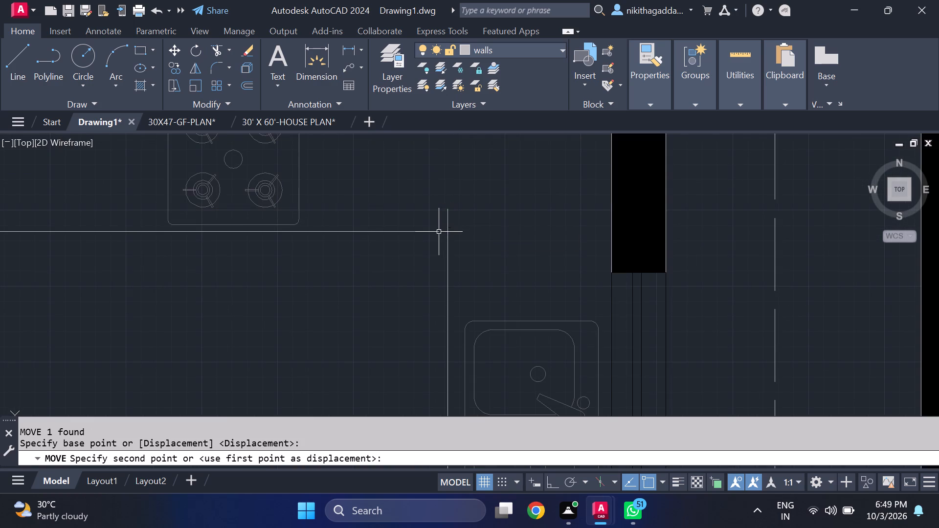
Extend the shifted horizontal counter edge to meet the counter's vertical front edge.
{"action": "type", "text": "ex"}
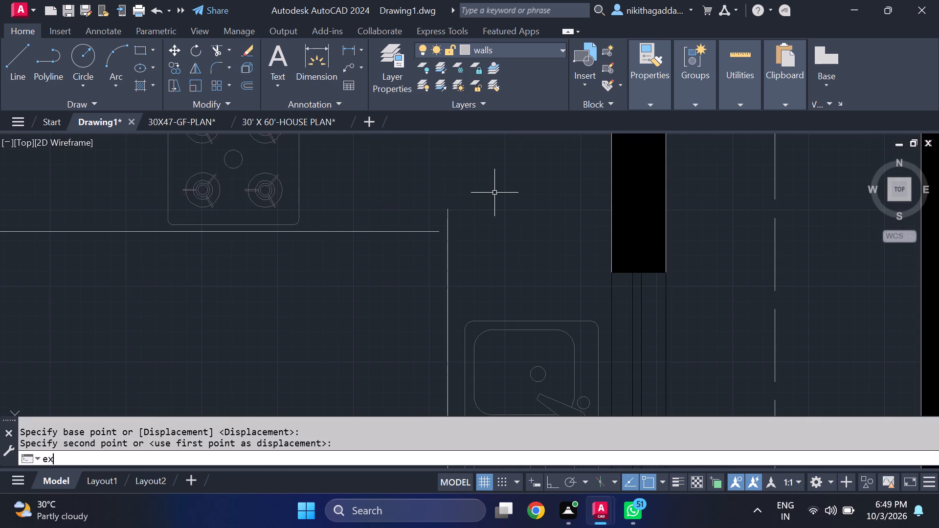
{"action": "key", "text": "Return"}
{"action": "left_click", "coordinate": [424, 231]}
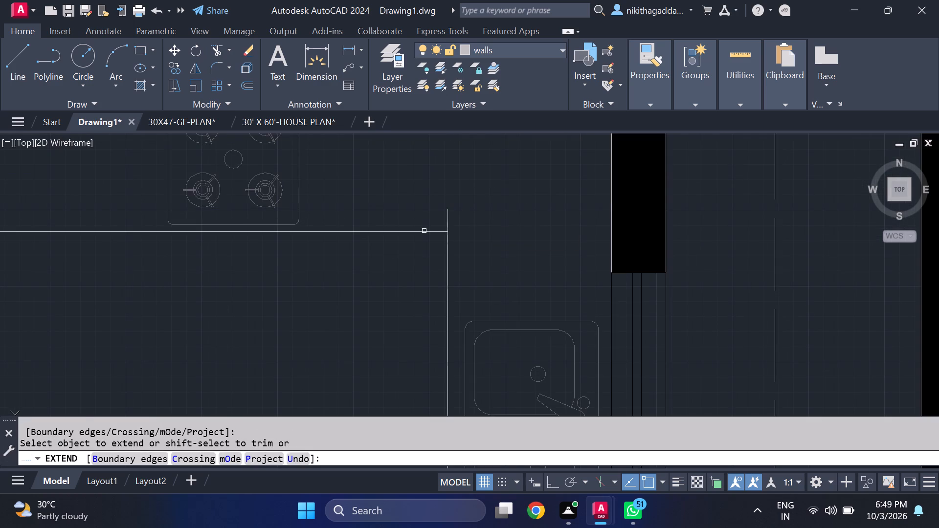
{"action": "key", "text": "Escape"}
Trim the short piece of the counter's vertical front edge that projects above the horizontal edge.
{"action": "type", "text": "tr"}
{"action": "key", "text": "Return"}
{"action": "left_click_drag", "start_coordinate": [476, 220], "coordinate": [449, 215]}
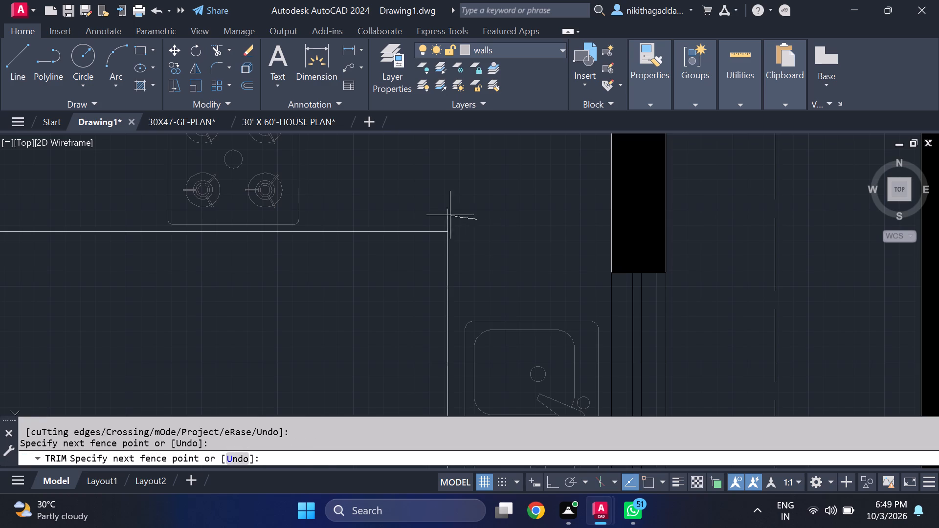
{"action": "left_click_drag", "start_coordinate": [449, 215], "coordinate": [411, 210]}
{"action": "scroll", "coordinate": [416, 205], "scroll_direction": "down", "scroll_amount": 4}
{"action": "scroll", "coordinate": [490, 263], "scroll_direction": "down", "scroll_amount": 3}
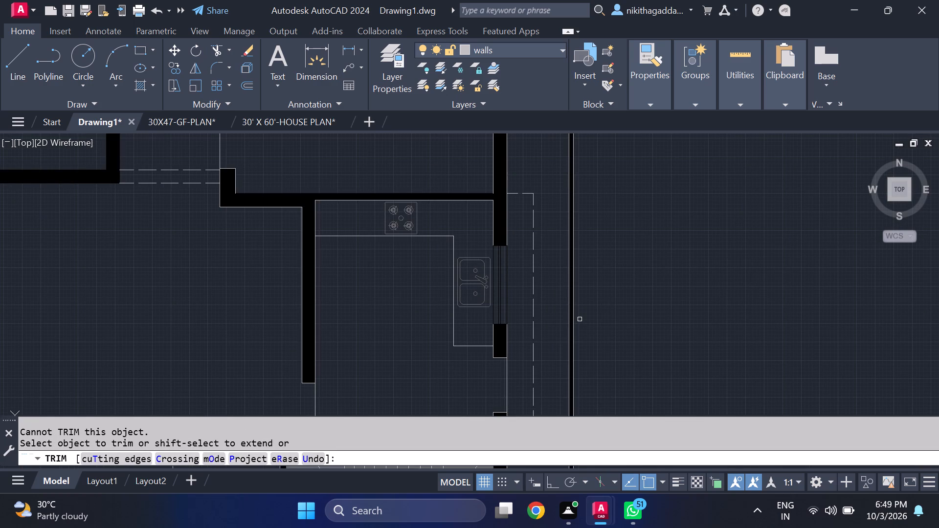
{"action": "key", "text": "Escape"}
{"action": "key", "text": "Escape"}
{"action": "key", "text": "Escape"}
{"action": "key", "text": "Escape"}
{"action": "key", "text": "Escape"}
{"action": "key", "text": "Escape"}
{"action": "key", "text": "Escape"}
{"action": "key", "text": "Escape"}
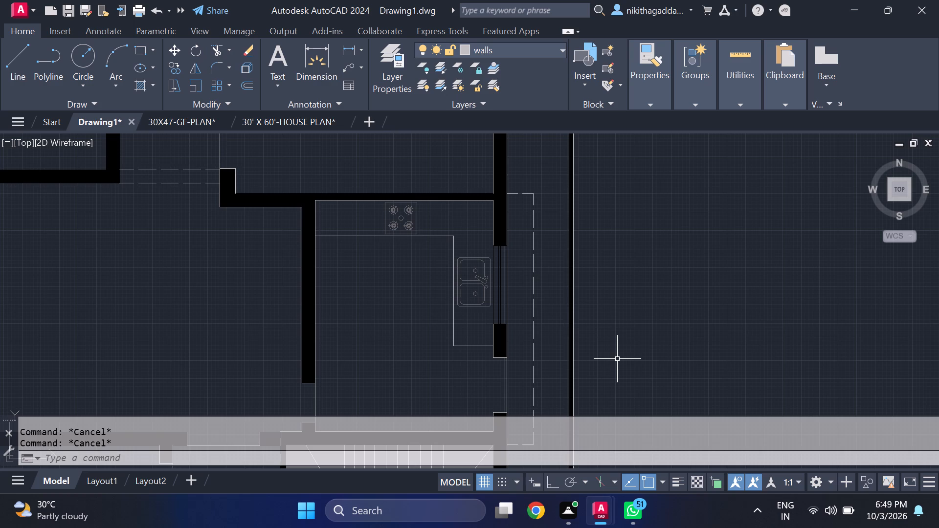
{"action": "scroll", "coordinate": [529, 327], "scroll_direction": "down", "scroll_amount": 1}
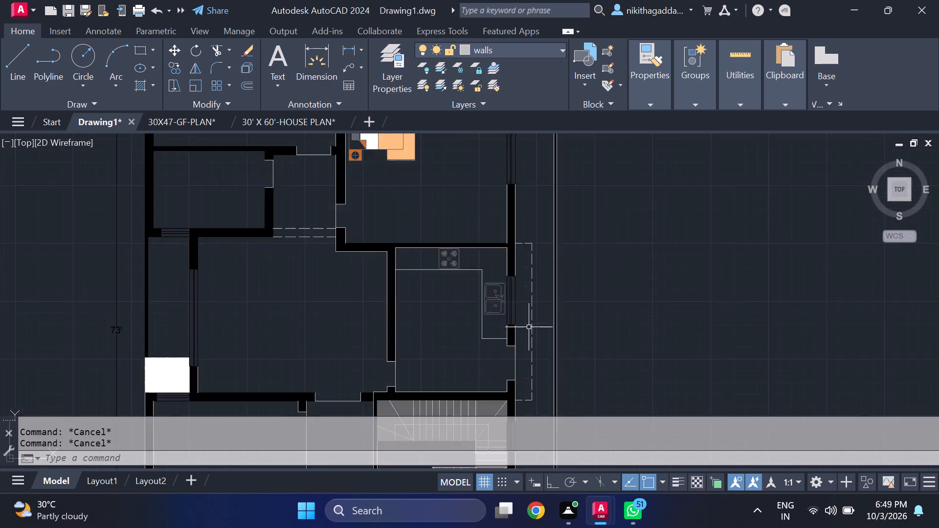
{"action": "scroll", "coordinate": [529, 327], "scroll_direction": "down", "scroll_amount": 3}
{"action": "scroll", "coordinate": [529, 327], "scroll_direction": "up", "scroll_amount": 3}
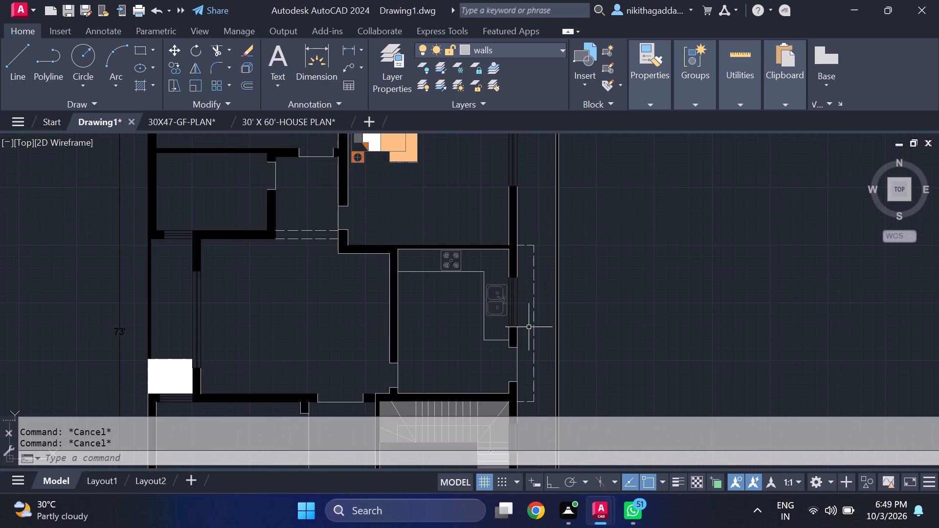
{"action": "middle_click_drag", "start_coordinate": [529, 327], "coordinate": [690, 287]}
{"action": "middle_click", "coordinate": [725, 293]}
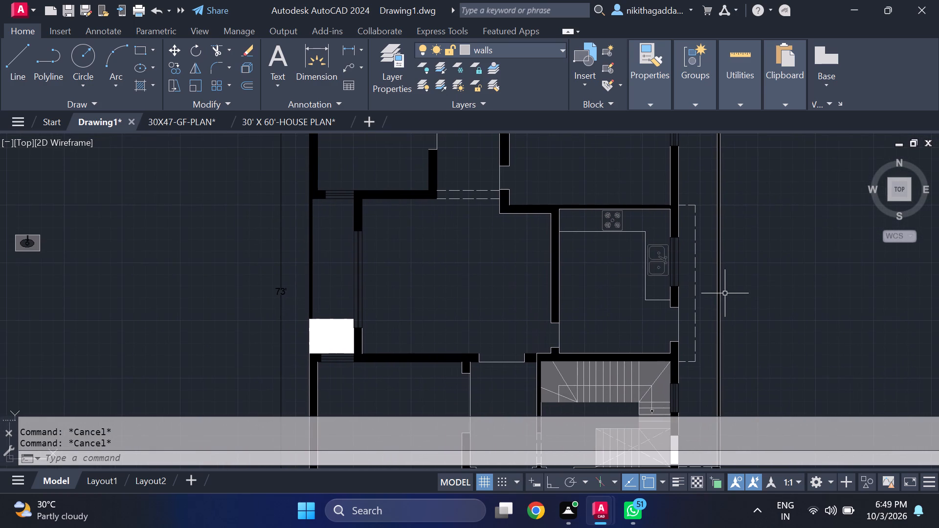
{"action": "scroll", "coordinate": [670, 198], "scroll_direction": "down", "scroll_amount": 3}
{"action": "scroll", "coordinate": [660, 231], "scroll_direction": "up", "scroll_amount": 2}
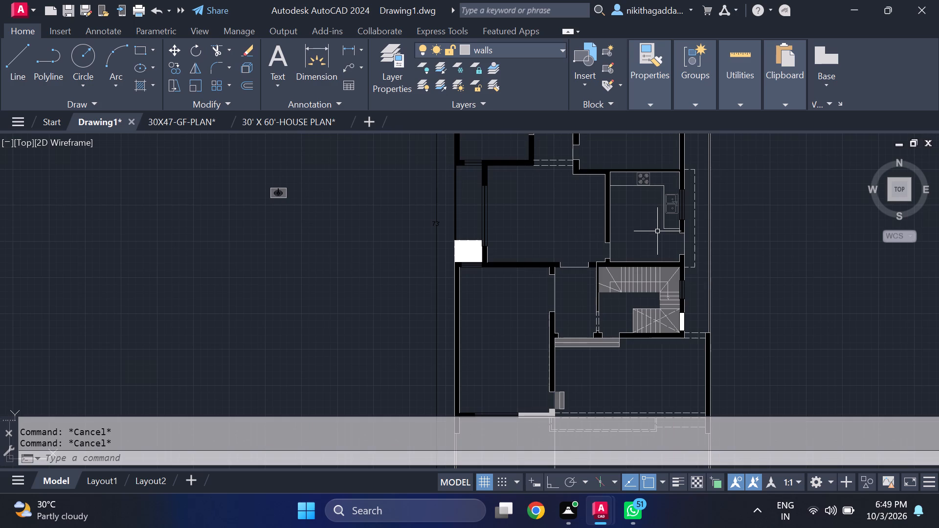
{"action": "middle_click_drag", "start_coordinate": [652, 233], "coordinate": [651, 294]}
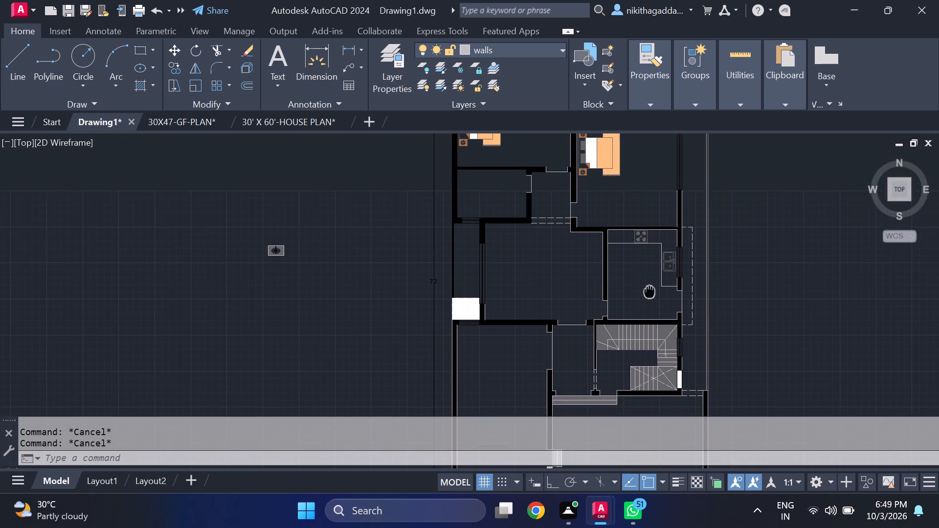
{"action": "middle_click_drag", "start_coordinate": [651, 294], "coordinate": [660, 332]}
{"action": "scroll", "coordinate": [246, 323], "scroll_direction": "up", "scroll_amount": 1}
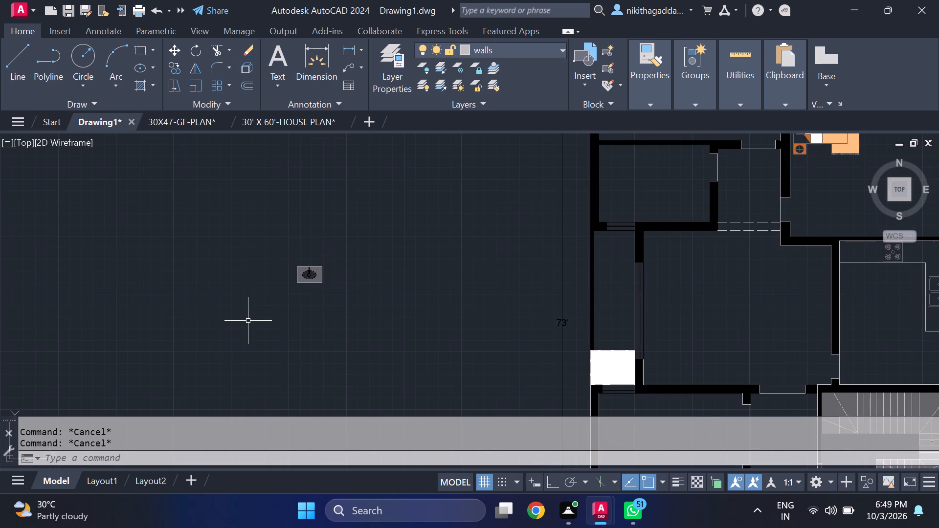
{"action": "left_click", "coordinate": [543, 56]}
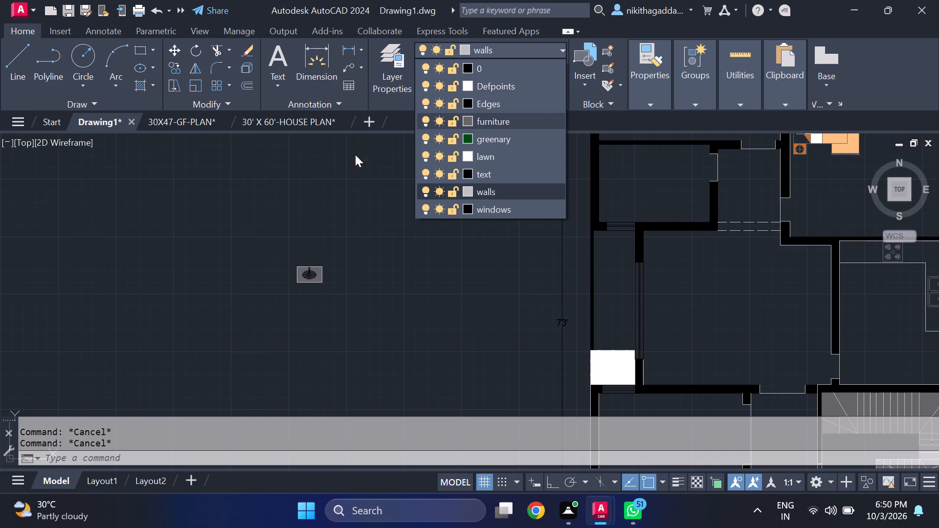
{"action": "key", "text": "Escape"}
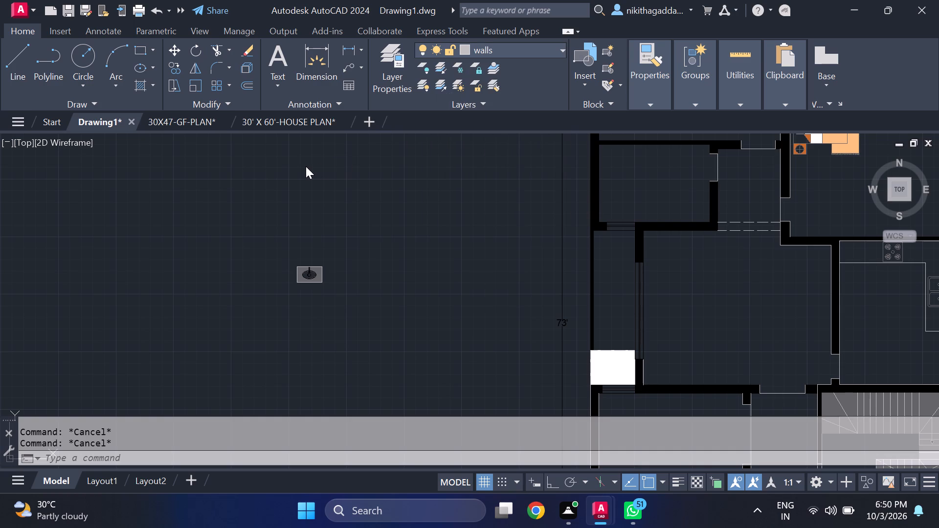
Make Defpoints the current layer.
{"action": "left_click", "coordinate": [508, 54]}
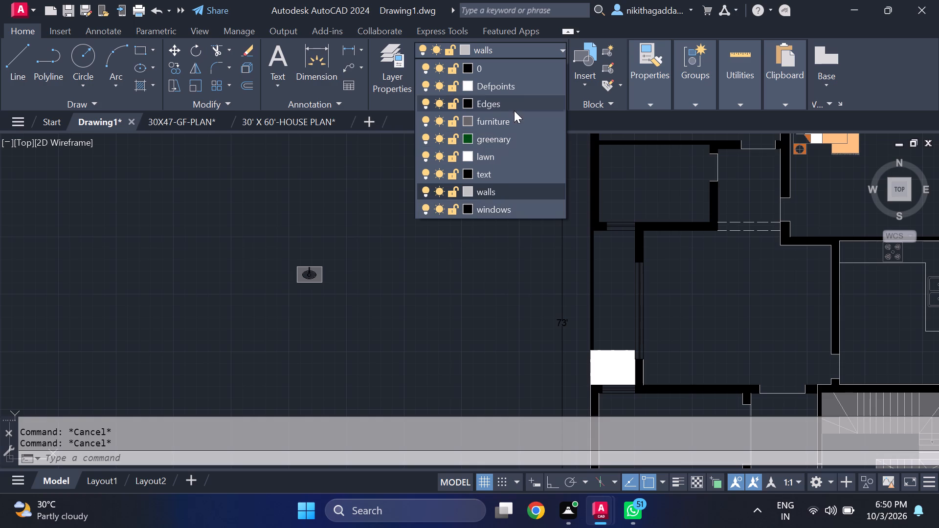
{"action": "left_click", "coordinate": [517, 88]}
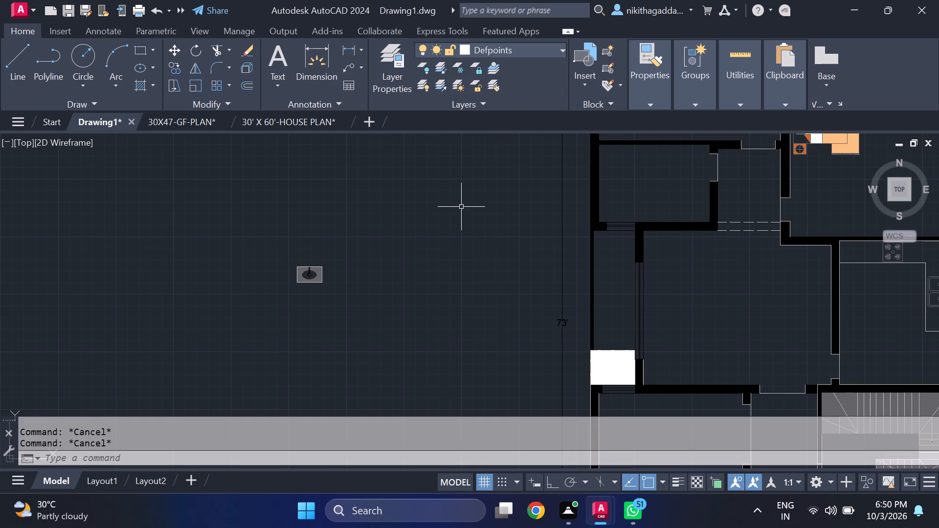
Insert the Toilet - Imperial block from the Architectural tool palette in the empty area beside the loose wash basin.
{"action": "type", "text": "tp"}
{"action": "key", "text": "Return"}
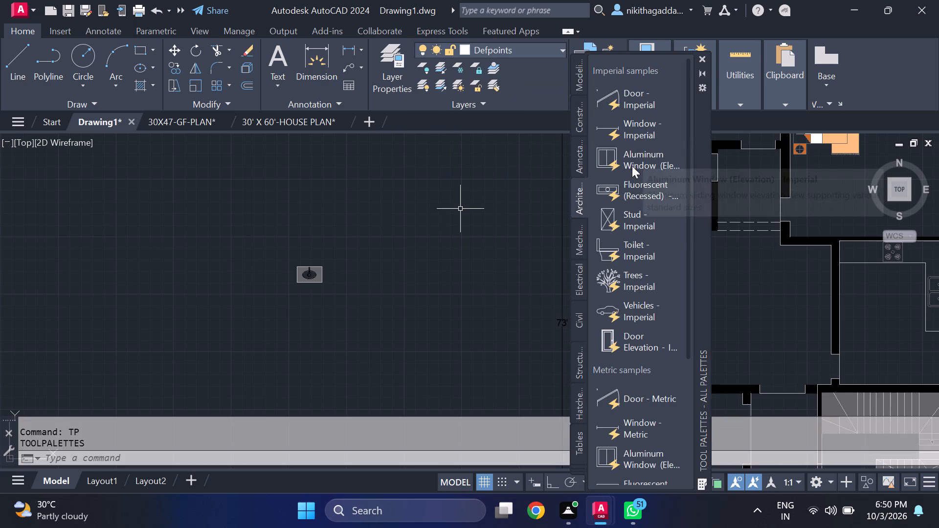
{"action": "left_click_drag", "start_coordinate": [616, 246], "coordinate": [607, 249]}
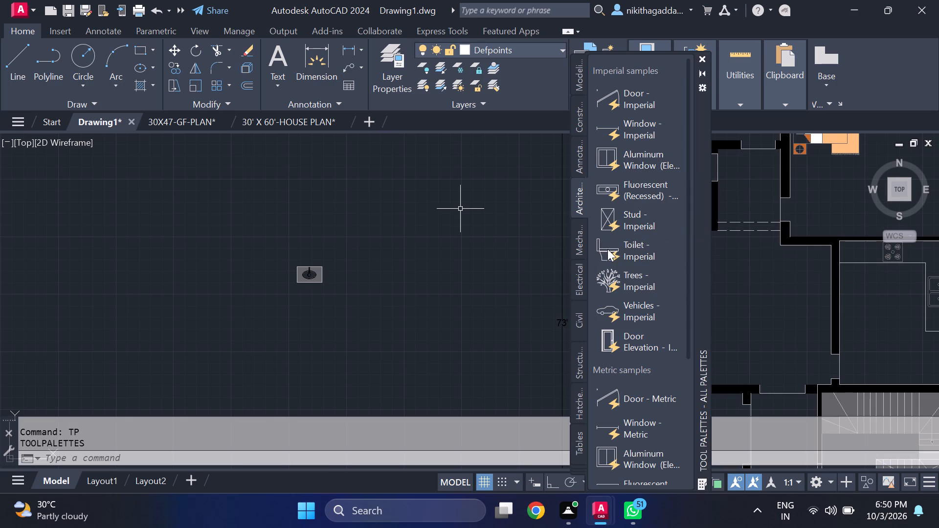
{"action": "left_click_drag", "start_coordinate": [607, 249], "coordinate": [349, 268]}
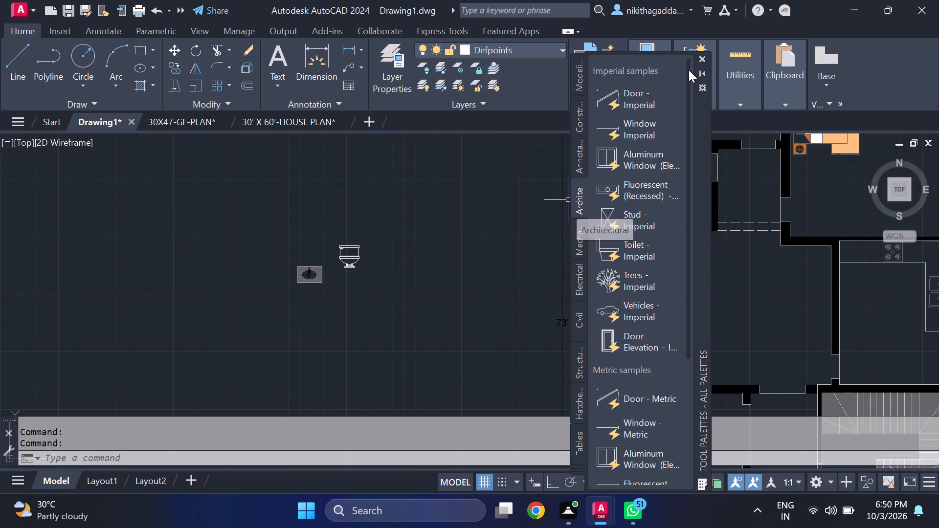
{"action": "left_click", "coordinate": [700, 61]}
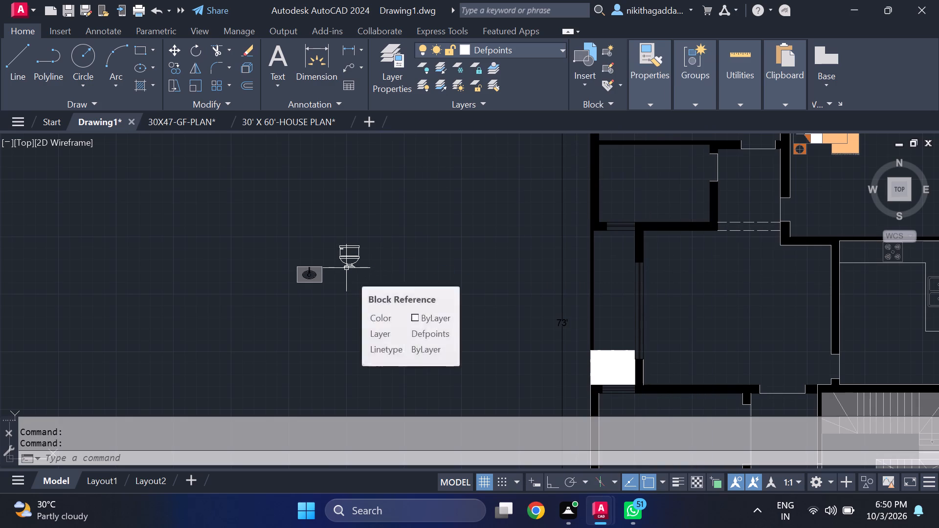
Change the inserted toilet block's layer to 0.
{"action": "left_click", "coordinate": [374, 236]}
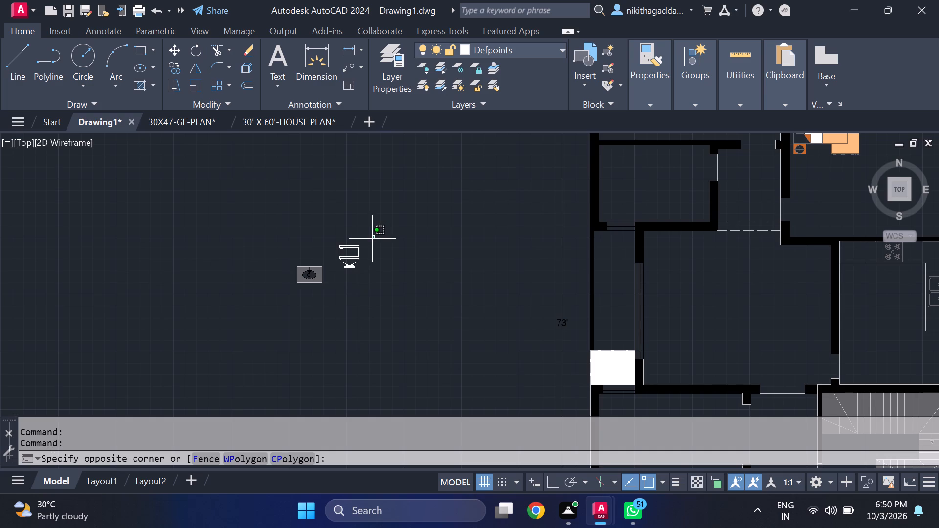
{"action": "left_click", "coordinate": [336, 302]}
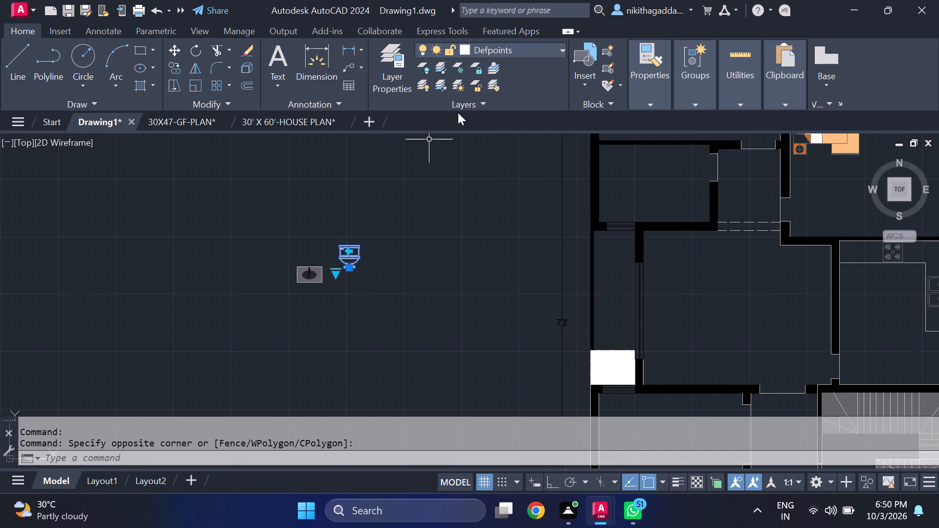
{"action": "left_click", "coordinate": [528, 43]}
{"action": "left_click", "coordinate": [521, 72]}
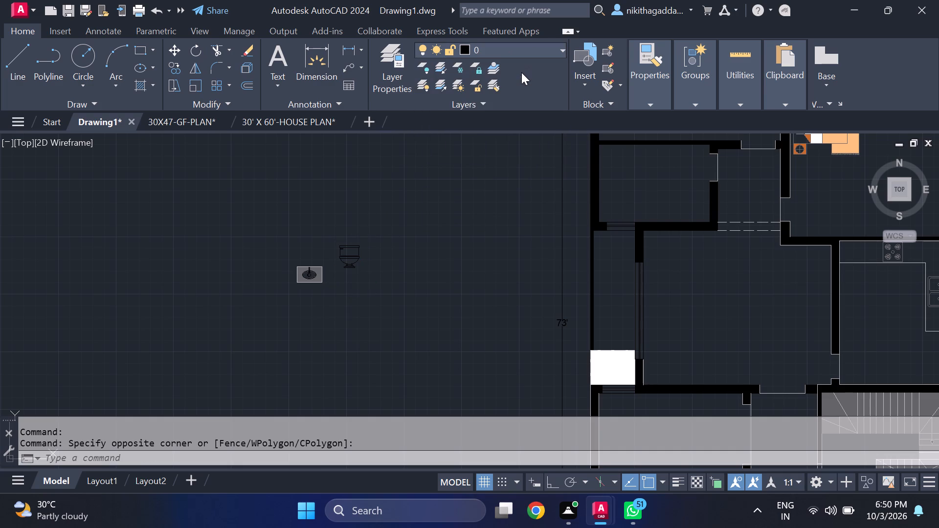
{"action": "key", "text": "Escape"}
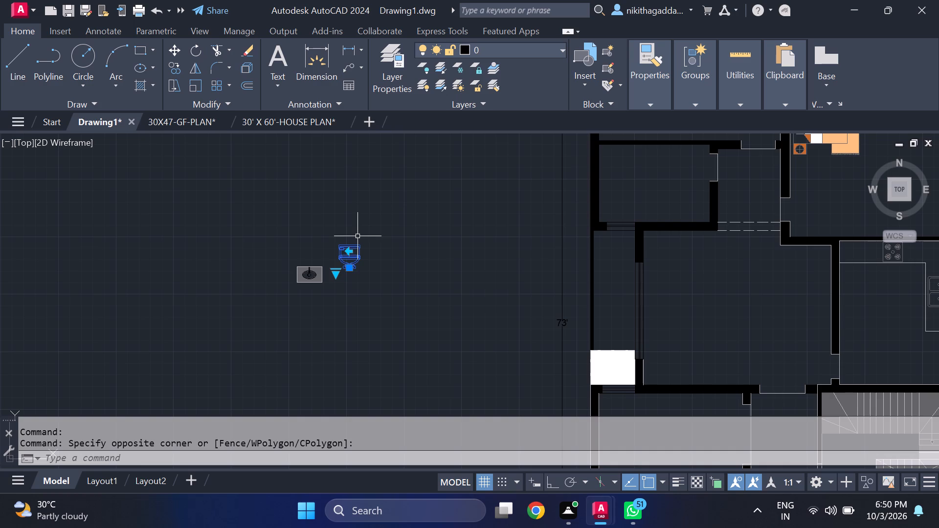
{"action": "key", "text": "Escape"}
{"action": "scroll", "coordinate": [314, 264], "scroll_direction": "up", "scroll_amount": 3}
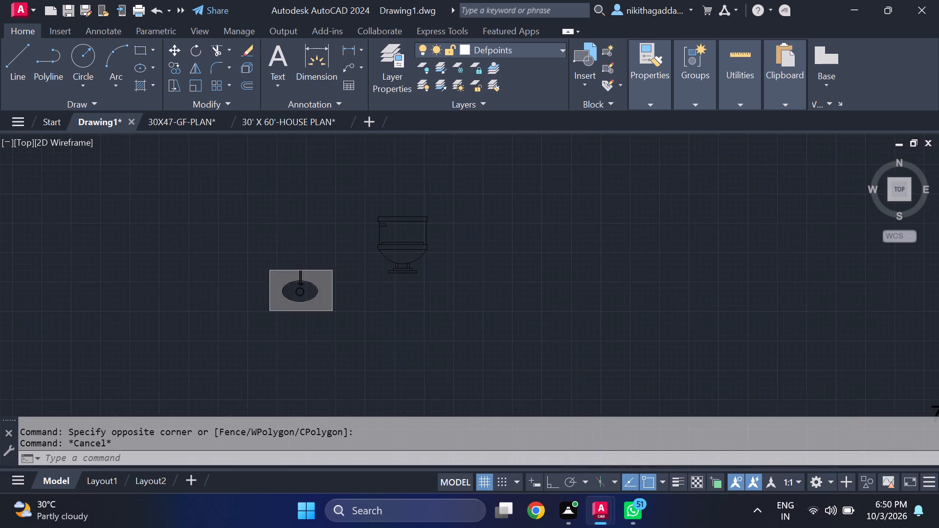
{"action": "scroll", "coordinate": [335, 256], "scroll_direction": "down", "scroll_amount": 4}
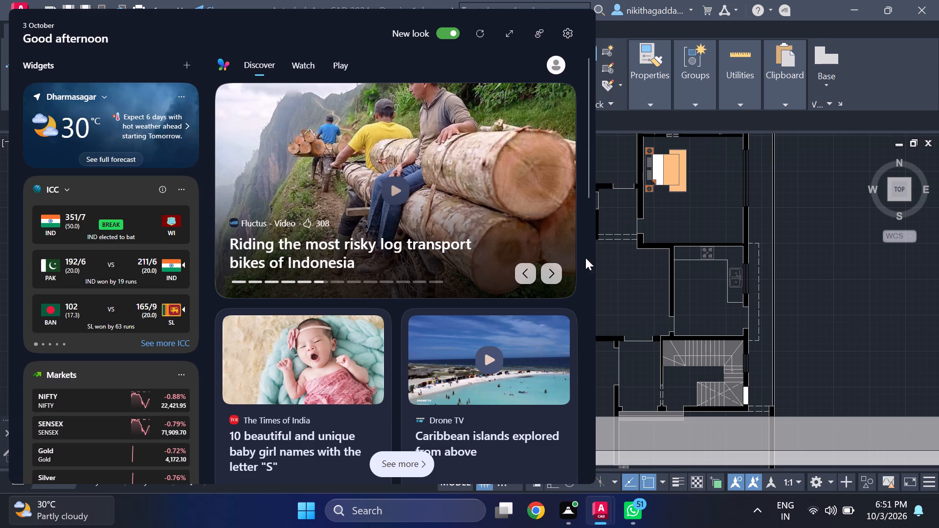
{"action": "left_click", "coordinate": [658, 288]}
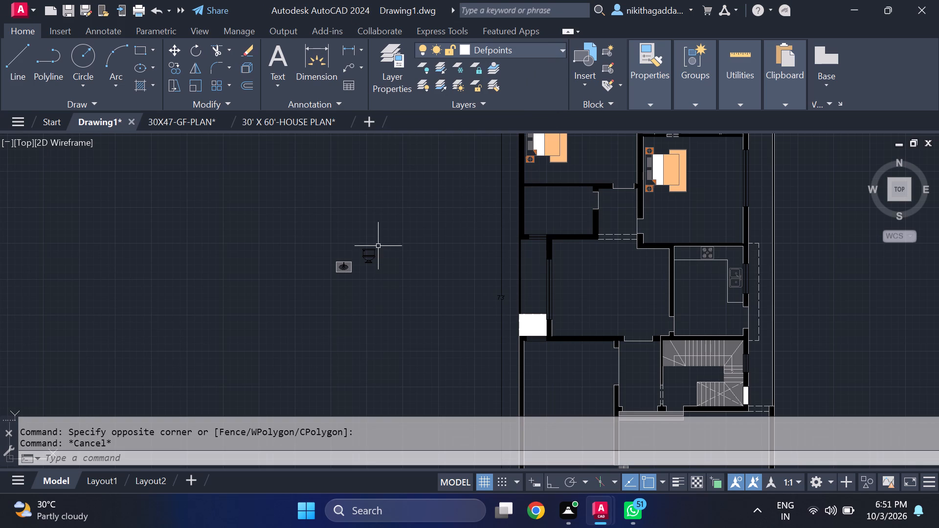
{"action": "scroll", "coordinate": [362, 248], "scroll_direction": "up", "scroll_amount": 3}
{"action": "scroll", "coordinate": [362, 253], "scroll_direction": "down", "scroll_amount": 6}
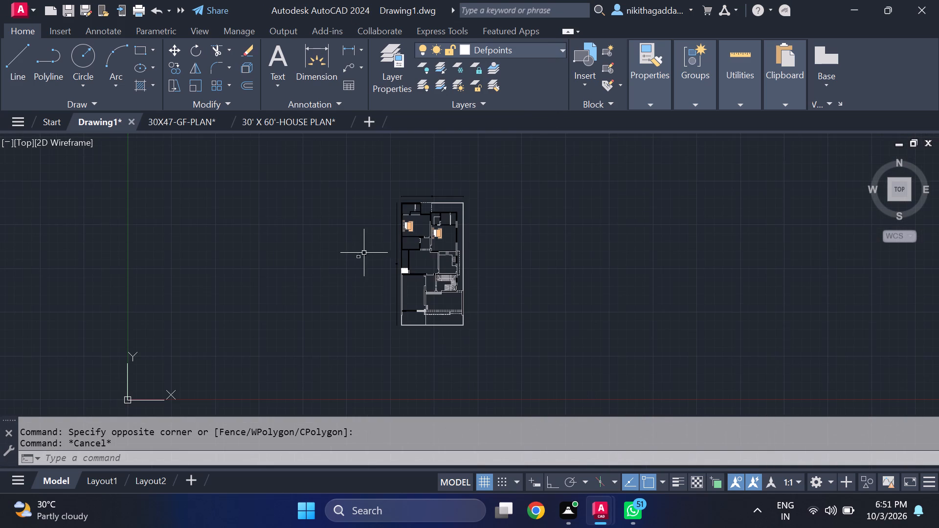
Copy the loose wash basin with its counter to the empty area on the other side of the toilet block.
{"action": "scroll", "coordinate": [348, 238], "scroll_direction": "up", "scroll_amount": 2}
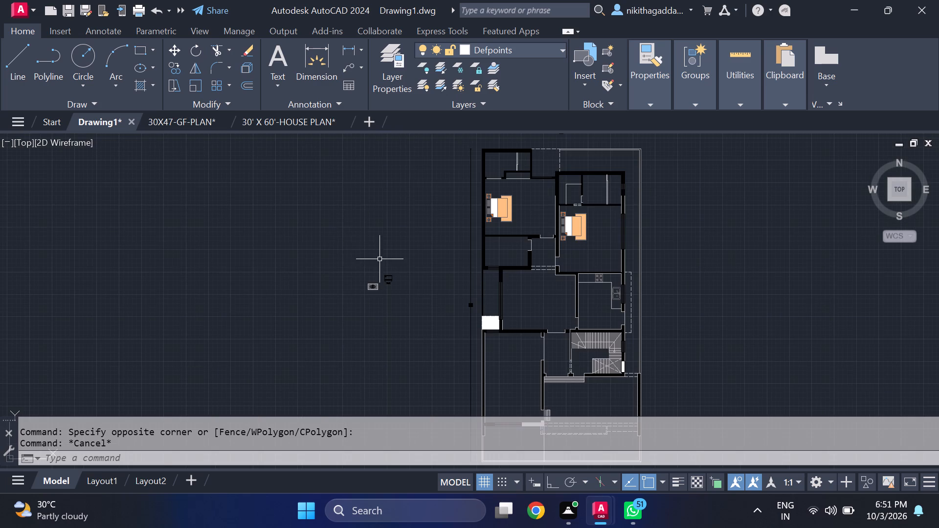
{"action": "scroll", "coordinate": [390, 278], "scroll_direction": "up", "scroll_amount": 3}
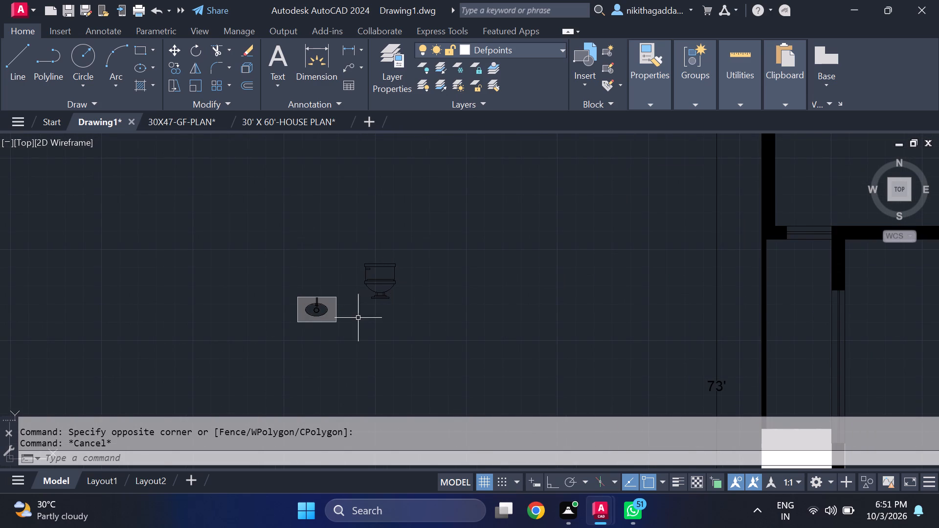
{"action": "scroll", "coordinate": [338, 320], "scroll_direction": "up", "scroll_amount": 1}
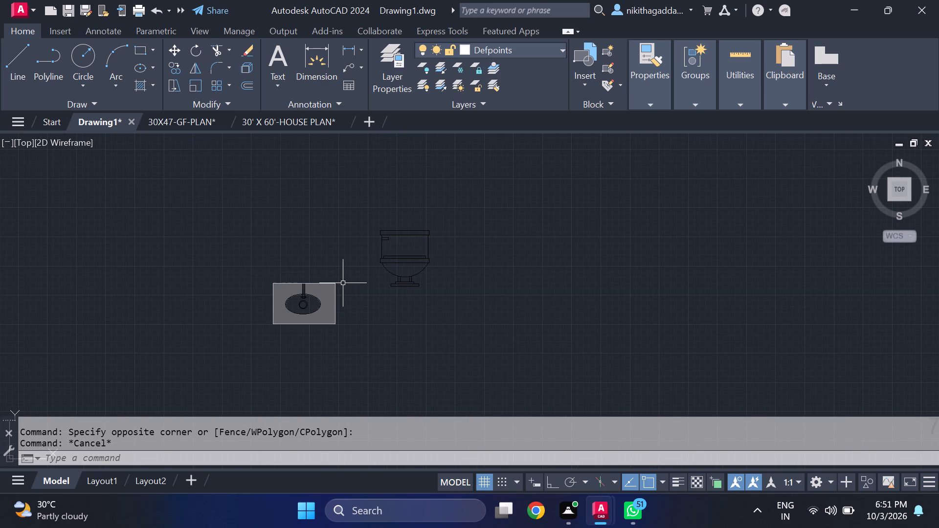
{"action": "left_click", "coordinate": [344, 276]}
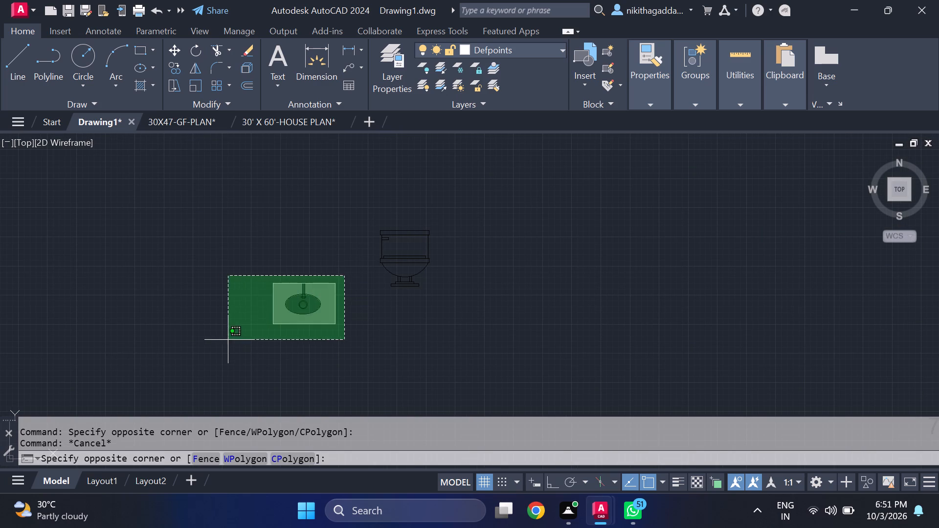
{"action": "left_click", "coordinate": [224, 341]}
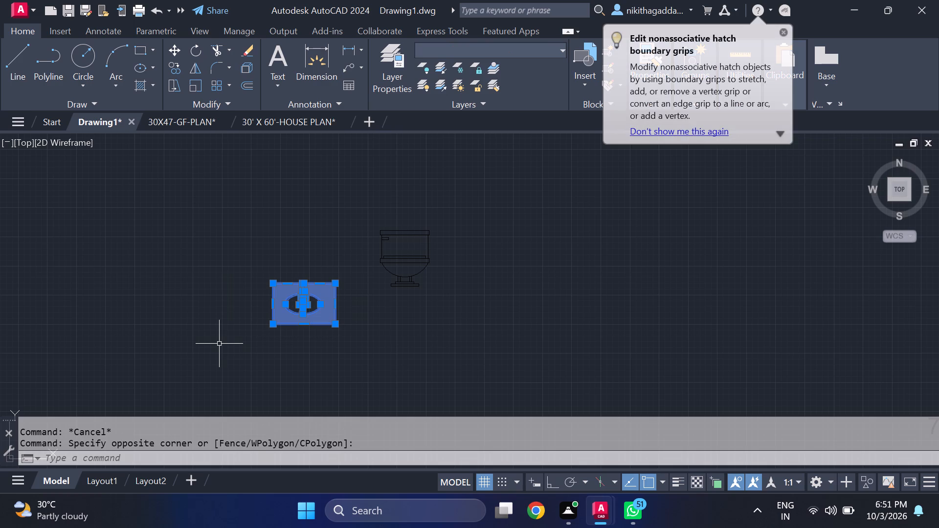
{"action": "type", "text": "co"}
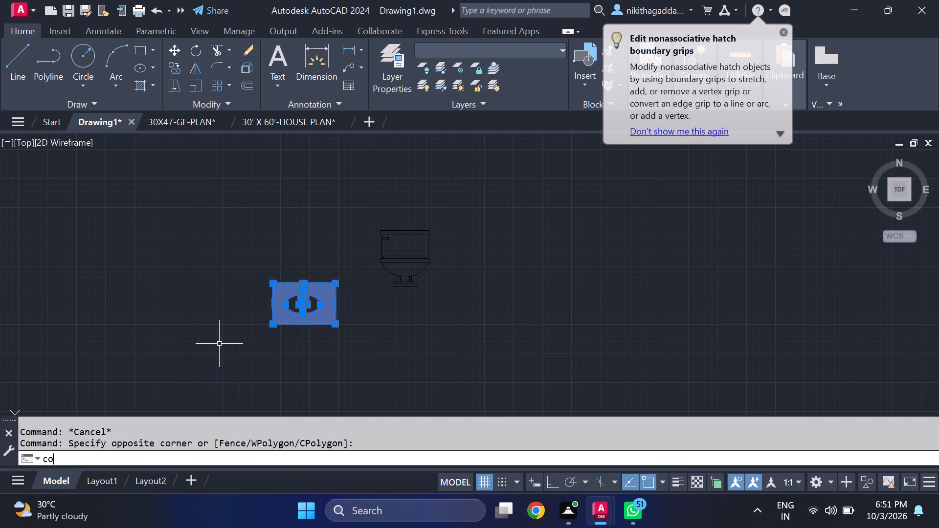
{"action": "key", "text": "Return"}
{"action": "left_click", "coordinate": [268, 285]}
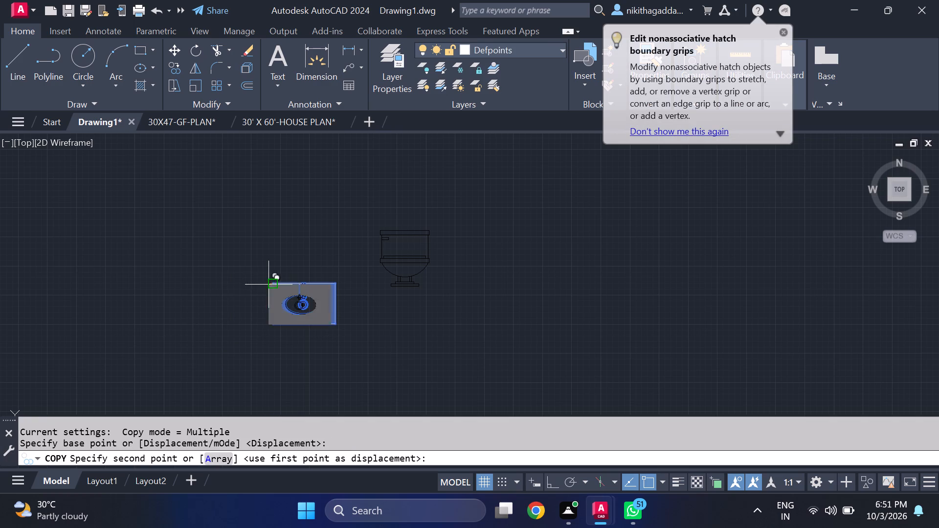
{"action": "left_click", "coordinate": [546, 273]}
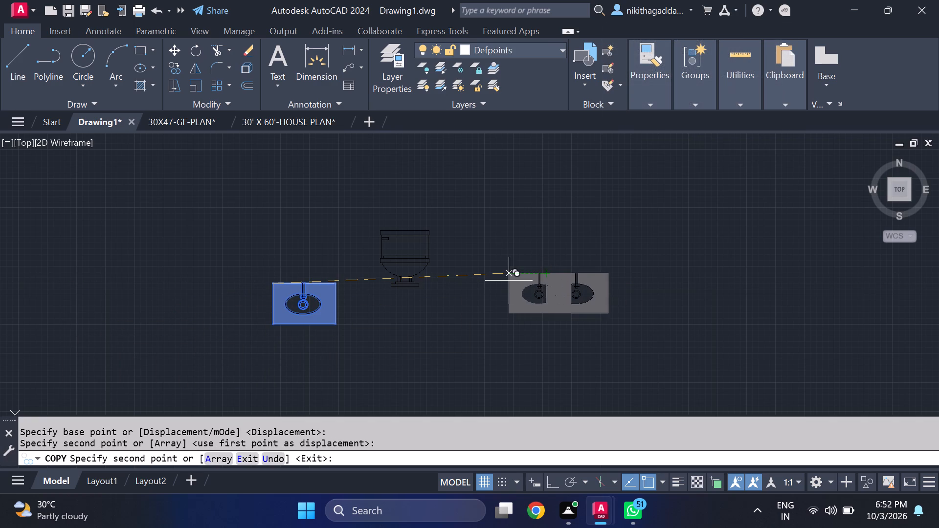
{"action": "key", "text": "Escape"}
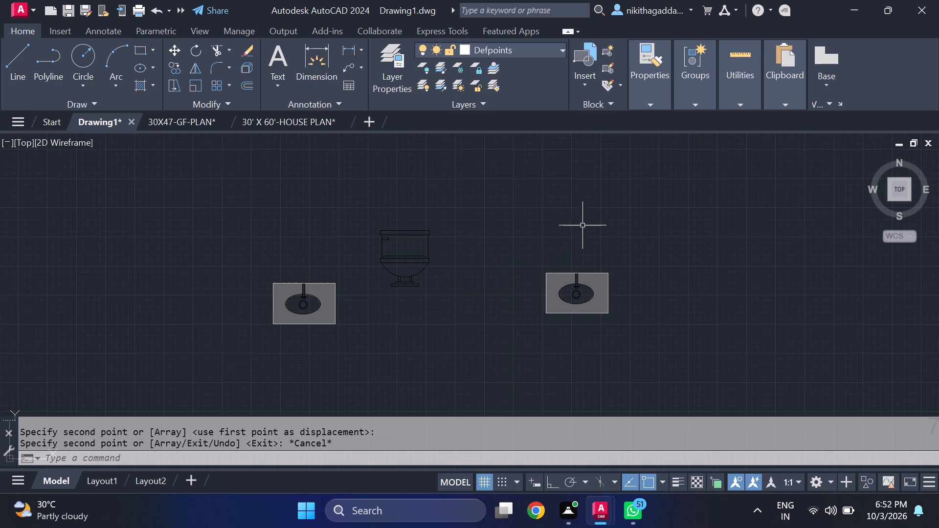
Rotate the copied wash basin 90 degrees clockwise about its counter's upper-right corner so the tap faces right.
{"action": "left_click", "coordinate": [672, 218]}
{"action": "left_click", "coordinate": [503, 386]}
{"action": "type", "text": "ro"}
{"action": "key", "text": "Return"}
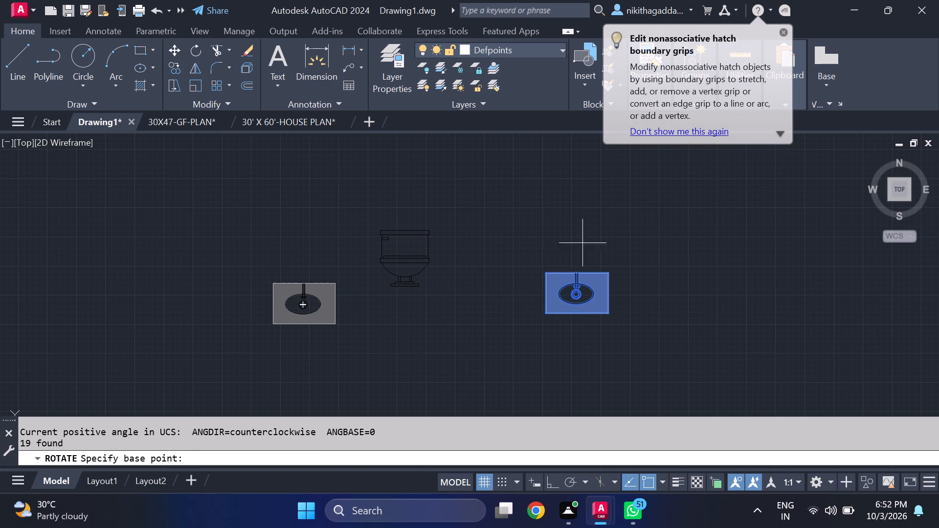
{"action": "left_click", "coordinate": [611, 273]}
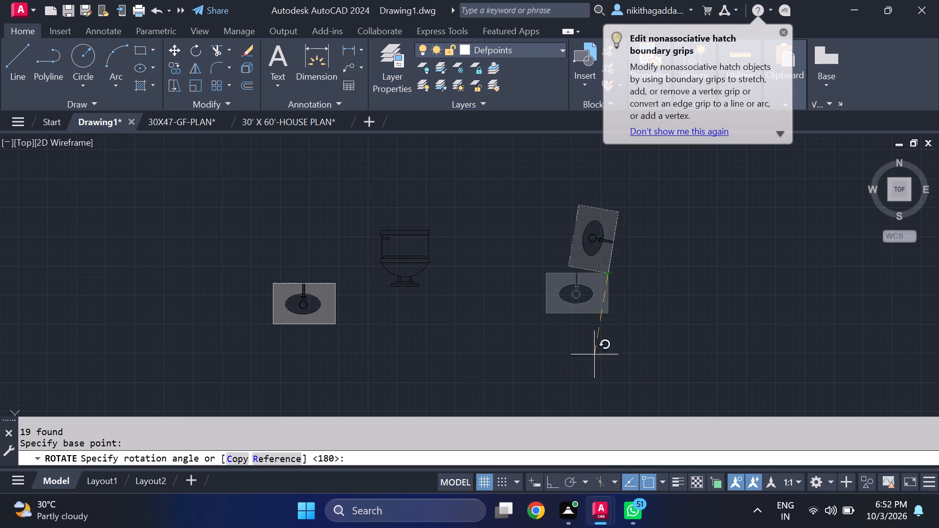
{"action": "left_click", "coordinate": [612, 339]}
Move the rotated wash basin into the right-hand bedroom's bathroom, with its tap side against the thin vertical partition near the lower wall.
{"action": "left_click", "coordinate": [652, 188]}
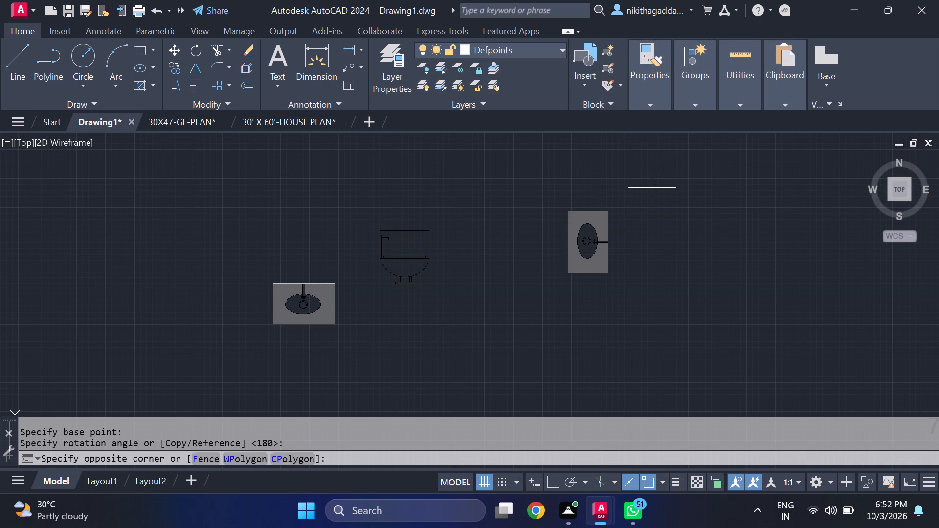
{"action": "left_click", "coordinate": [539, 328]}
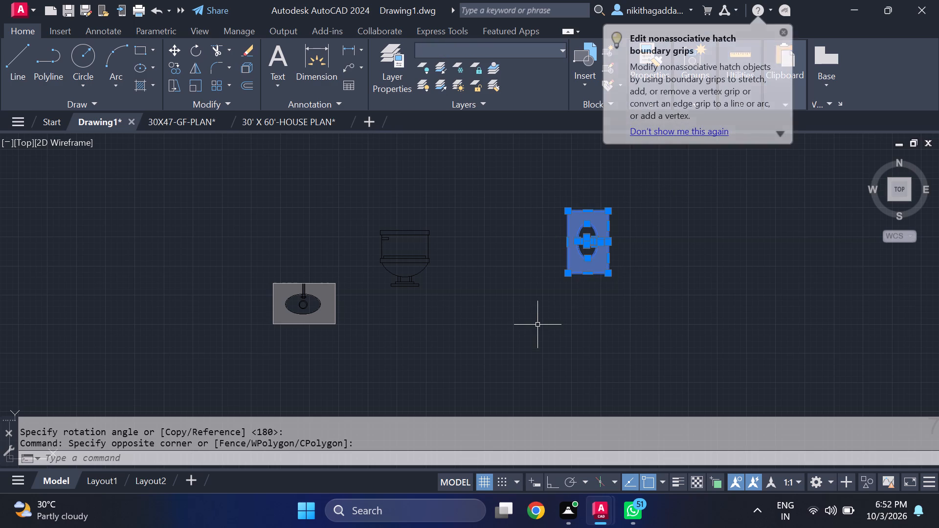
{"action": "key", "text": "m"}
{"action": "key", "text": "Return"}
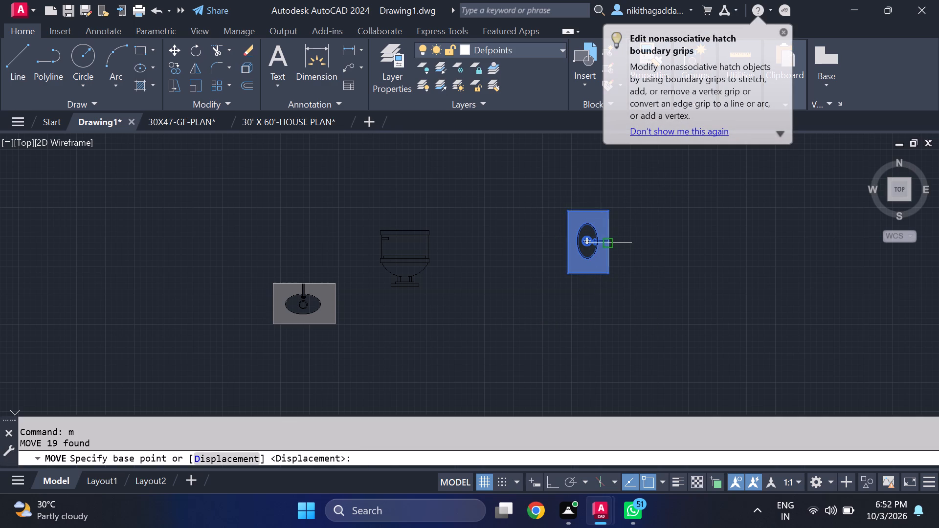
{"action": "scroll", "coordinate": [589, 241], "scroll_direction": "up", "scroll_amount": 3}
{"action": "left_click", "coordinate": [576, 245]}
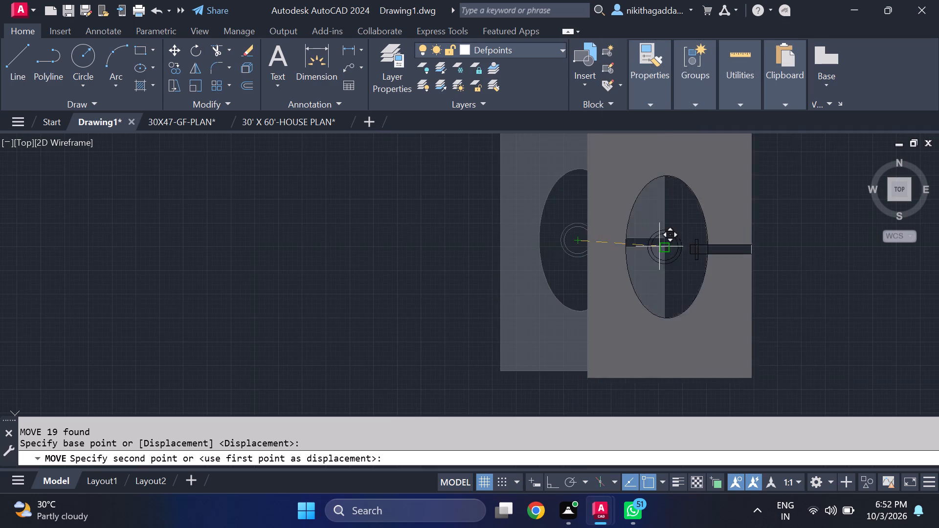
{"action": "scroll", "coordinate": [763, 254], "scroll_direction": "down", "scroll_amount": 4}
{"action": "middle_click_drag", "start_coordinate": [804, 288], "coordinate": [599, 285]}
{"action": "scroll", "coordinate": [767, 274], "scroll_direction": "down", "scroll_amount": 5}
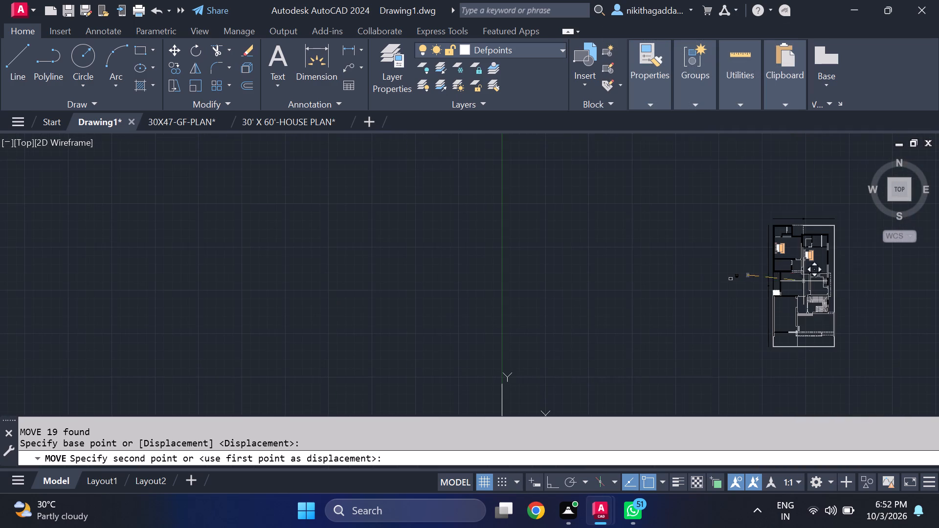
{"action": "scroll", "coordinate": [823, 260], "scroll_direction": "up", "scroll_amount": 4}
{"action": "scroll", "coordinate": [805, 212], "scroll_direction": "up", "scroll_amount": 3}
{"action": "middle_click_drag", "start_coordinate": [811, 191], "coordinate": [746, 253]}
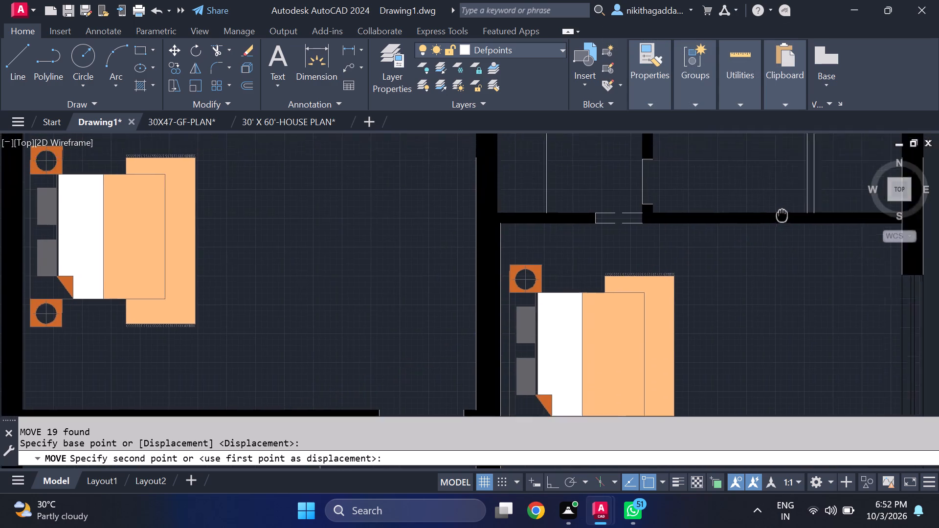
{"action": "middle_click_drag", "start_coordinate": [746, 253], "coordinate": [697, 307]}
{"action": "scroll", "coordinate": [708, 270], "scroll_direction": "up", "scroll_amount": 1}
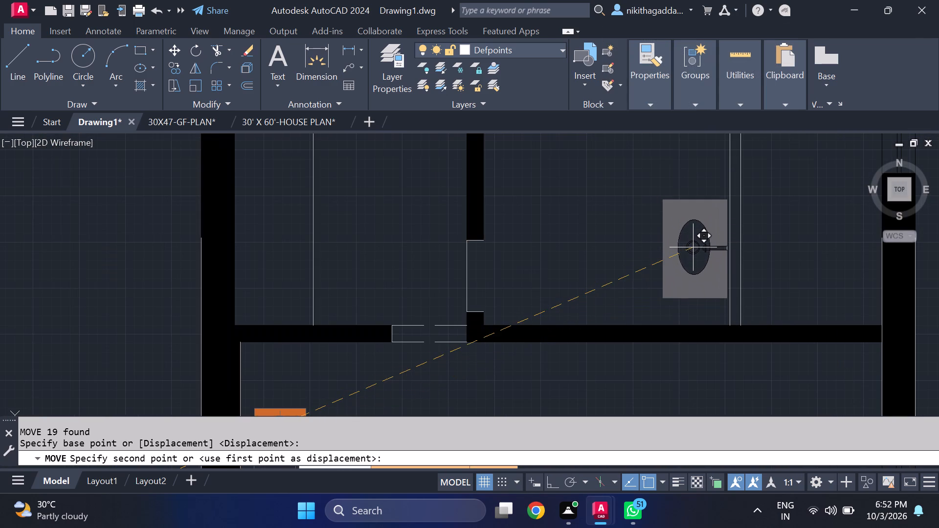
{"action": "scroll", "coordinate": [692, 248], "scroll_direction": "up", "scroll_amount": 2}
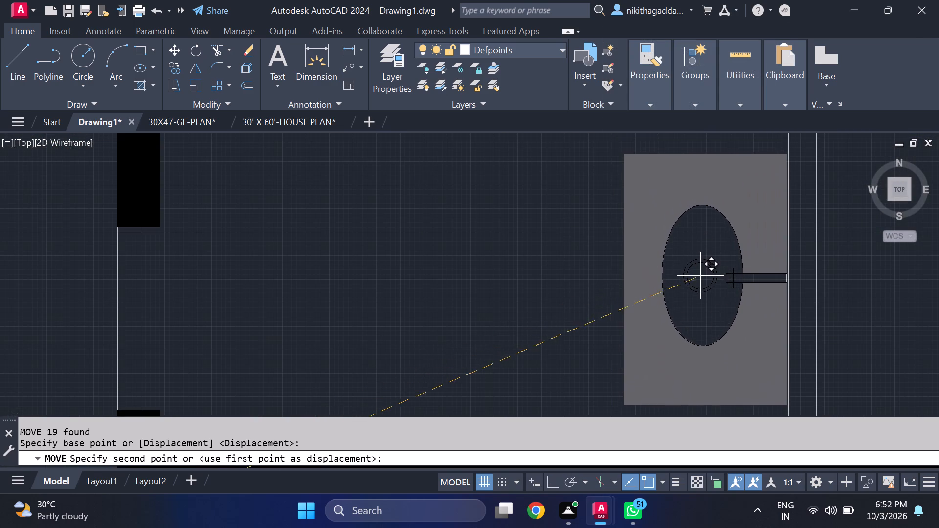
{"action": "left_click", "coordinate": [700, 292]}
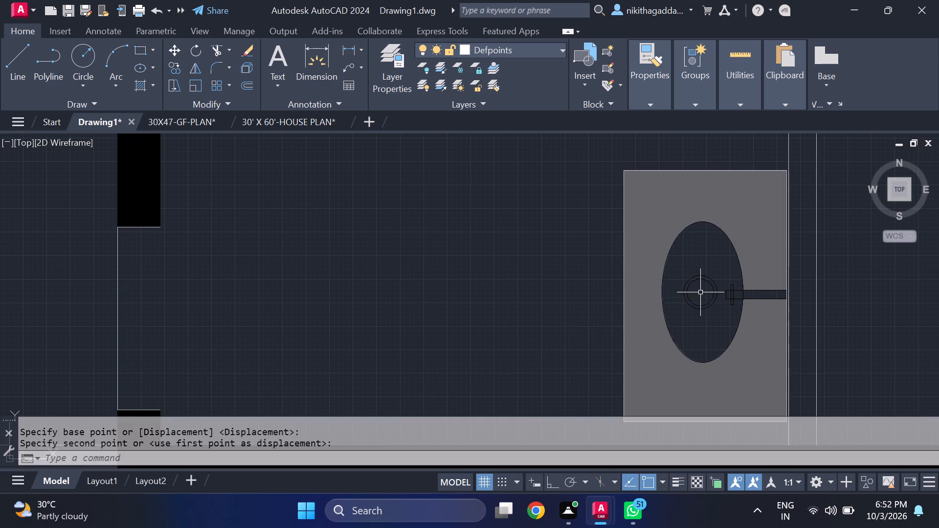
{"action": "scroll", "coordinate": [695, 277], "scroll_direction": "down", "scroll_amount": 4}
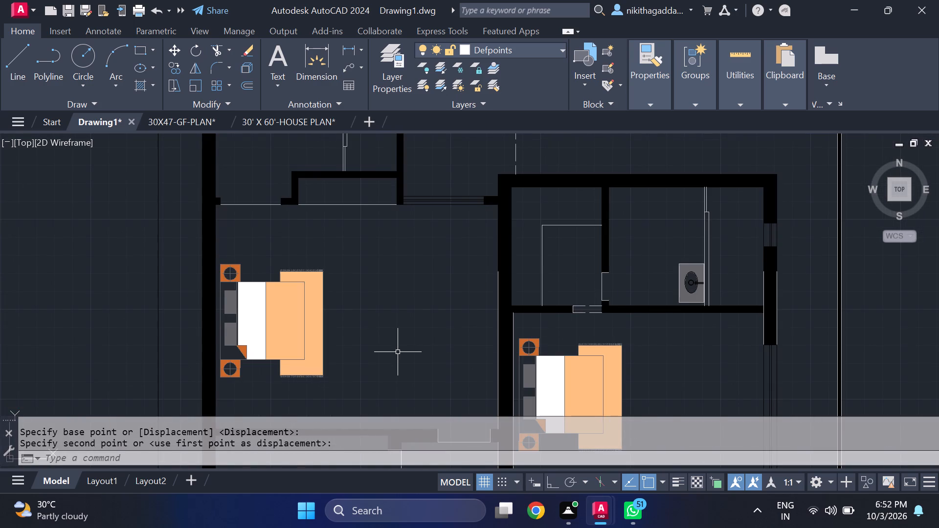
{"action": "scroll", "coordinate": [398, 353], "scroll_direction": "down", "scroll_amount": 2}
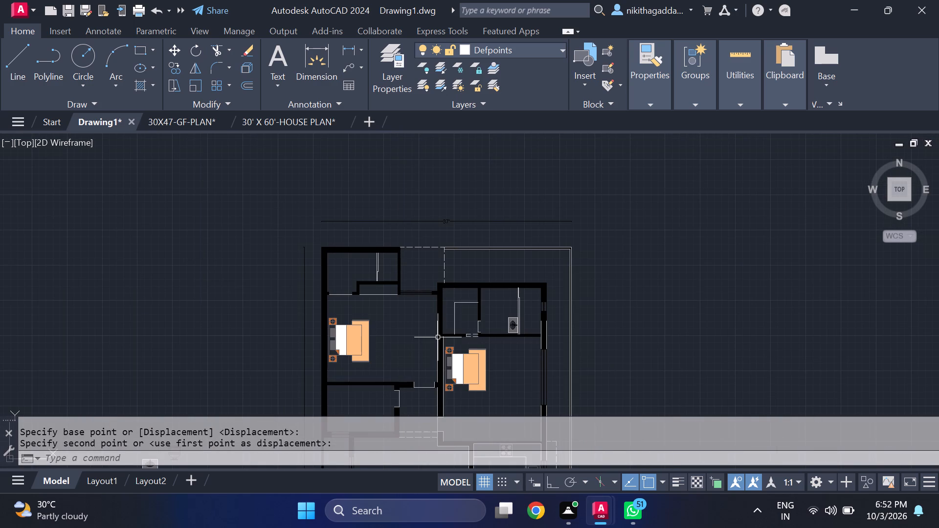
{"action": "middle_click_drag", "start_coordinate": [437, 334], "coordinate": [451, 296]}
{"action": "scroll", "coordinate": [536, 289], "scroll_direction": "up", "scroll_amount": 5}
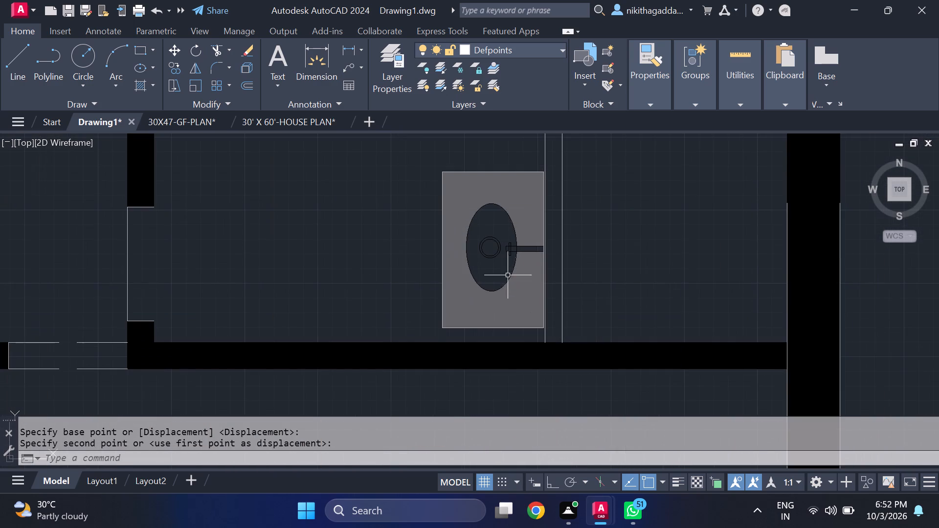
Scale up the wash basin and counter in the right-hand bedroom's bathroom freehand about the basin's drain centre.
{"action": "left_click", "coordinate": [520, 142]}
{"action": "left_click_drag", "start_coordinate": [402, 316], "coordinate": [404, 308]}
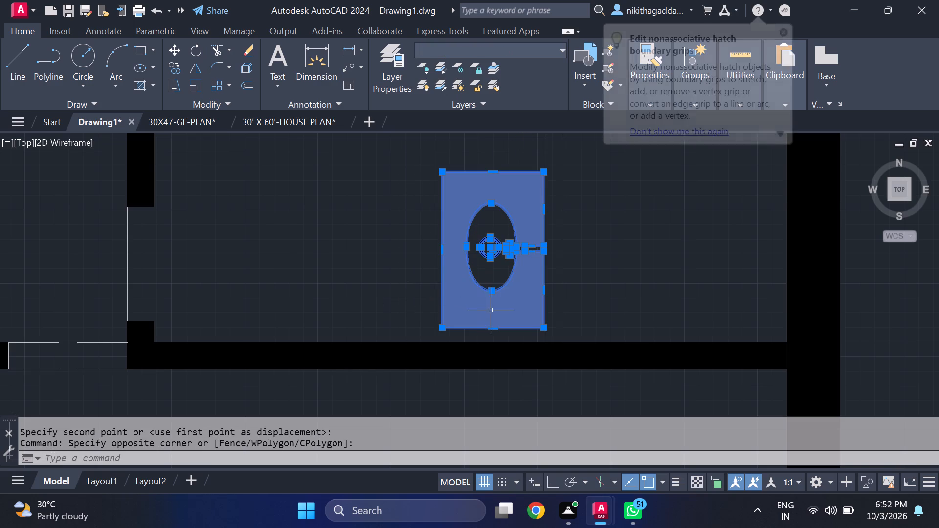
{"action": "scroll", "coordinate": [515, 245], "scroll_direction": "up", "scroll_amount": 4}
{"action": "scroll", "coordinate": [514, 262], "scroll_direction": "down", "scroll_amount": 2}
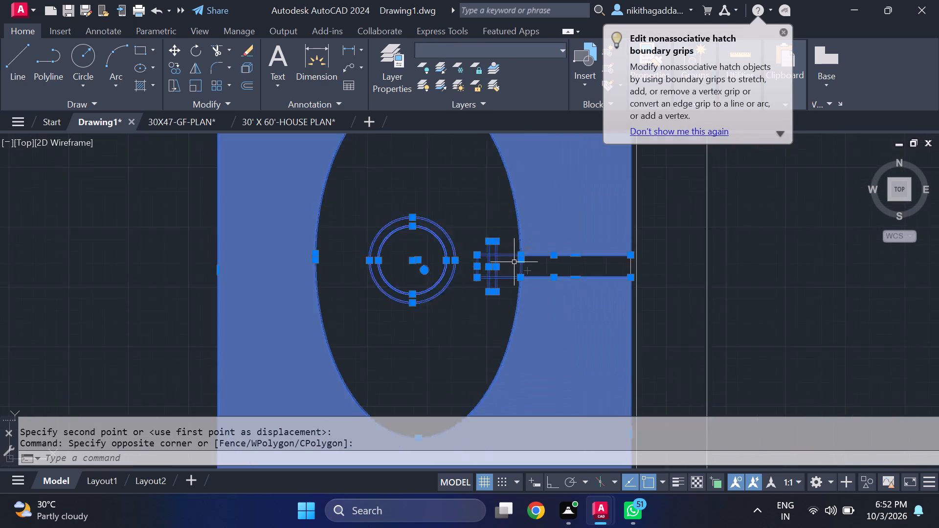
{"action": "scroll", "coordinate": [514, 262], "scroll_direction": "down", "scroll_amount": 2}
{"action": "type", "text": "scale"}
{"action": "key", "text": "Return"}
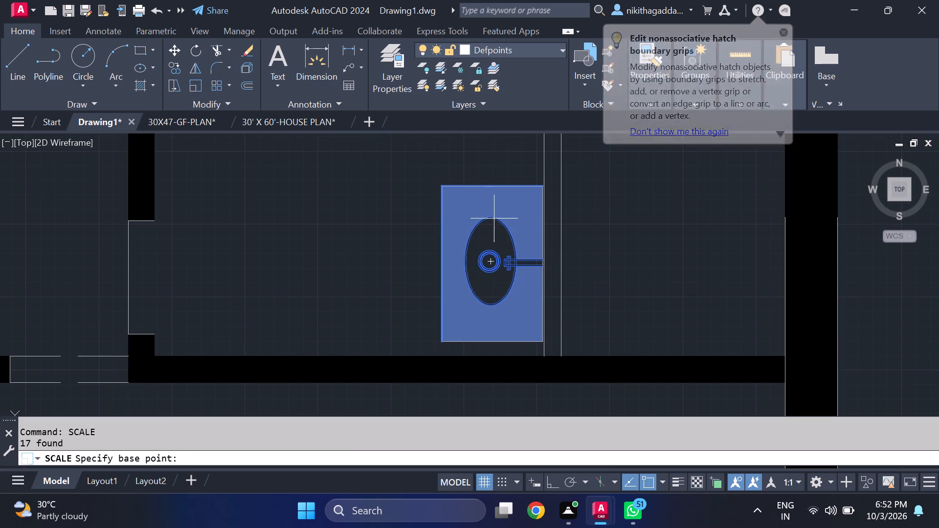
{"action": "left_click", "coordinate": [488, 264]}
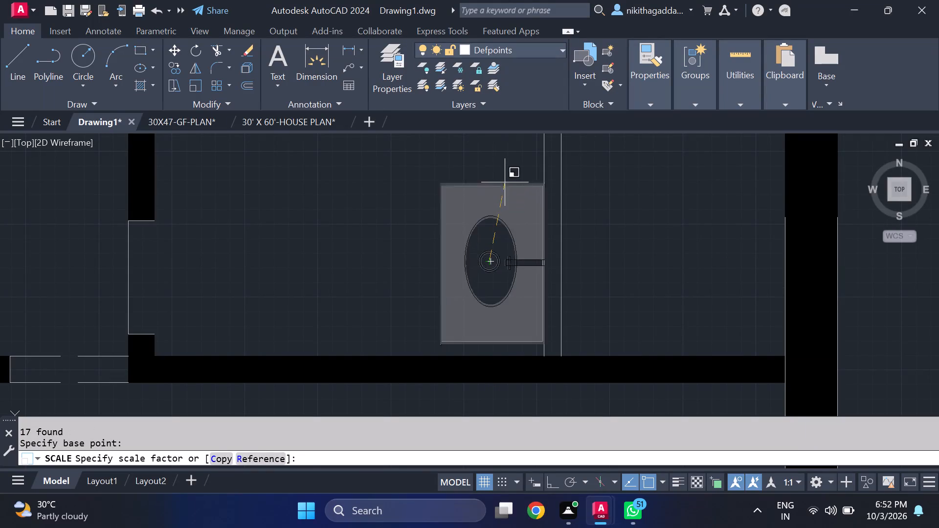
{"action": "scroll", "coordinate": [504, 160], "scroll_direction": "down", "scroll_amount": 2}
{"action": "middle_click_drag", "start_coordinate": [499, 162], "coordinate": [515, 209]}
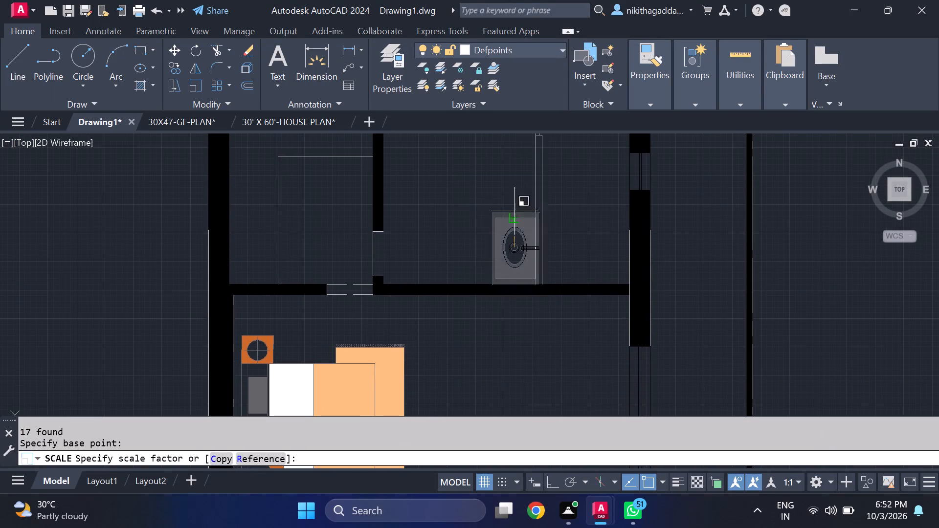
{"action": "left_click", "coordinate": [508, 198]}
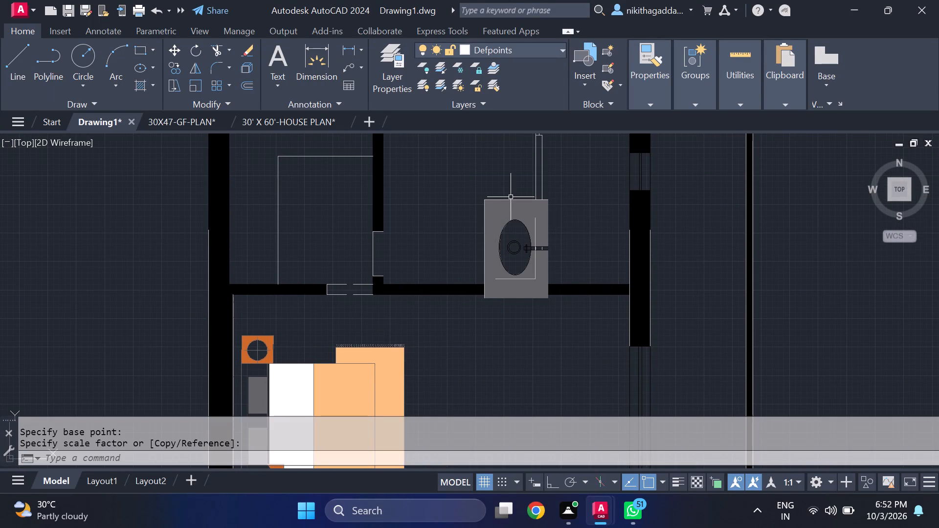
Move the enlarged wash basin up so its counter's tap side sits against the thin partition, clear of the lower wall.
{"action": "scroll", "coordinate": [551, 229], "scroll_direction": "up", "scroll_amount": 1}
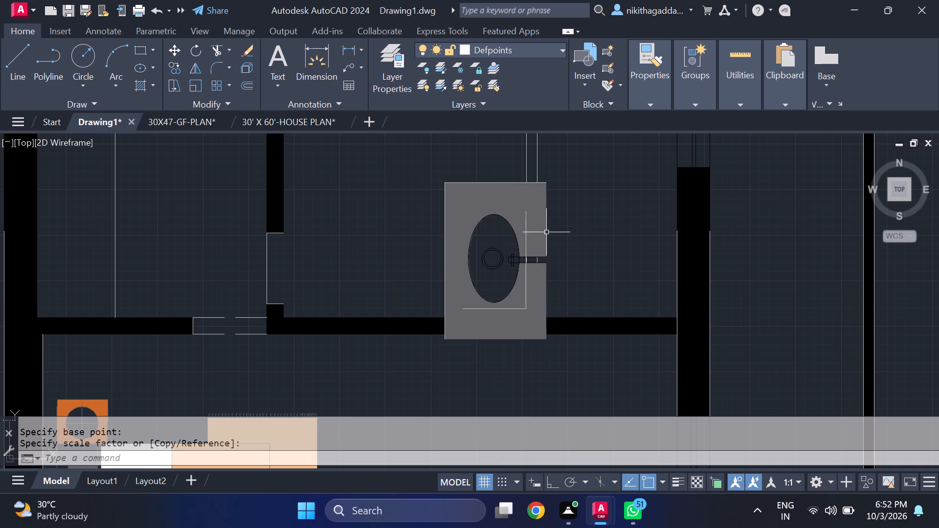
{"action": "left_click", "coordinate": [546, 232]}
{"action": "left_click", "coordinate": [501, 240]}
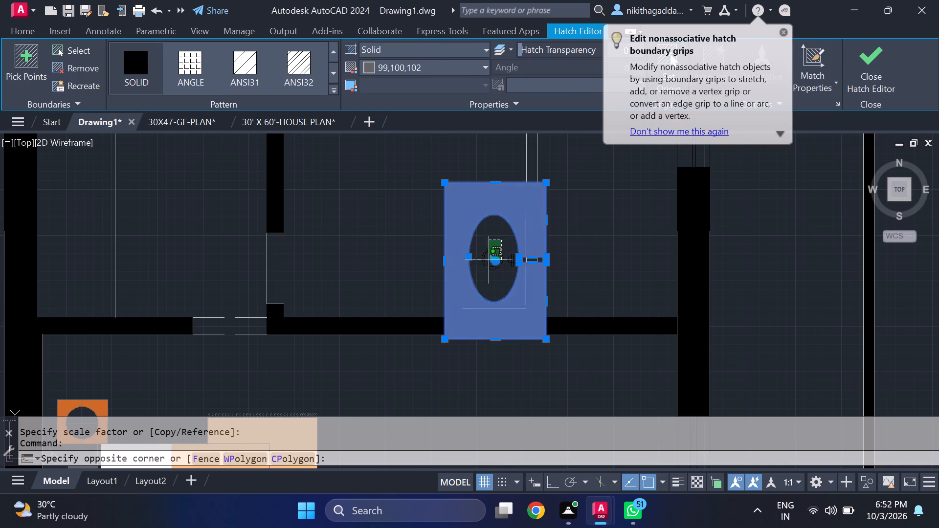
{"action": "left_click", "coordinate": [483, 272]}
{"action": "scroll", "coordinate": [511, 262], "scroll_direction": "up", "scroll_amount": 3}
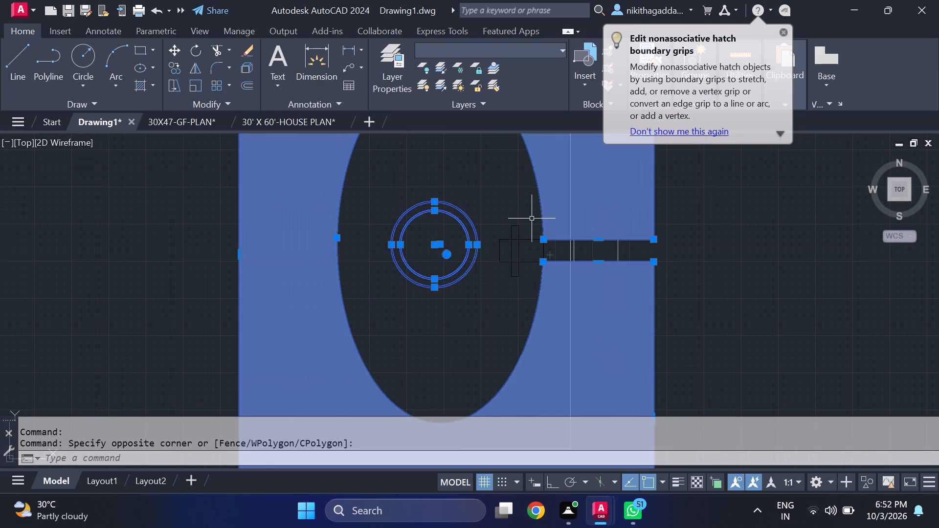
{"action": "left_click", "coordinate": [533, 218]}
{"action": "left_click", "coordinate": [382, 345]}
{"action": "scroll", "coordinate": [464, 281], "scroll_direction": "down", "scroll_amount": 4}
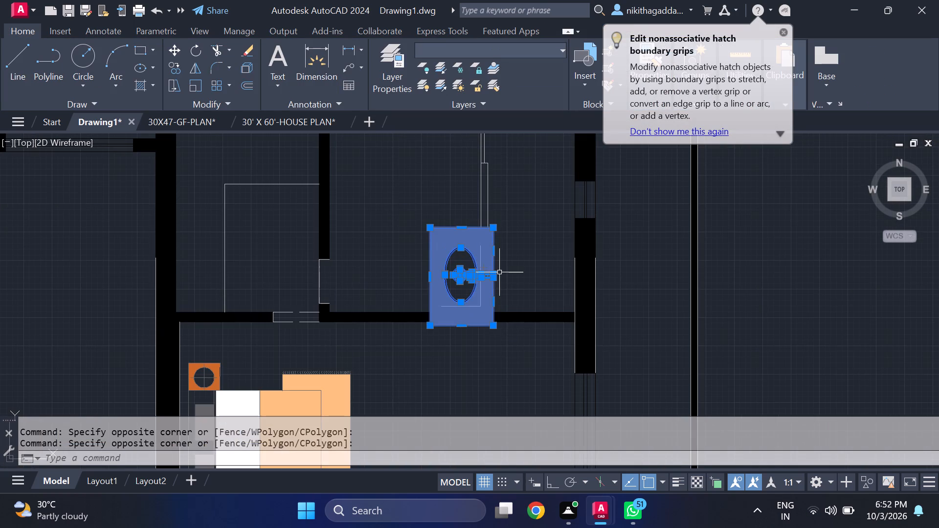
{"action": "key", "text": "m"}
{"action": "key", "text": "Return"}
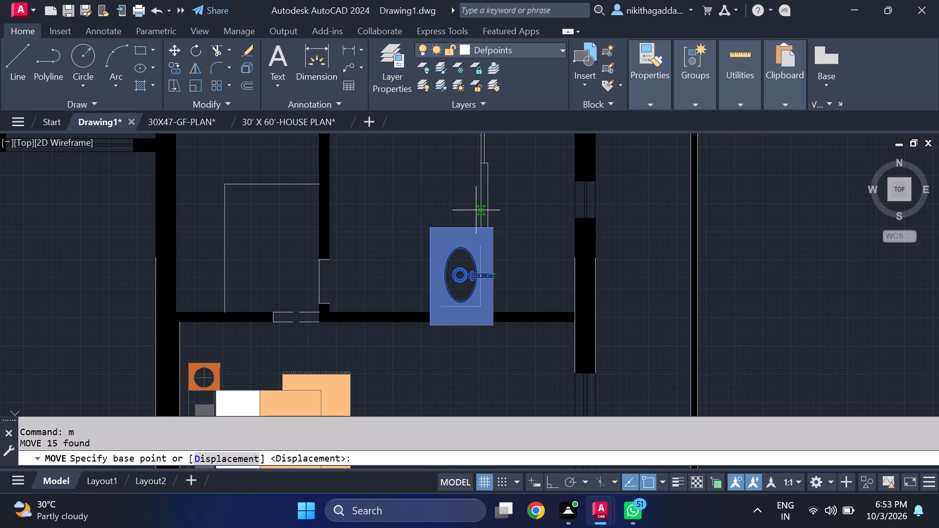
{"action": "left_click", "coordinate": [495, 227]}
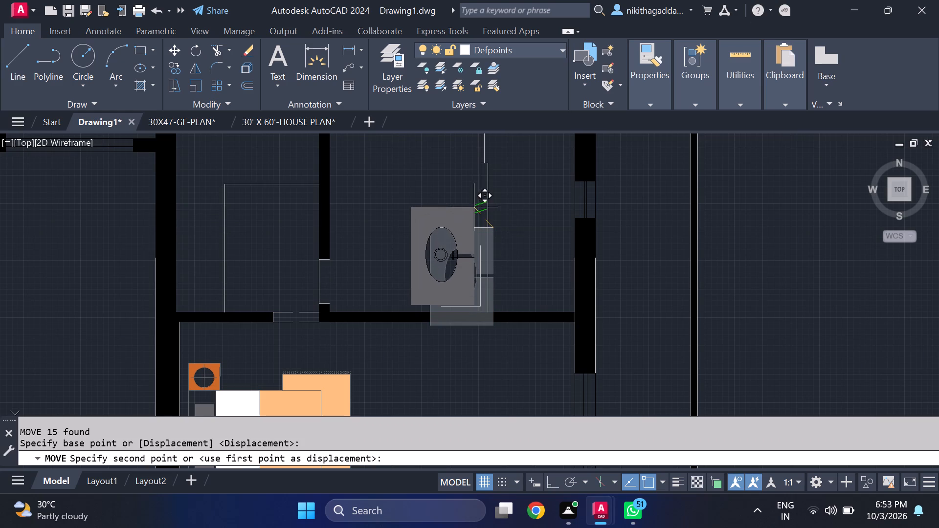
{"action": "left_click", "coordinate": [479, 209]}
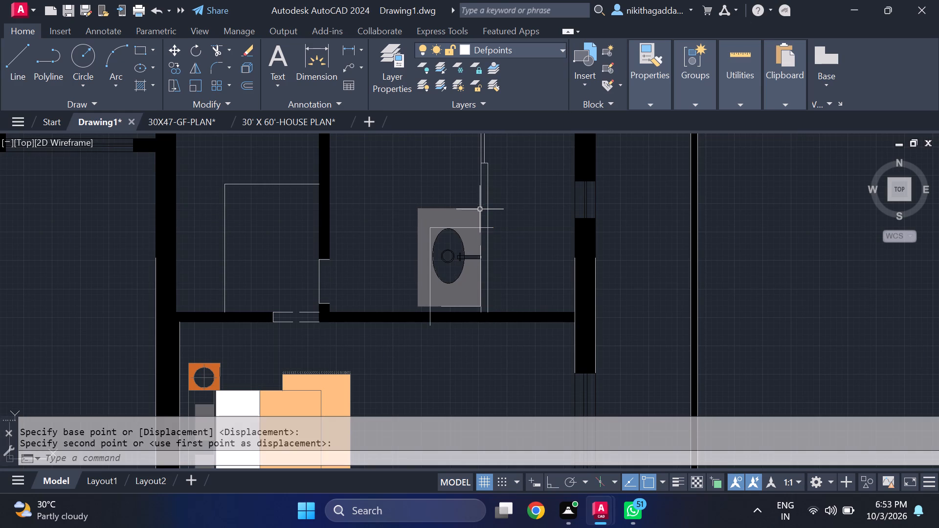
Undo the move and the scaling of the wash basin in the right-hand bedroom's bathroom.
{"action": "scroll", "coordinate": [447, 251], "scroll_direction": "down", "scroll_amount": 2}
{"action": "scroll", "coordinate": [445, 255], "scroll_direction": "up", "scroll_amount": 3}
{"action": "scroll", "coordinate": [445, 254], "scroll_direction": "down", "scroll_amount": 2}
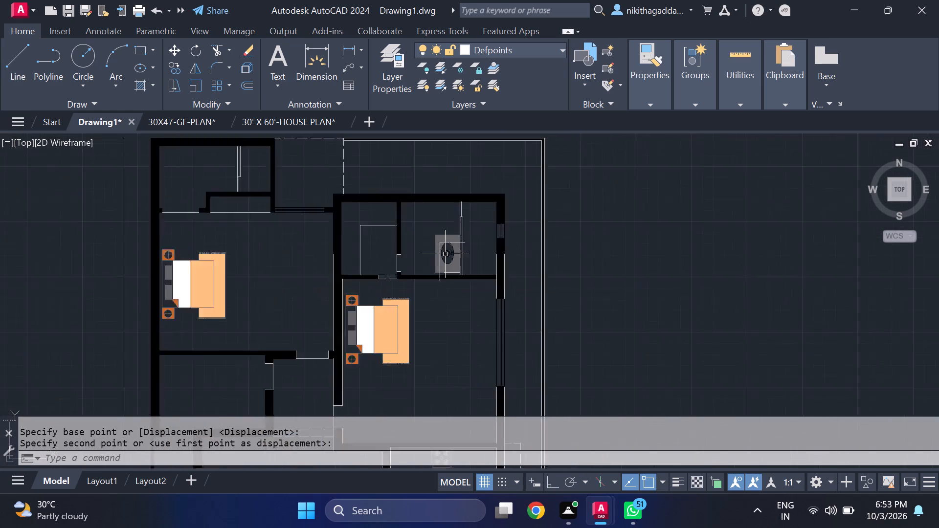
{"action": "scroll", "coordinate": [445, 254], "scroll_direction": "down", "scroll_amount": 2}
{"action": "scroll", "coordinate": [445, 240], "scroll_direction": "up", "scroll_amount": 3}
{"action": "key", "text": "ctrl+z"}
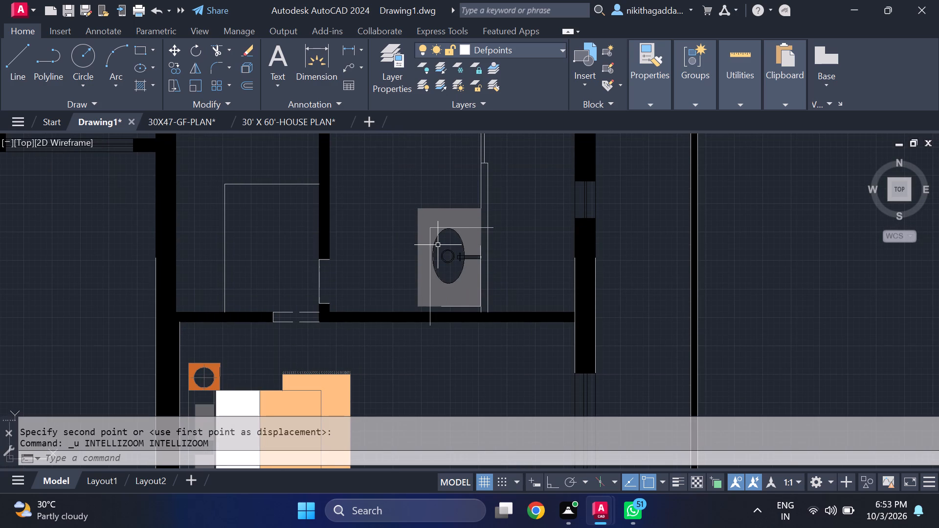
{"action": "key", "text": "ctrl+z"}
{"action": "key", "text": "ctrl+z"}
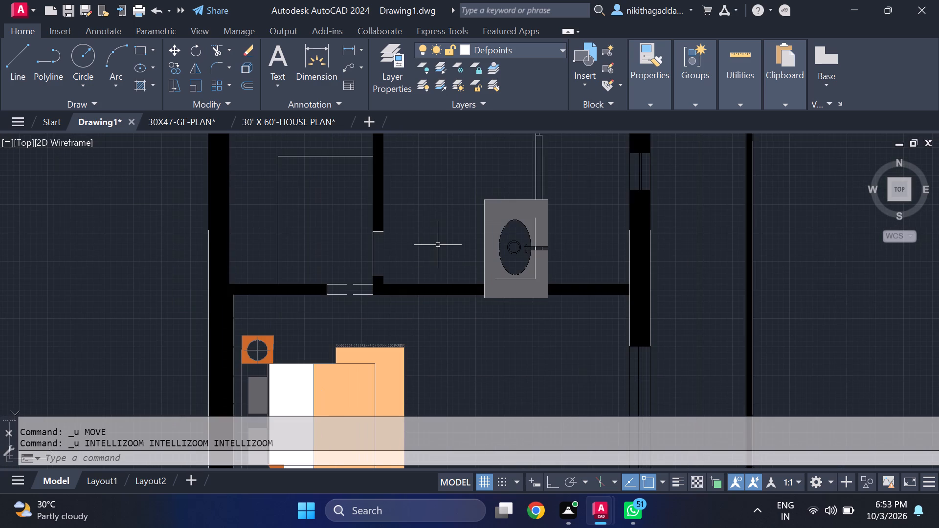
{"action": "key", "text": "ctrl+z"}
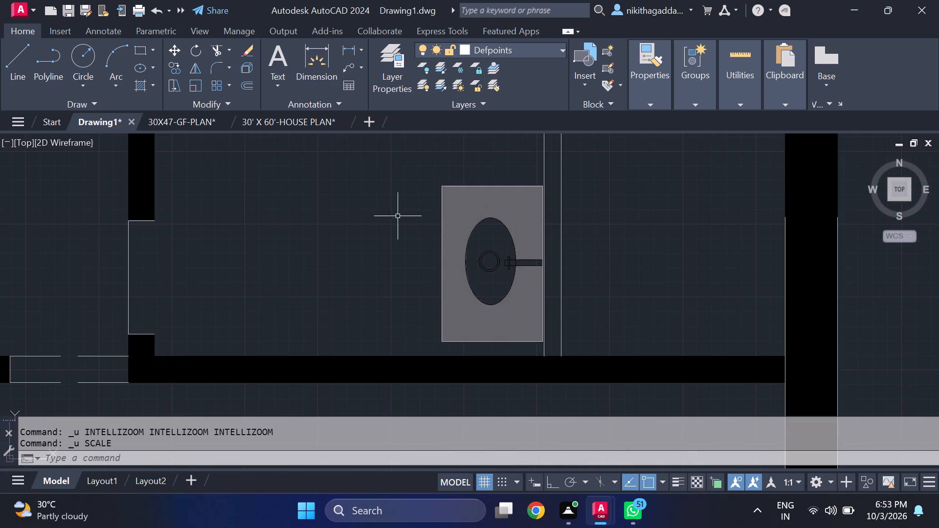
Move the loose wash basin by its counter's upper-left corner to the upper wall of the left-hand bedroom's bathroom, near the left wall.
{"action": "scroll", "coordinate": [532, 254], "scroll_direction": "up", "scroll_amount": 2}
{"action": "scroll", "coordinate": [554, 239], "scroll_direction": "down", "scroll_amount": 1}
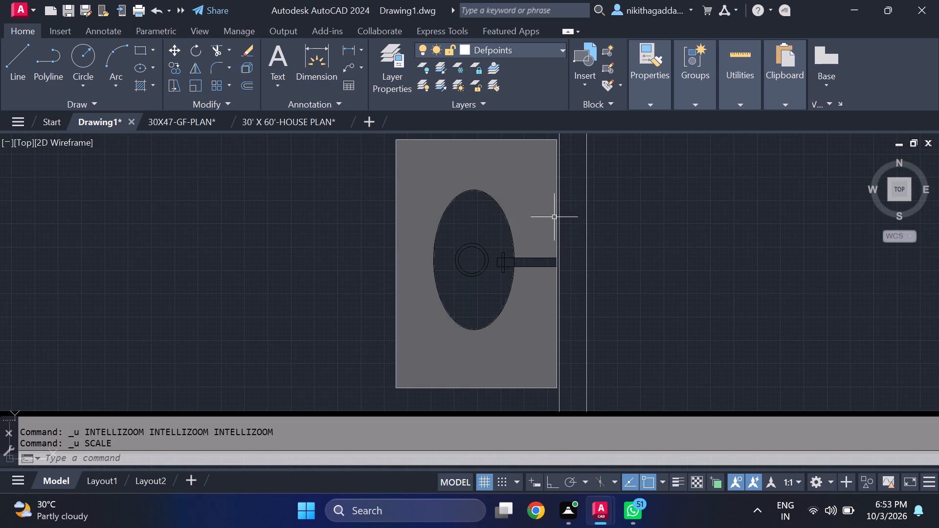
{"action": "scroll", "coordinate": [547, 223], "scroll_direction": "down", "scroll_amount": 4}
{"action": "scroll", "coordinate": [535, 266], "scroll_direction": "down", "scroll_amount": 1}
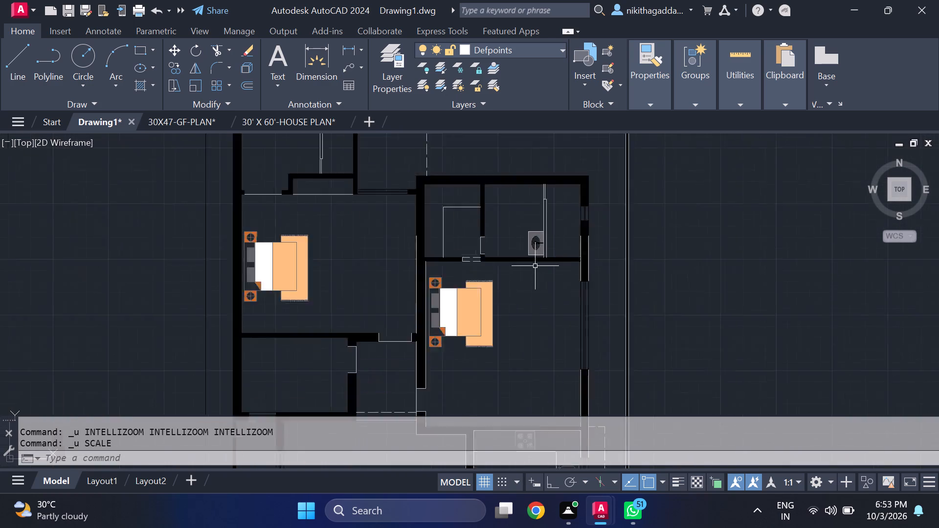
{"action": "scroll", "coordinate": [535, 266], "scroll_direction": "down", "scroll_amount": 2}
{"action": "scroll", "coordinate": [539, 254], "scroll_direction": "up", "scroll_amount": 3}
{"action": "middle_click_drag", "start_coordinate": [449, 317], "coordinate": [597, 259]}
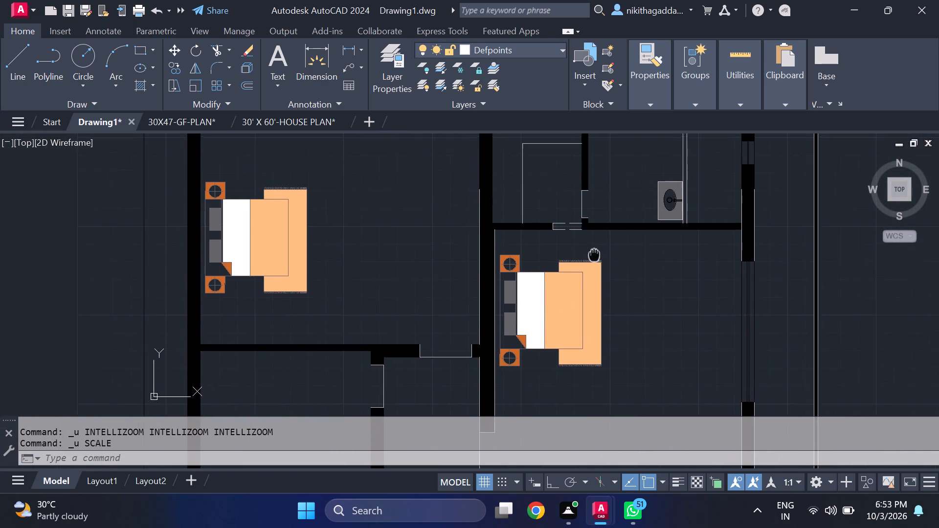
{"action": "middle_click_drag", "start_coordinate": [597, 259], "coordinate": [600, 269]}
{"action": "middle_click_drag", "start_coordinate": [348, 283], "coordinate": [808, 253]}
{"action": "scroll", "coordinate": [547, 283], "scroll_direction": "down", "scroll_amount": 4}
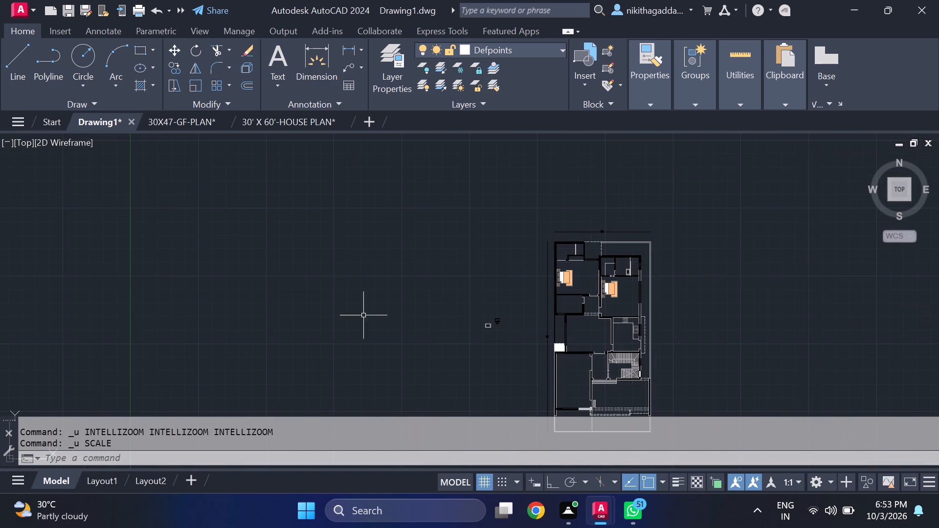
{"action": "scroll", "coordinate": [463, 328], "scroll_direction": "up", "scroll_amount": 4}
{"action": "left_click", "coordinate": [649, 306]}
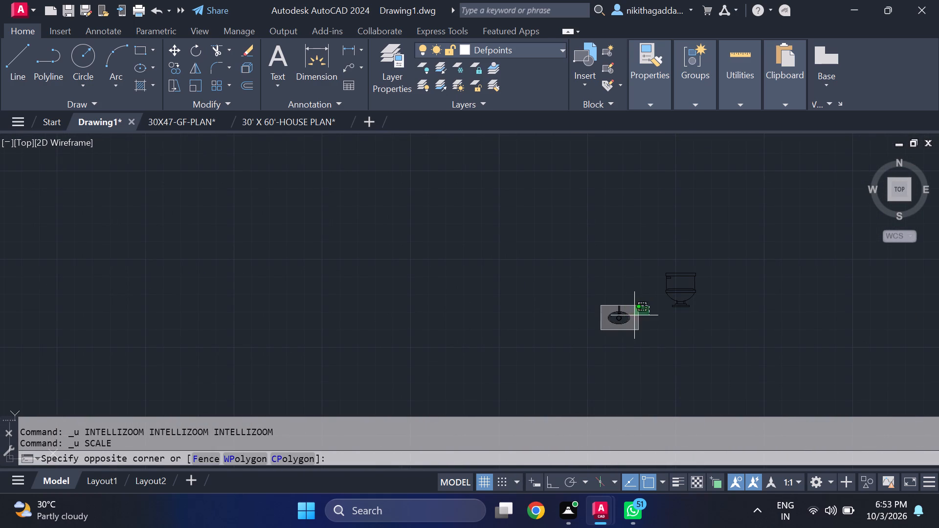
{"action": "left_click", "coordinate": [577, 342]}
{"action": "scroll", "coordinate": [627, 298], "scroll_direction": "up", "scroll_amount": 2}
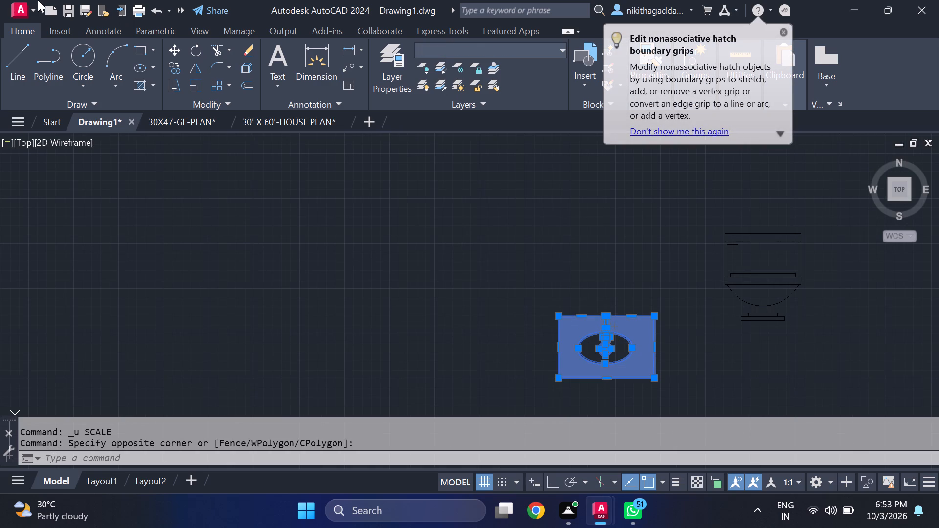
{"action": "key", "text": "m"}
{"action": "key", "text": "Return"}
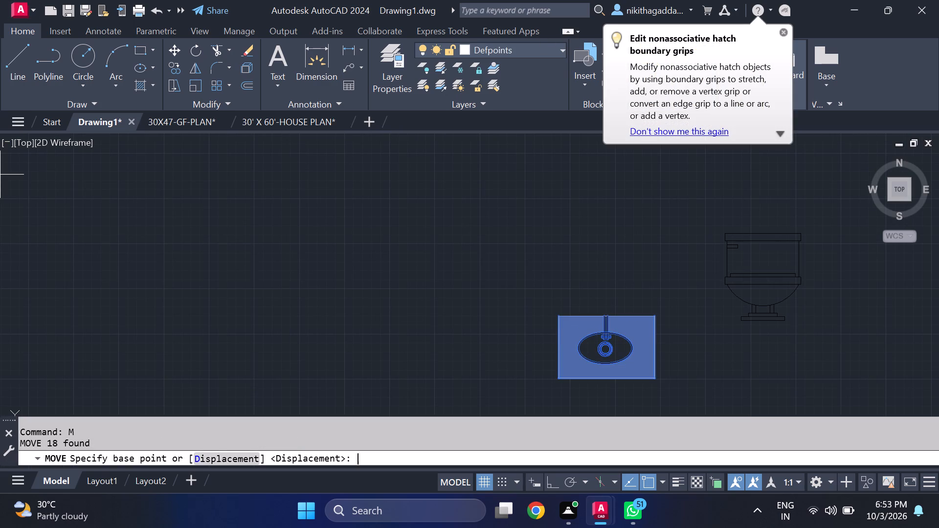
{"action": "left_click", "coordinate": [559, 314]}
{"action": "scroll", "coordinate": [467, 136], "scroll_direction": "down", "scroll_amount": 5}
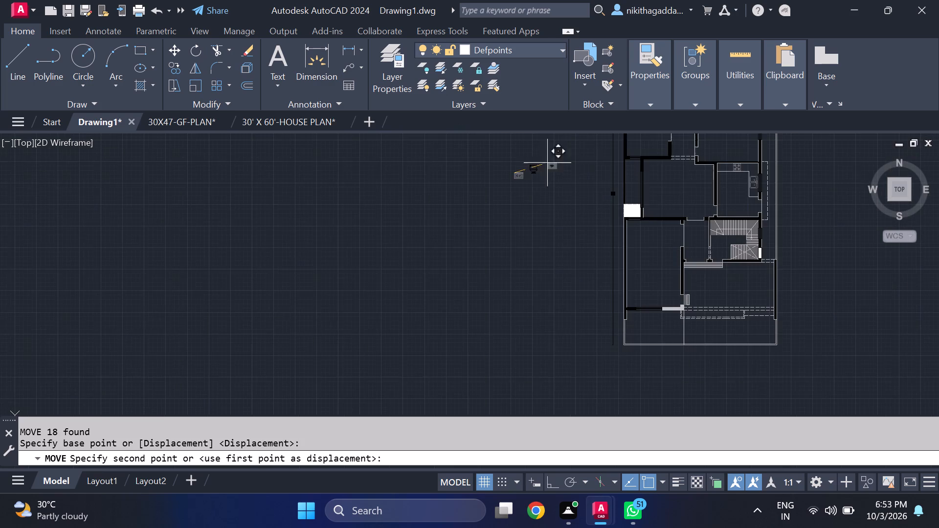
{"action": "middle_click_drag", "start_coordinate": [608, 182], "coordinate": [457, 337]}
{"action": "scroll", "coordinate": [486, 206], "scroll_direction": "up", "scroll_amount": 3}
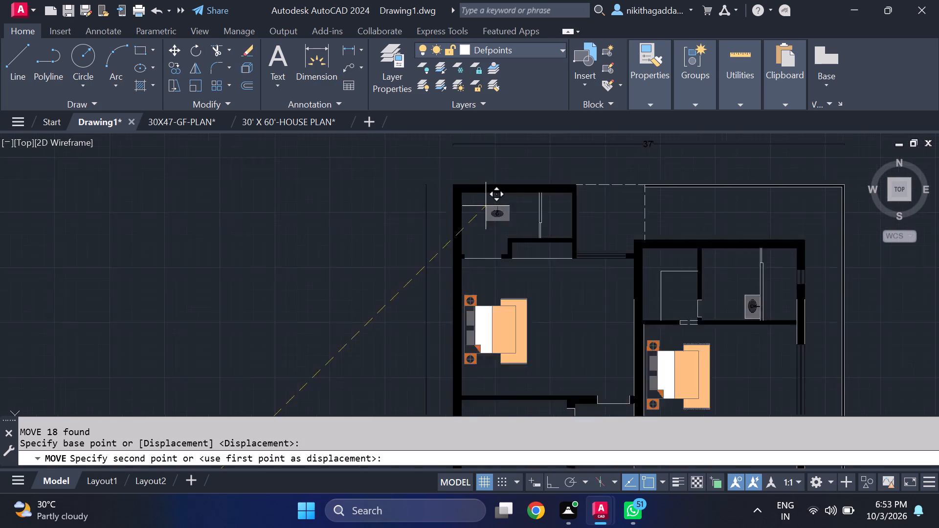
{"action": "scroll", "coordinate": [472, 196], "scroll_direction": "up", "scroll_amount": 2}
{"action": "scroll", "coordinate": [420, 170], "scroll_direction": "up", "scroll_amount": 1}
{"action": "left_click", "coordinate": [412, 165]}
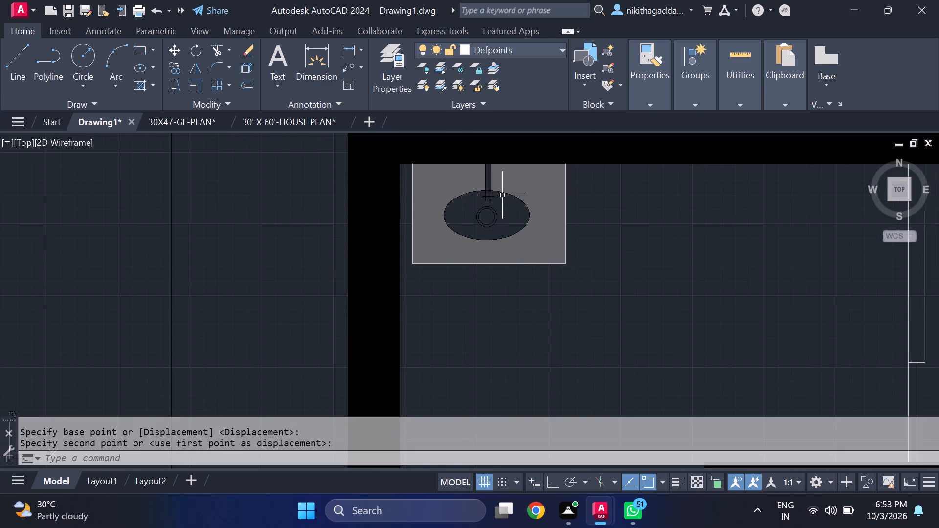
Mirror the loose toilet block across a horizontal line above it with Ortho on, erasing the source object.
{"action": "scroll", "coordinate": [502, 198], "scroll_direction": "down", "scroll_amount": 5}
{"action": "middle_click_drag", "start_coordinate": [398, 323], "coordinate": [430, 255]}
{"action": "middle_click", "coordinate": [435, 247]}
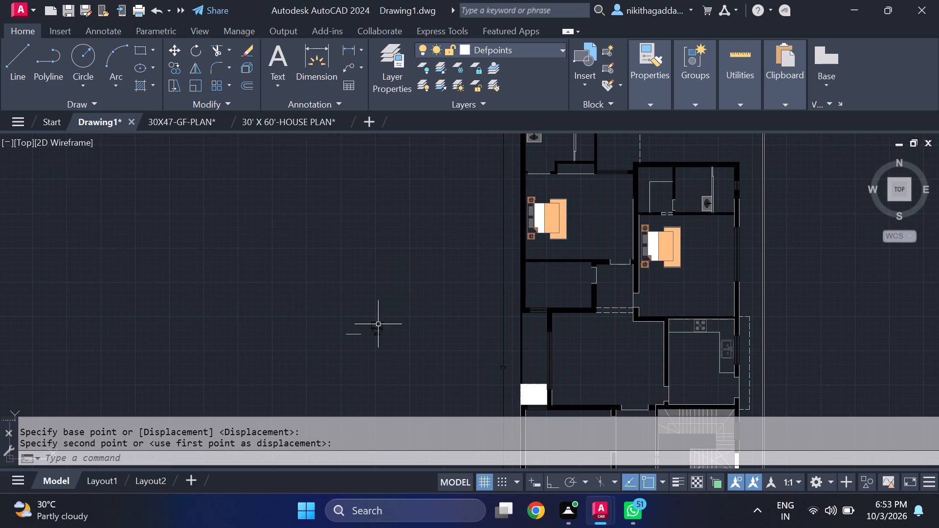
{"action": "scroll", "coordinate": [375, 326], "scroll_direction": "up", "scroll_amount": 2}
{"action": "left_click", "coordinate": [418, 311]}
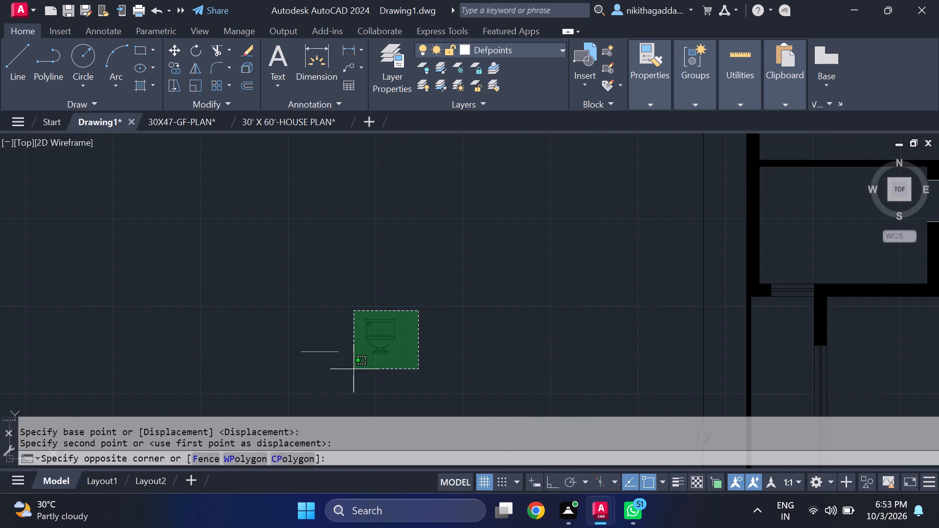
{"action": "left_click", "coordinate": [353, 371]}
{"action": "type", "text": "mi"}
{"action": "key", "text": "Return"}
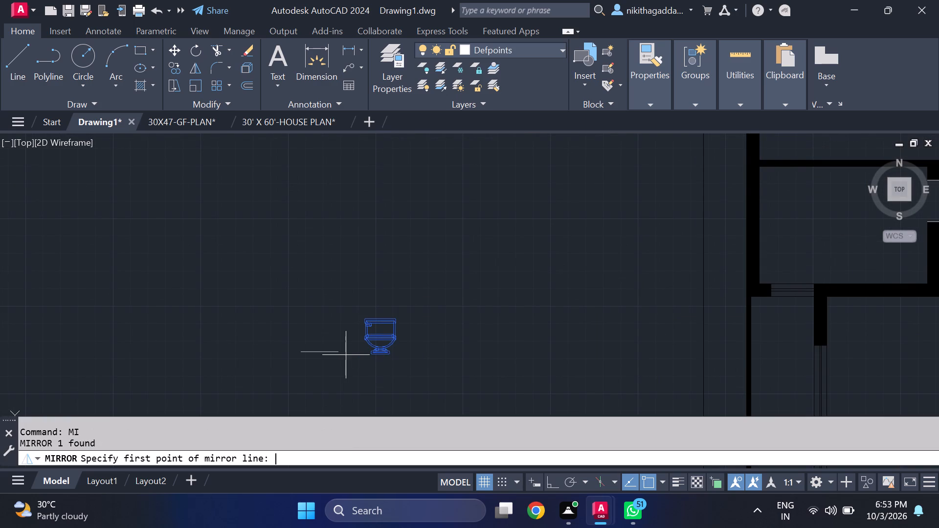
{"action": "left_click", "coordinate": [293, 293]}
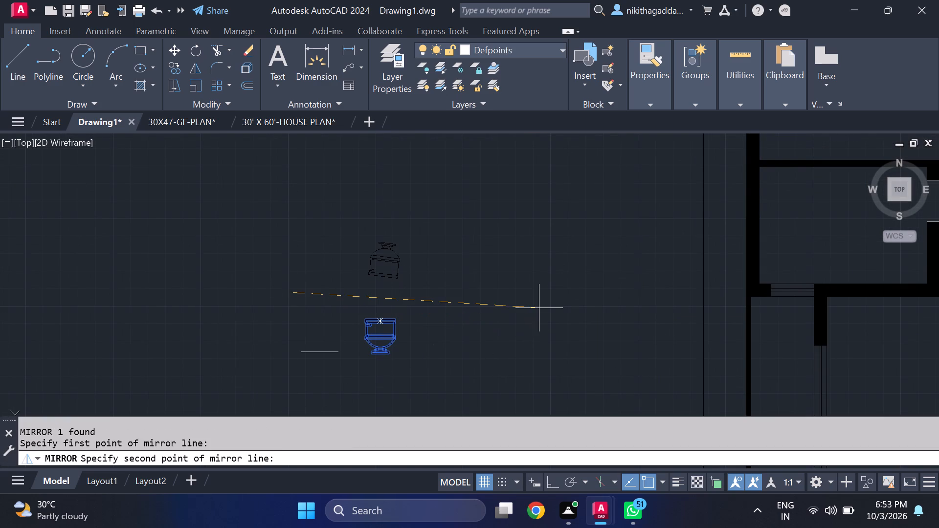
{"action": "key", "text": "F8"}
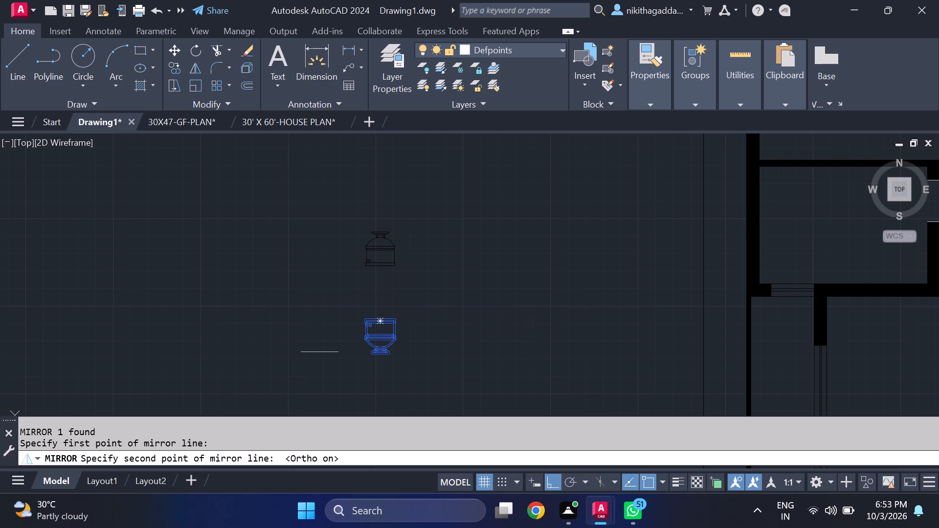
{"action": "left_click", "coordinate": [605, 303]}
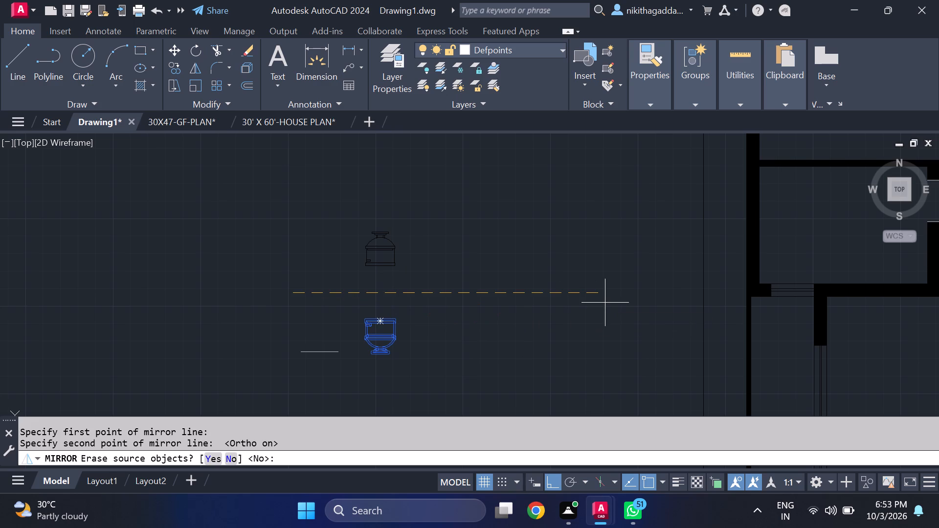
{"action": "type", "text": "yes"}
{"action": "key", "text": "Return"}
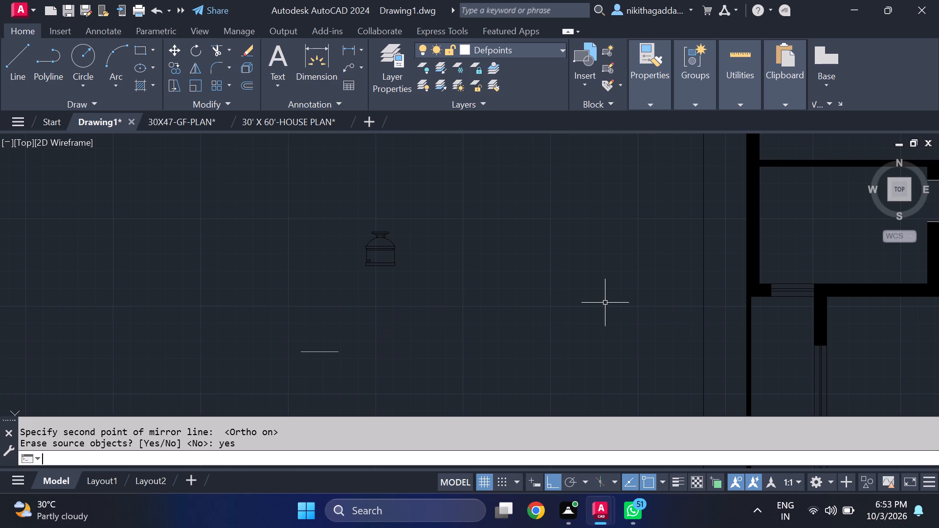
Copy the loose toilet block by its tank's top midpoint to the upper wall of the left-hand bedroom's bathroom, with Ortho off.
{"action": "left_click", "coordinate": [413, 214]}
{"action": "left_click", "coordinate": [344, 276]}
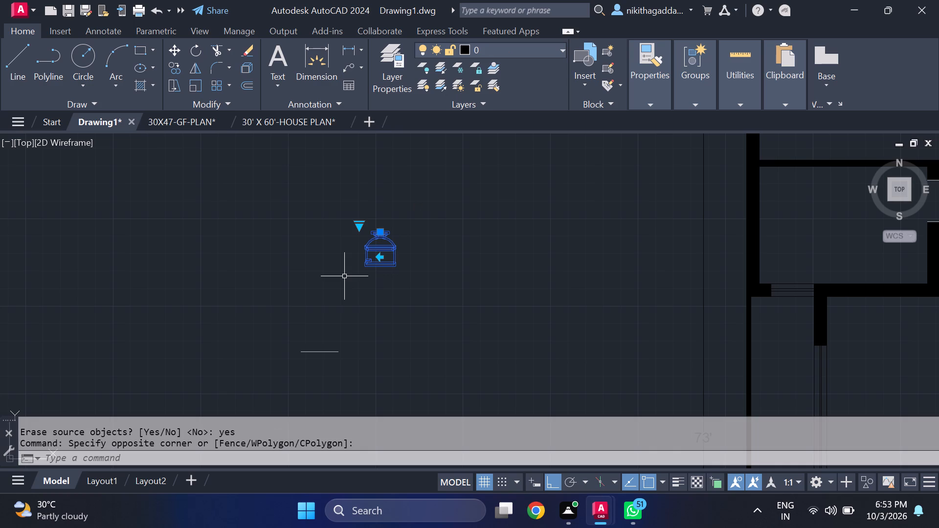
{"action": "type", "text": "co"}
{"action": "key", "text": "Return"}
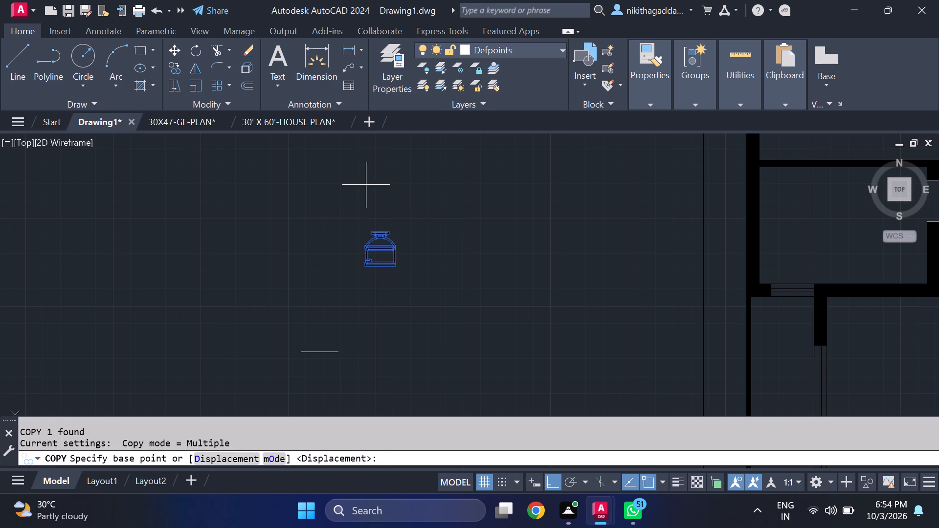
{"action": "left_click", "coordinate": [380, 229]}
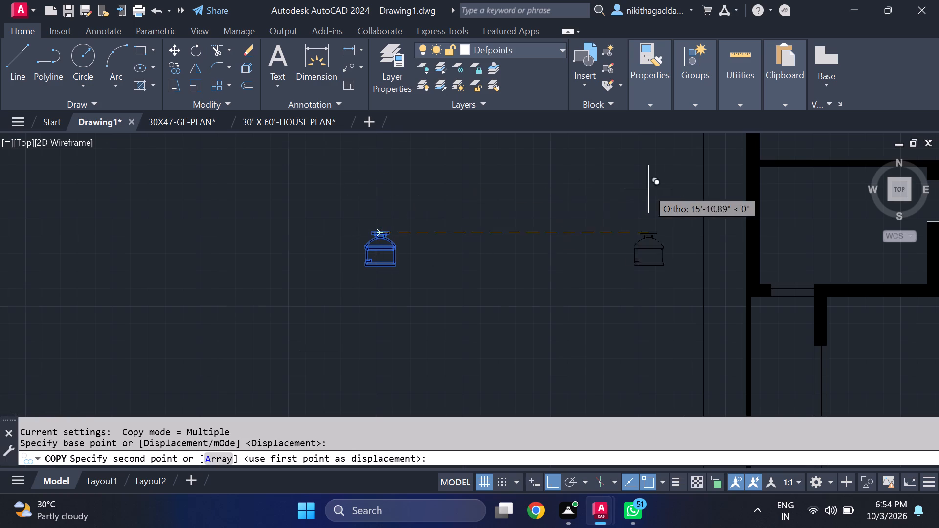
{"action": "scroll", "coordinate": [648, 189], "scroll_direction": "down", "scroll_amount": 5}
{"action": "key", "text": "F8"}
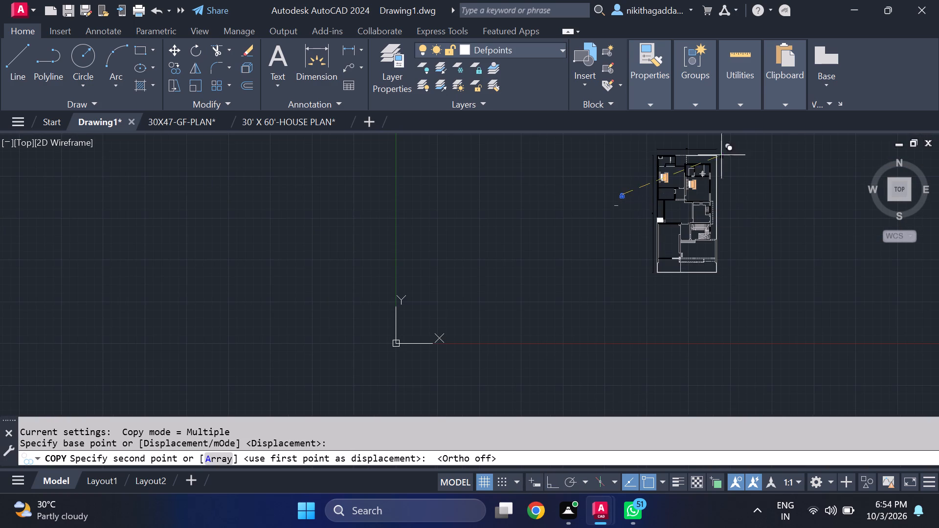
{"action": "scroll", "coordinate": [684, 148], "scroll_direction": "up", "scroll_amount": 5}
{"action": "scroll", "coordinate": [513, 222], "scroll_direction": "up", "scroll_amount": 3}
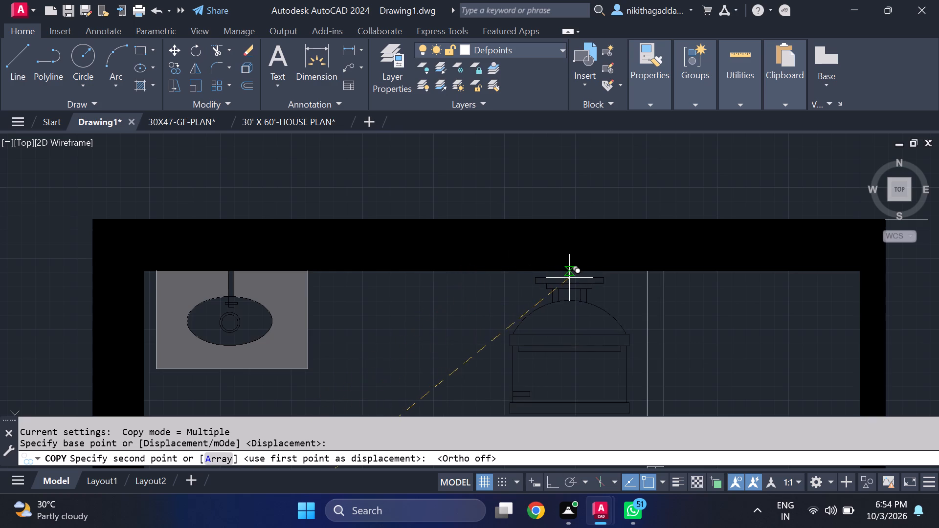
{"action": "left_click", "coordinate": [570, 273]}
Place another copy of the toilet against the upper wall of the right-hand bedroom's bathroom, near its left partition, and end copying.
{"action": "scroll", "coordinate": [753, 285], "scroll_direction": "down", "scroll_amount": 3}
{"action": "middle_click_drag", "start_coordinate": [847, 333], "coordinate": [327, 165]}
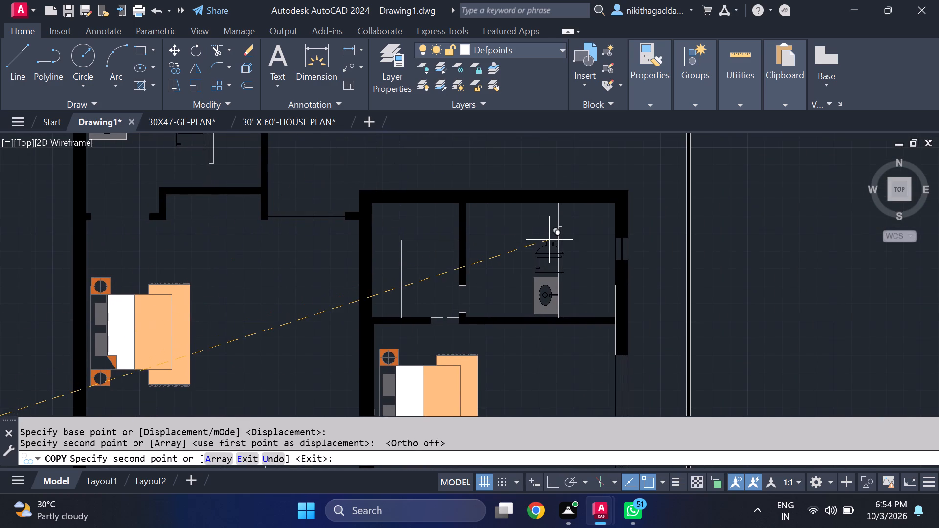
{"action": "scroll", "coordinate": [505, 219], "scroll_direction": "up", "scroll_amount": 2}
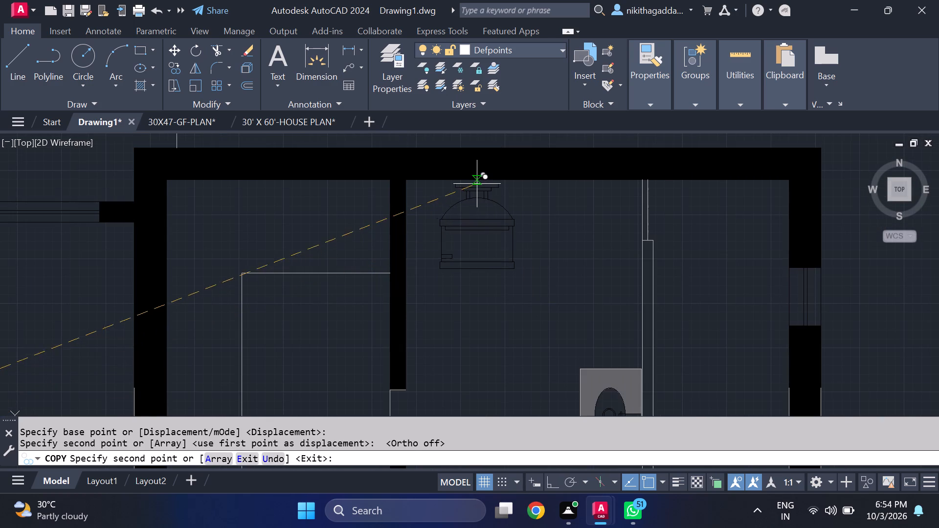
{"action": "left_click", "coordinate": [471, 182]}
{"action": "scroll", "coordinate": [667, 223], "scroll_direction": "down", "scroll_amount": 3}
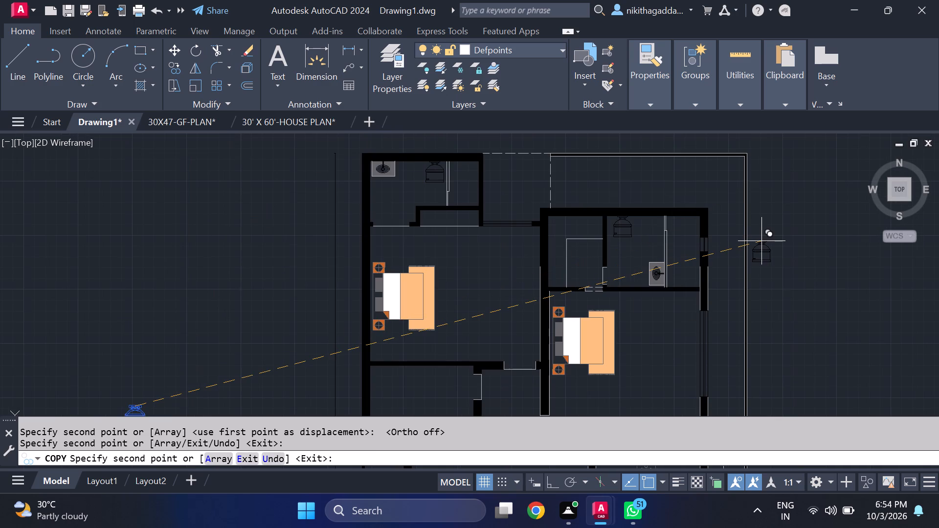
{"action": "key", "text": "Escape"}
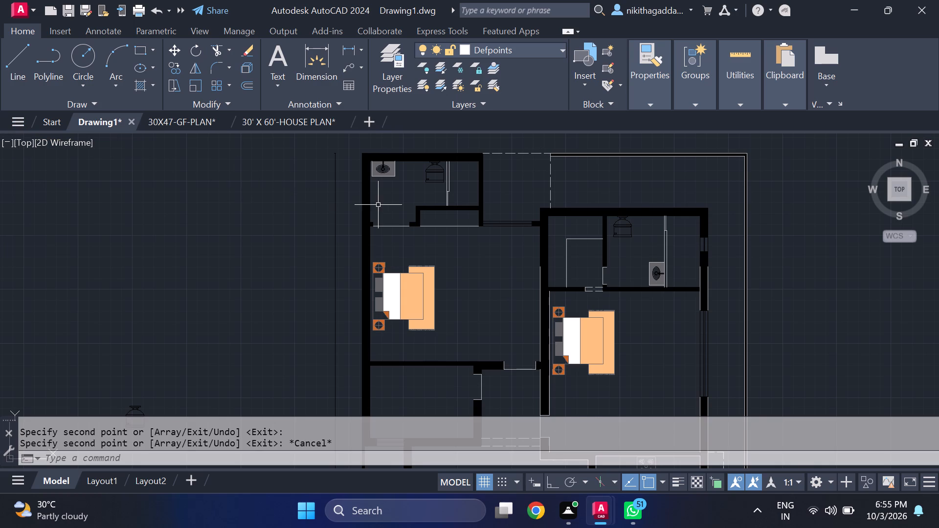
Review the plan from the bedrooms down to the staircase and front rooms, and look through the available layers.
{"action": "scroll", "coordinate": [379, 206], "scroll_direction": "down", "scroll_amount": 1}
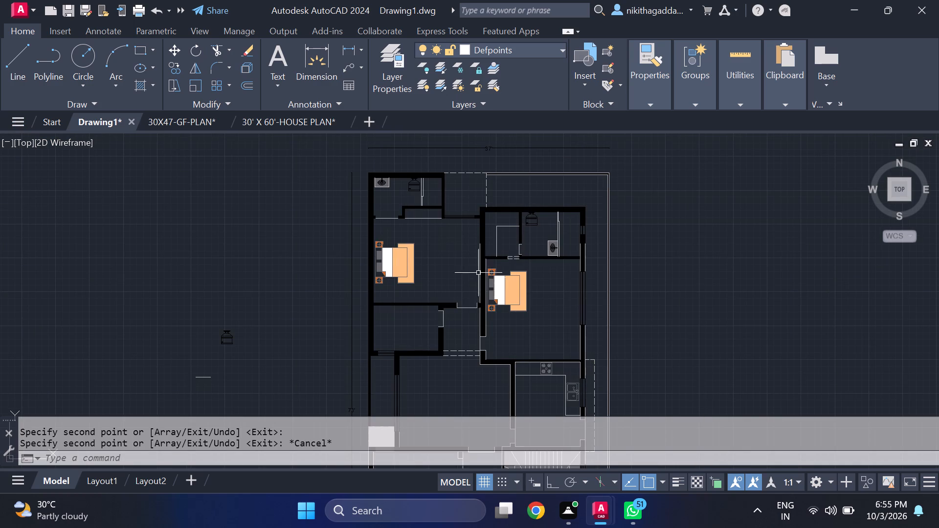
{"action": "middle_click_drag", "start_coordinate": [402, 219], "coordinate": [393, 214]}
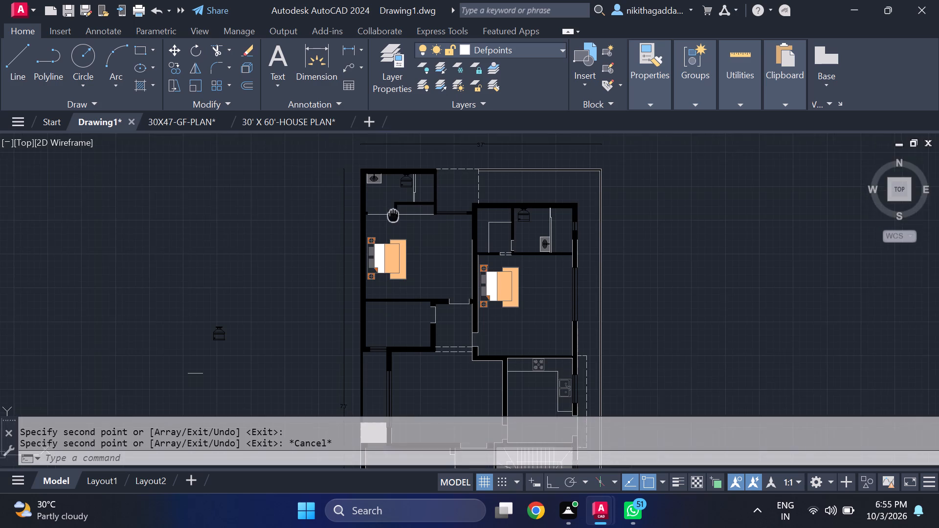
{"action": "middle_click_drag", "start_coordinate": [393, 214], "coordinate": [356, 196]}
{"action": "scroll", "coordinate": [382, 271], "scroll_direction": "down", "scroll_amount": 1}
{"action": "middle_click_drag", "start_coordinate": [423, 312], "coordinate": [383, 282]}
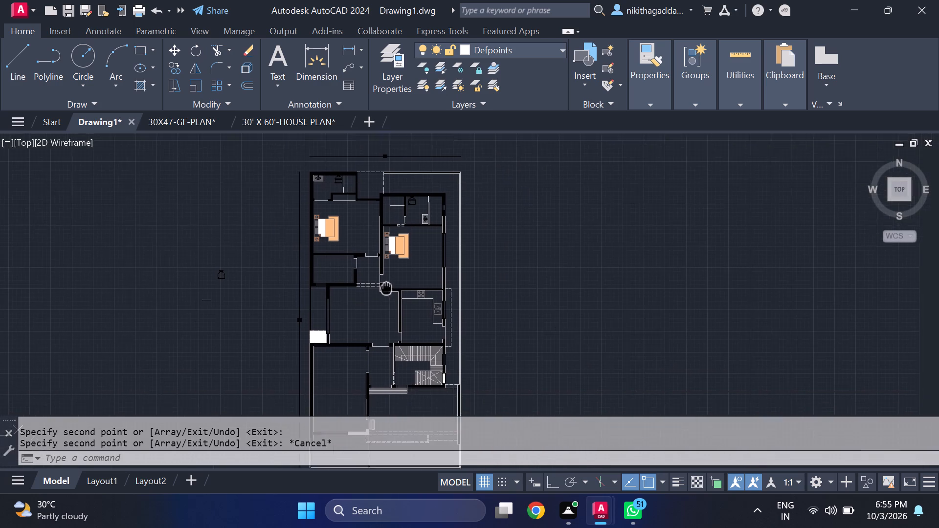
{"action": "middle_click_drag", "start_coordinate": [383, 282], "coordinate": [376, 240]}
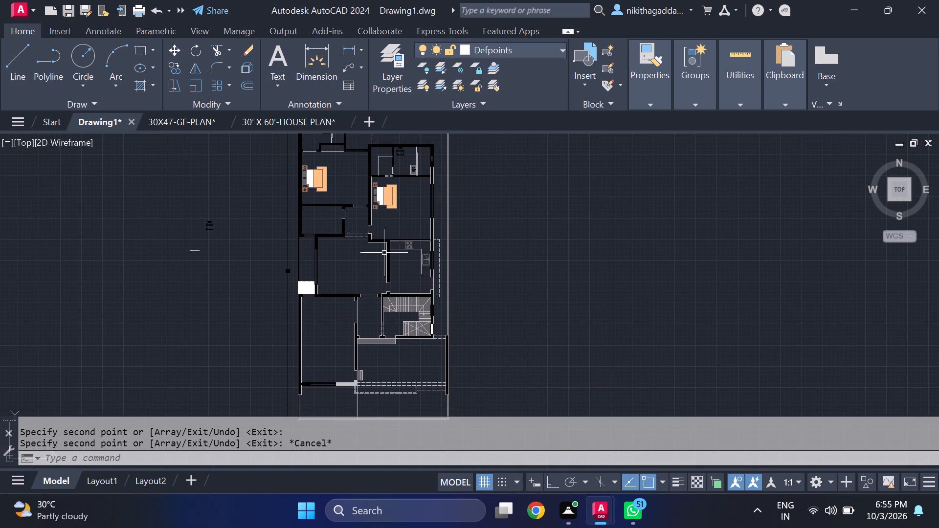
{"action": "scroll", "coordinate": [425, 272], "scroll_direction": "up", "scroll_amount": 3}
{"action": "scroll", "coordinate": [425, 272], "scroll_direction": "down", "scroll_amount": 3}
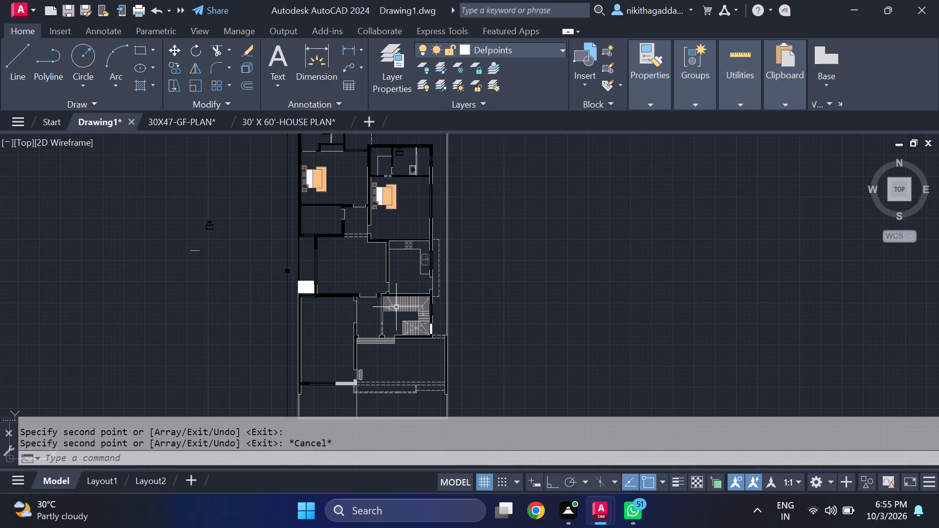
{"action": "scroll", "coordinate": [411, 325], "scroll_direction": "up", "scroll_amount": 2}
{"action": "scroll", "coordinate": [410, 322], "scroll_direction": "down", "scroll_amount": 3}
{"action": "middle_click_drag", "start_coordinate": [410, 326], "coordinate": [431, 251]}
{"action": "scroll", "coordinate": [276, 237], "scroll_direction": "up", "scroll_amount": 2}
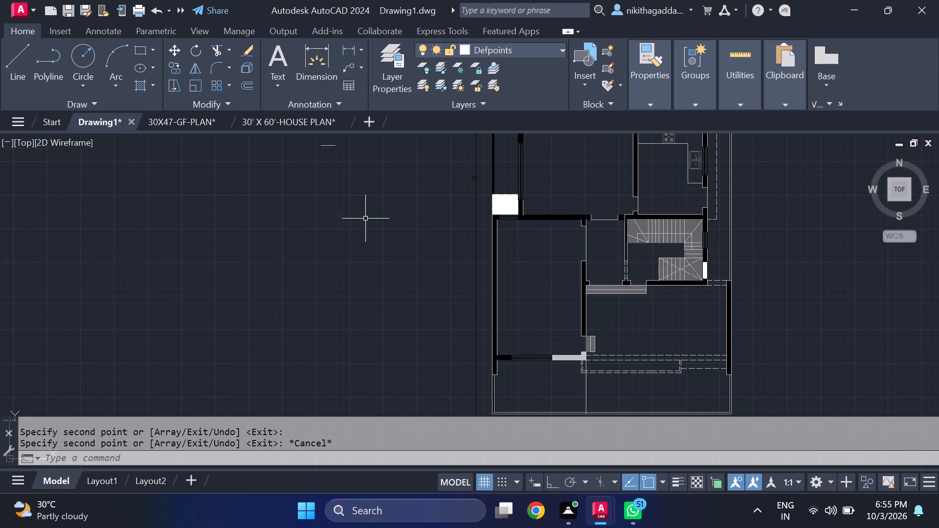
{"action": "left_click", "coordinate": [526, 54]}
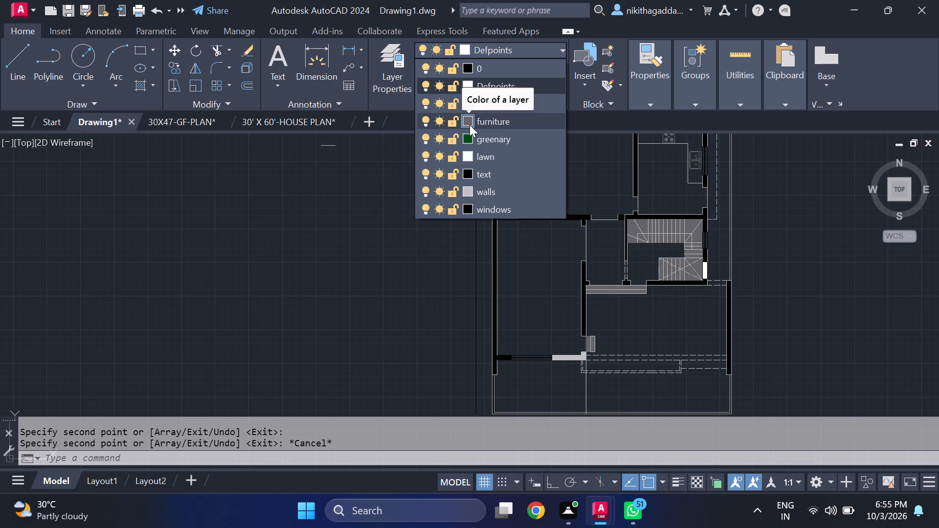
{"action": "key", "text": "Escape"}
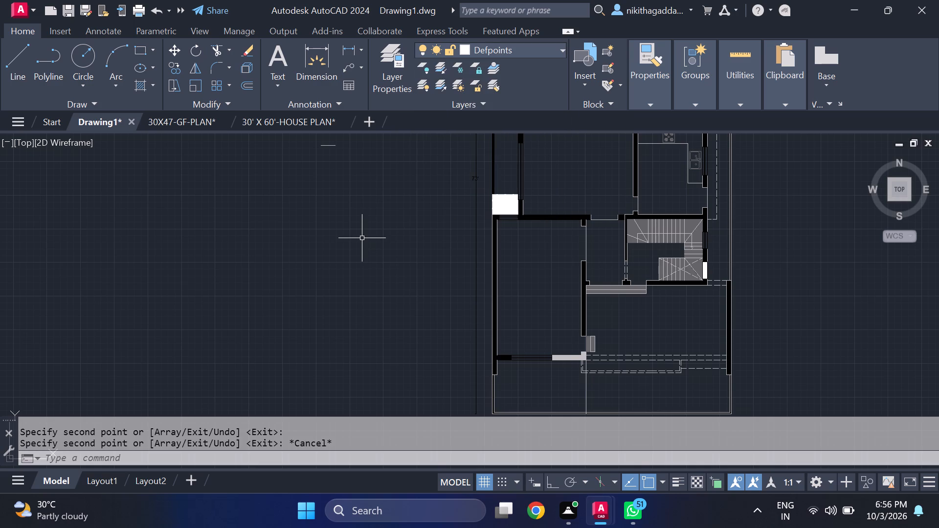
Insert the recent block carr in the empty space outside the plan, left of the front room.
{"action": "key", "text": "t"}
{"action": "key", "text": "BackSpace"}
{"action": "key", "text": "i"}
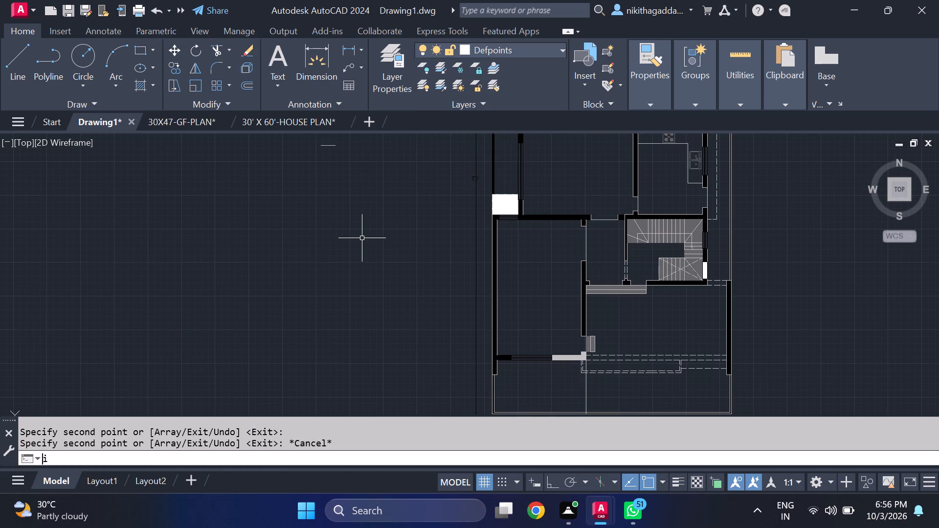
{"action": "key", "text": "Return"}
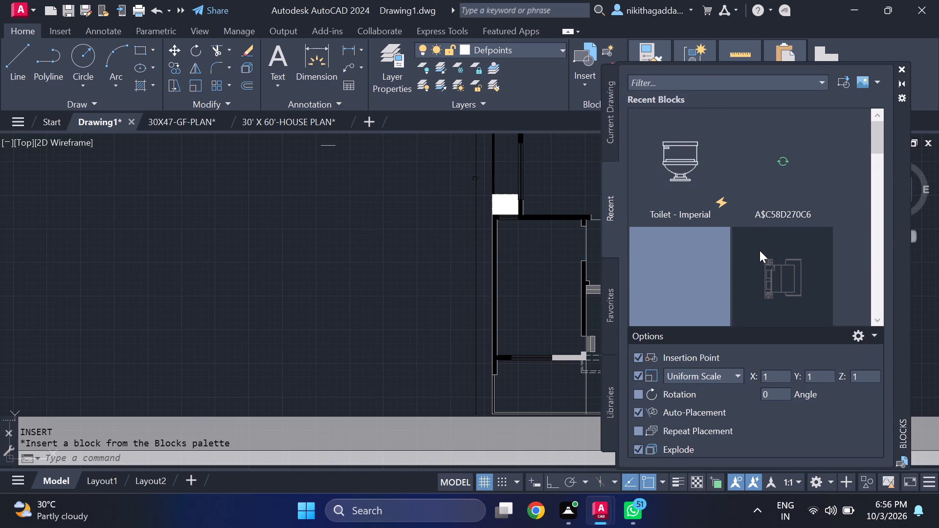
{"action": "scroll", "coordinate": [758, 252], "scroll_direction": "down", "scroll_amount": 3}
{"action": "left_click_drag", "start_coordinate": [673, 203], "coordinate": [672, 203]}
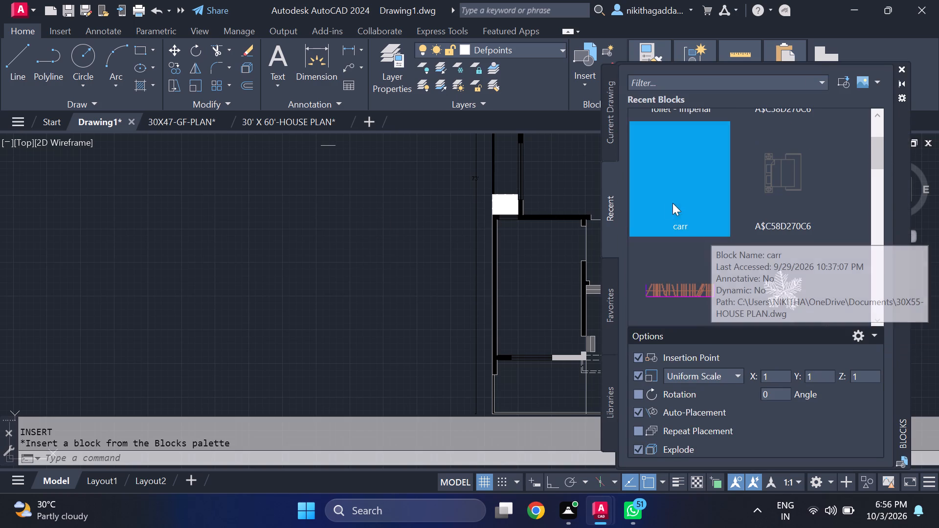
{"action": "left_click_drag", "start_coordinate": [672, 203], "coordinate": [251, 254]}
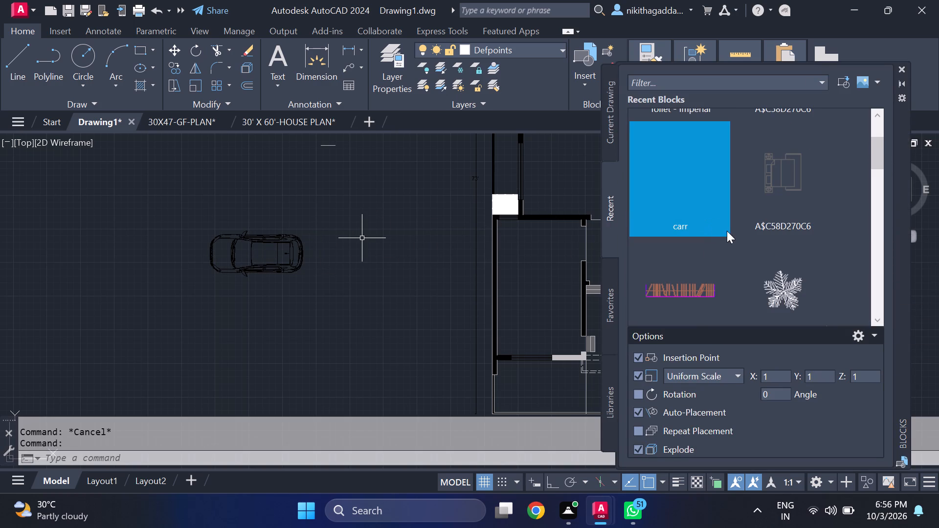
Insert a FABRIC SOFA 1S block in the empty space just below the rear of the car.
{"action": "scroll", "coordinate": [727, 231], "scroll_direction": "down", "scroll_amount": 4}
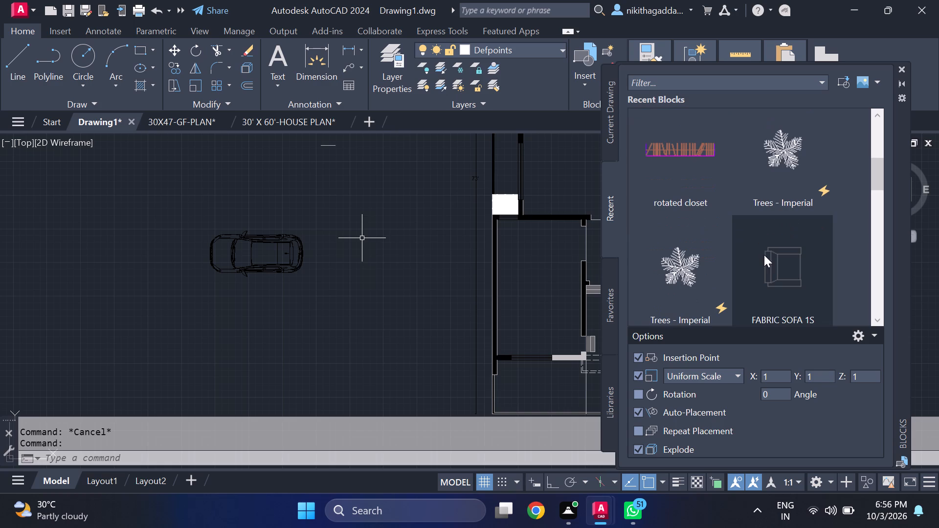
{"action": "left_click_drag", "start_coordinate": [822, 270], "coordinate": [805, 265]}
{"action": "left_click_drag", "start_coordinate": [786, 264], "coordinate": [301, 304]}
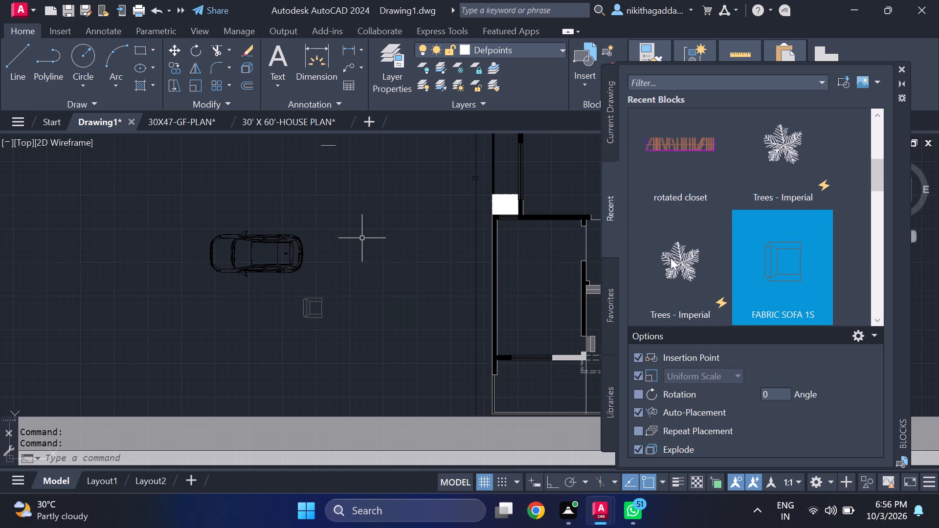
Insert the PLASMA-LARGE television block in the empty space just right of the car.
{"action": "scroll", "coordinate": [689, 251], "scroll_direction": "down", "scroll_amount": 6}
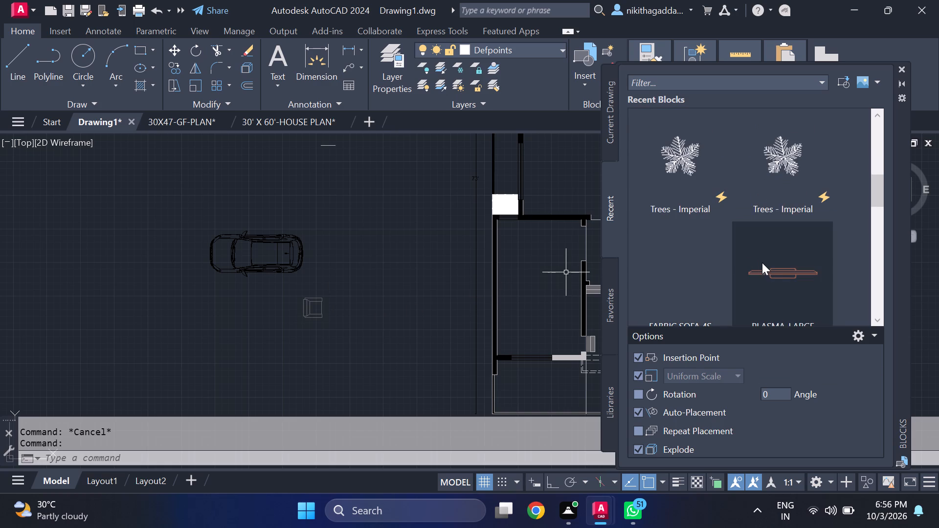
{"action": "left_click_drag", "start_coordinate": [764, 265], "coordinate": [357, 261]}
Insert a Trees - Imperial block in the empty space below the television, right of the single sofa.
{"action": "scroll", "coordinate": [717, 259], "scroll_direction": "down", "scroll_amount": 2}
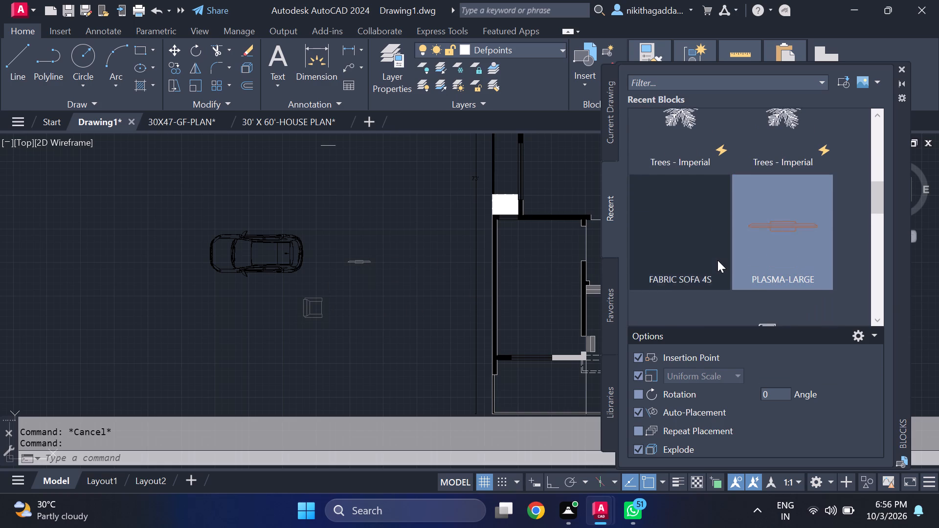
{"action": "left_click_drag", "start_coordinate": [693, 244], "coordinate": [387, 296]}
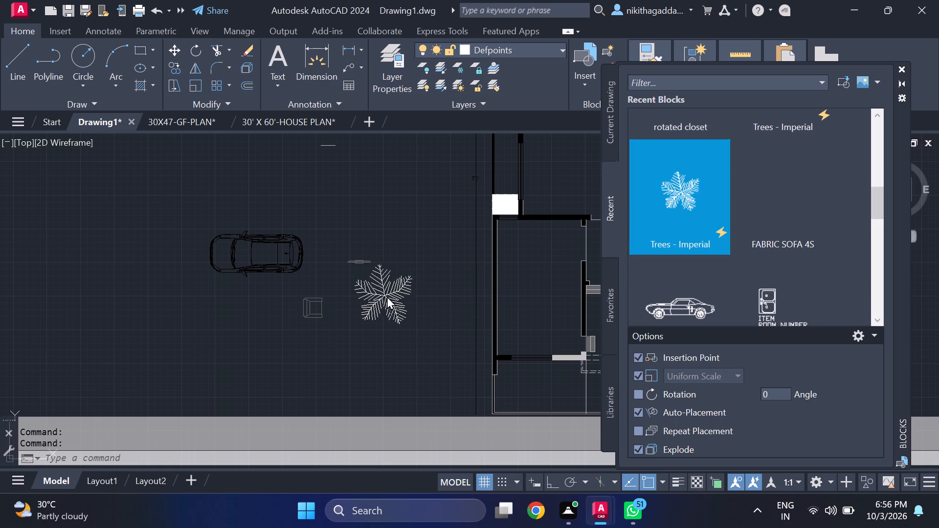
{"action": "left_click_drag", "start_coordinate": [387, 296], "coordinate": [391, 291]}
Insert the dining area block from ground column.dwg in the empty space below and left of the car.
{"action": "scroll", "coordinate": [663, 261], "scroll_direction": "down", "scroll_amount": 6}
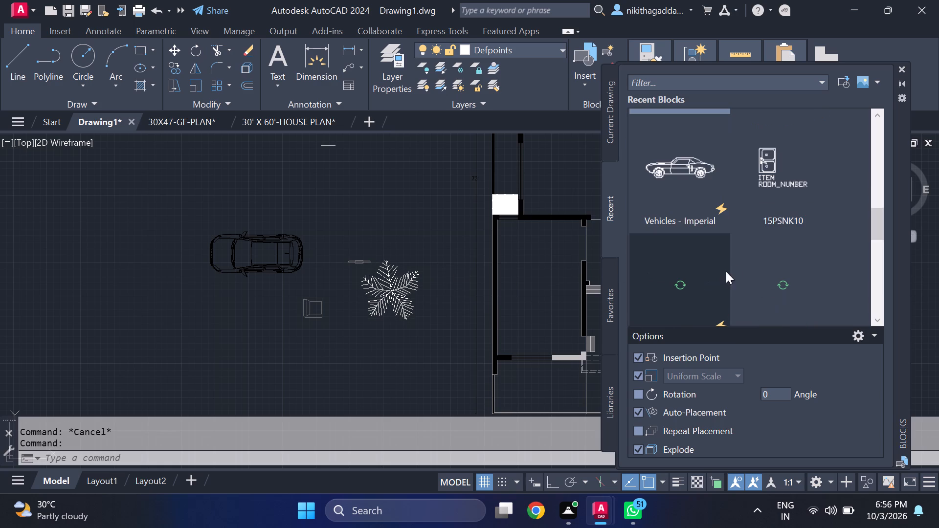
{"action": "scroll", "coordinate": [735, 257], "scroll_direction": "up", "scroll_amount": 3}
{"action": "scroll", "coordinate": [744, 253], "scroll_direction": "down", "scroll_amount": 4}
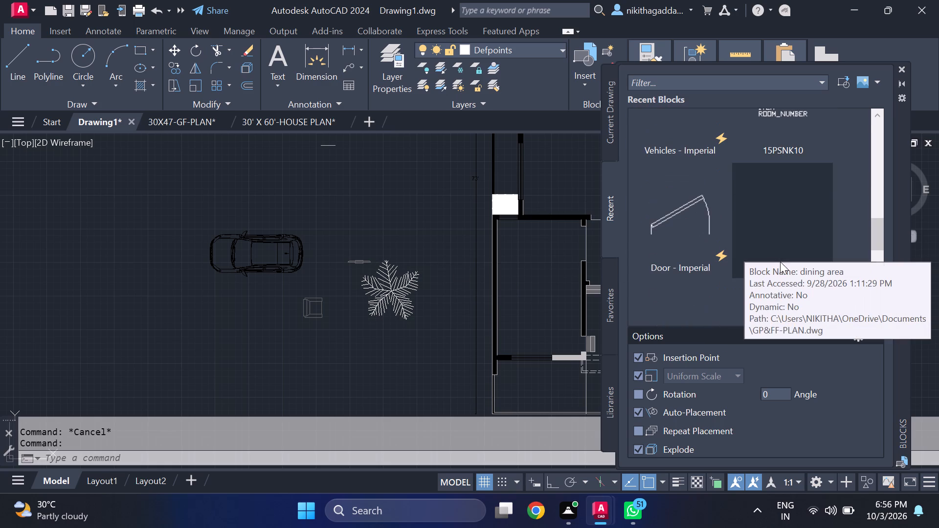
{"action": "scroll", "coordinate": [694, 254], "scroll_direction": "down", "scroll_amount": 5}
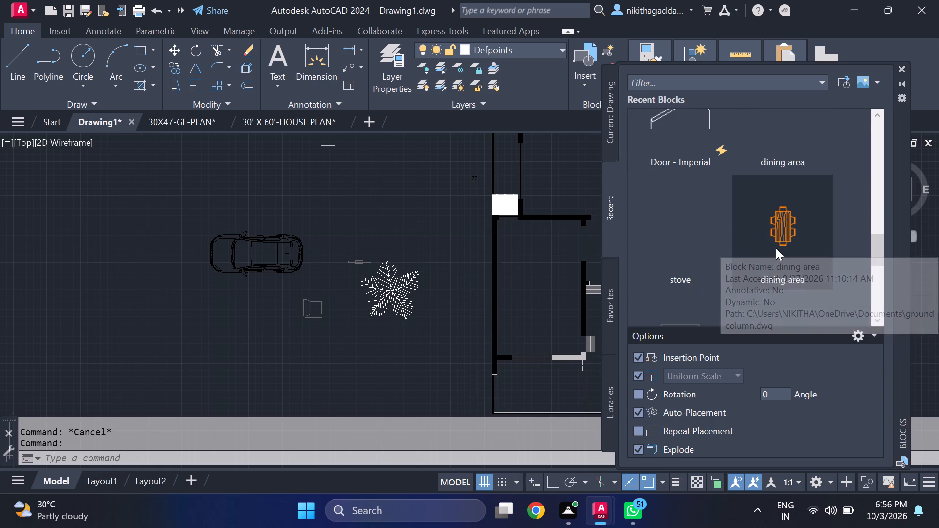
{"action": "scroll", "coordinate": [707, 248], "scroll_direction": "down", "scroll_amount": 3}
{"action": "left_click_drag", "start_coordinate": [773, 150], "coordinate": [772, 148]}
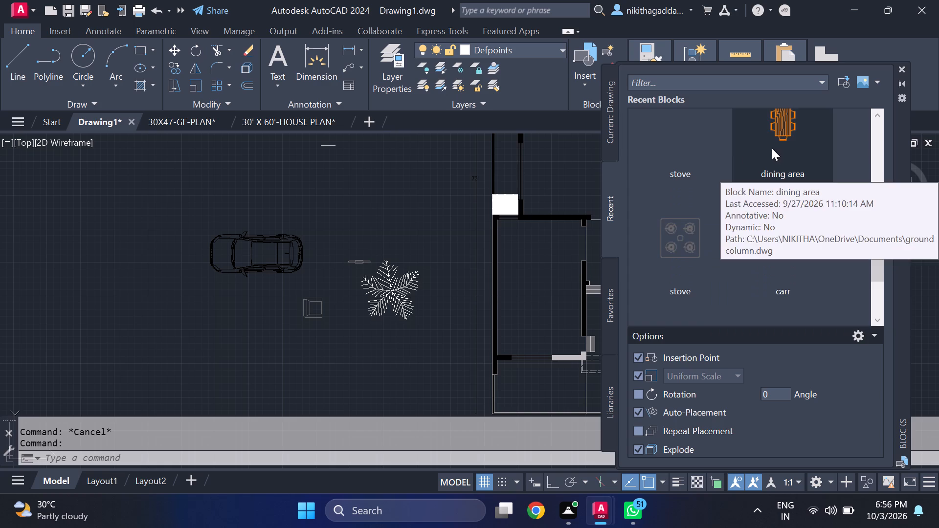
{"action": "left_click_drag", "start_coordinate": [772, 148], "coordinate": [177, 367]}
Insert a second FABRIC SOFA 1S block between the dining table and the first single sofa.
{"action": "scroll", "coordinate": [724, 240], "scroll_direction": "down", "scroll_amount": 10}
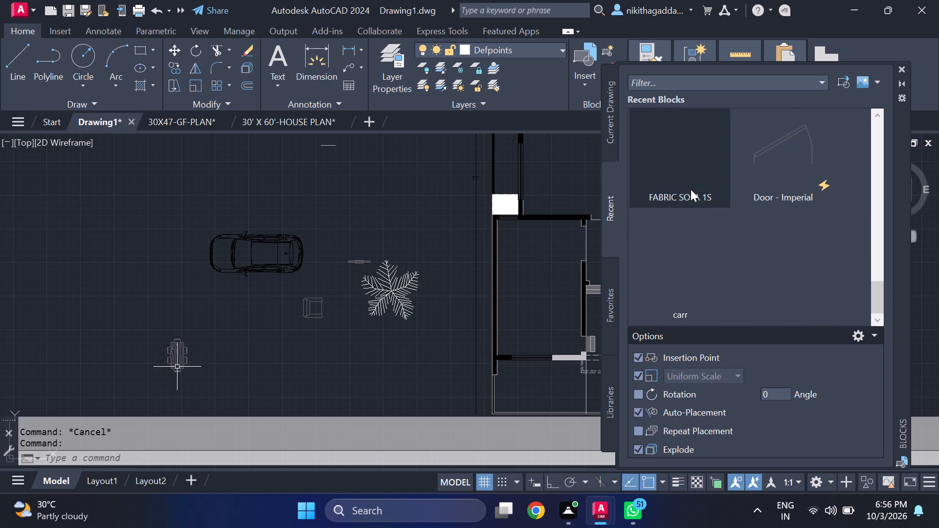
{"action": "left_click_drag", "start_coordinate": [691, 189], "coordinate": [254, 337]}
Insert the FABRIC SOFA 4S block just below the single sofas outside the plan, and close the block library.
{"action": "scroll", "coordinate": [778, 169], "scroll_direction": "down", "scroll_amount": 5}
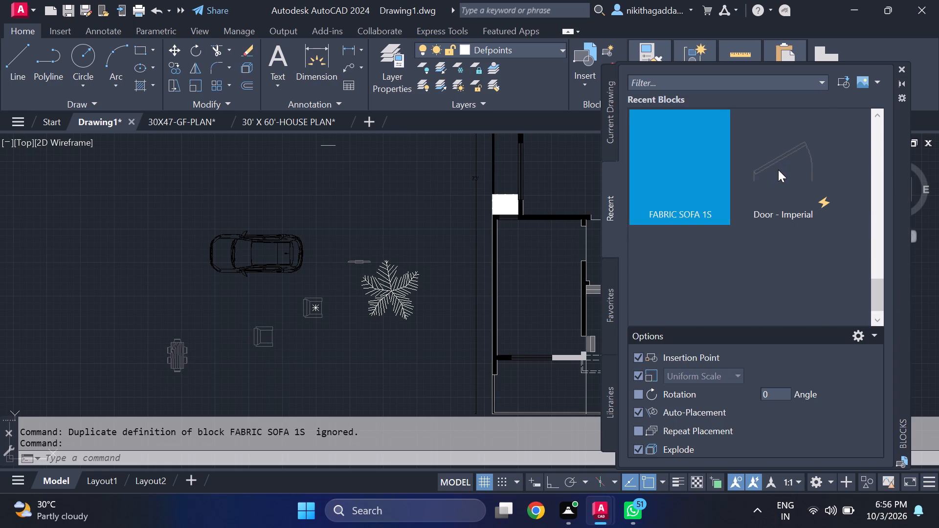
{"action": "scroll", "coordinate": [778, 170], "scroll_direction": "up", "scroll_amount": 11}
{"action": "scroll", "coordinate": [716, 181], "scroll_direction": "up", "scroll_amount": 14}
{"action": "left_click_drag", "start_coordinate": [778, 220], "coordinate": [738, 230]}
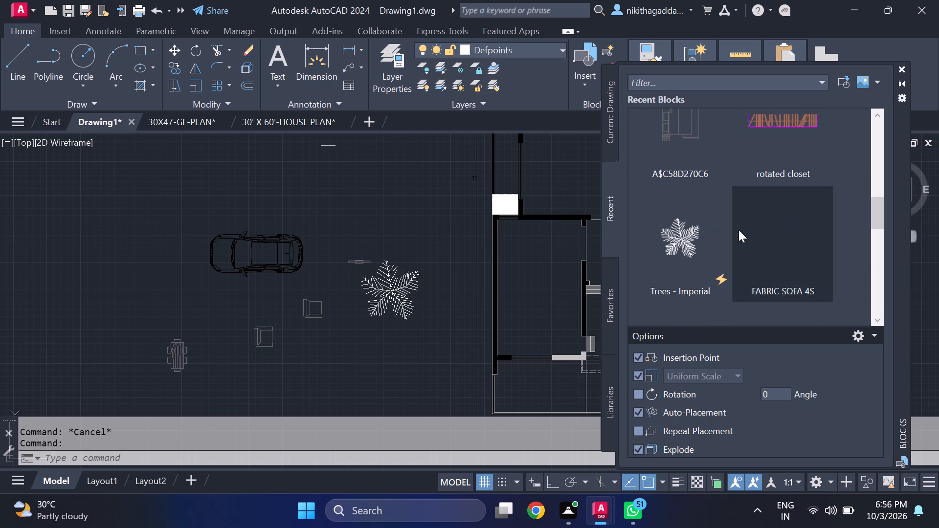
{"action": "left_click_drag", "start_coordinate": [738, 230], "coordinate": [280, 371]}
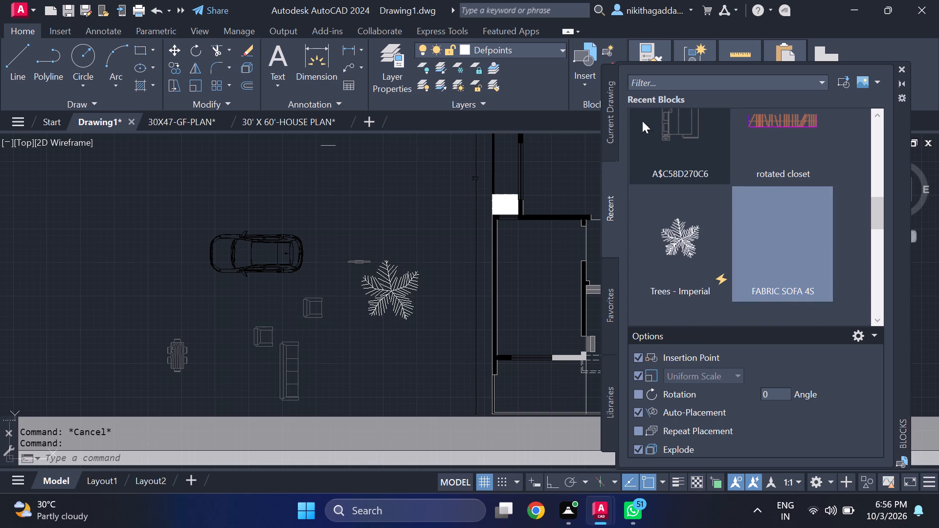
{"action": "left_click", "coordinate": [902, 70]}
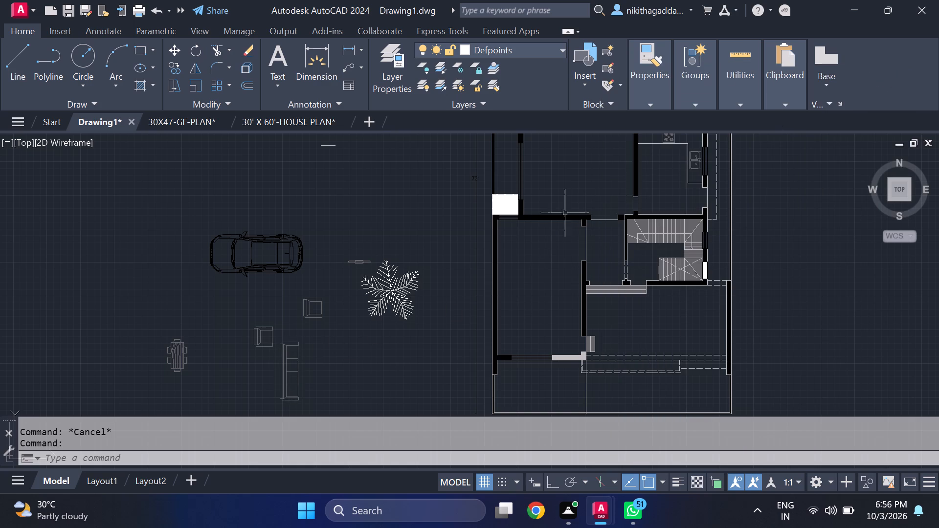
Move the four-seat sofa from outside the plan into the living room, against the window wall above the white block.
{"action": "middle_click_drag", "start_coordinate": [288, 324], "coordinate": [293, 292]}
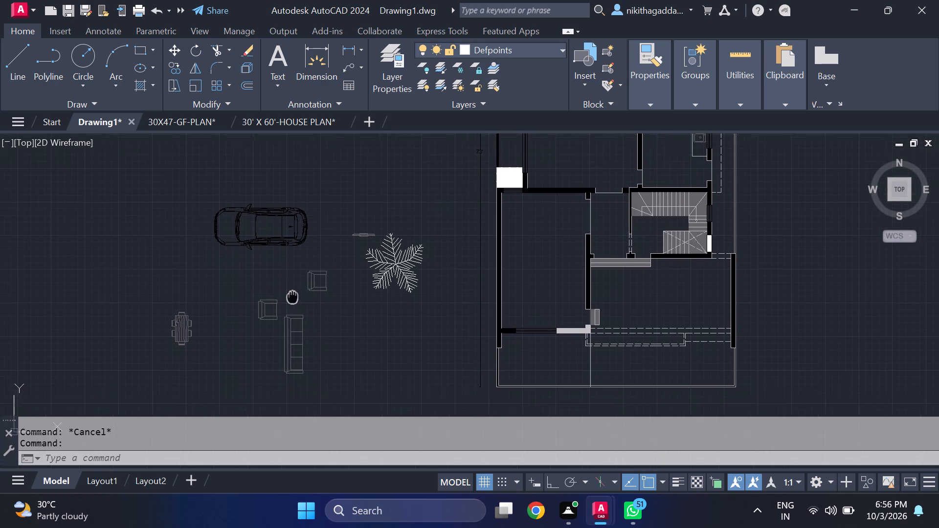
{"action": "middle_click_drag", "start_coordinate": [293, 292], "coordinate": [308, 265]}
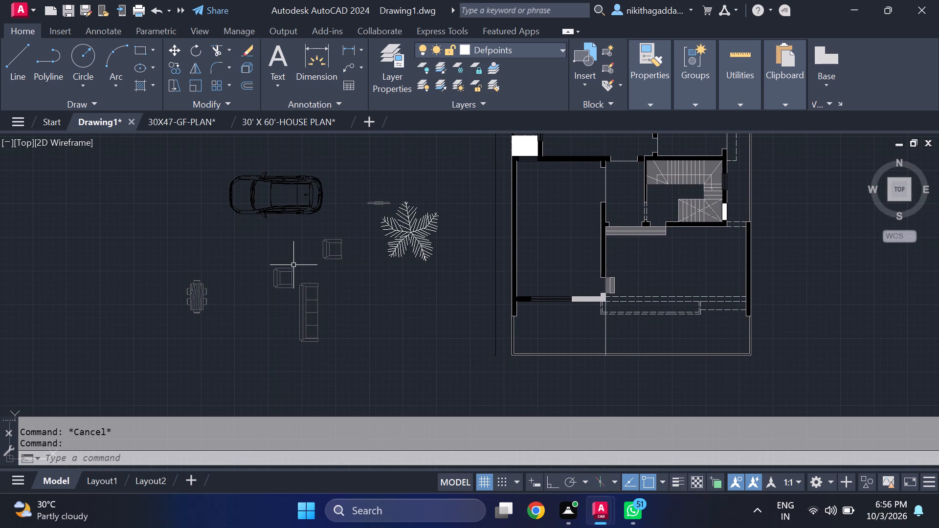
{"action": "left_click", "coordinate": [322, 277]}
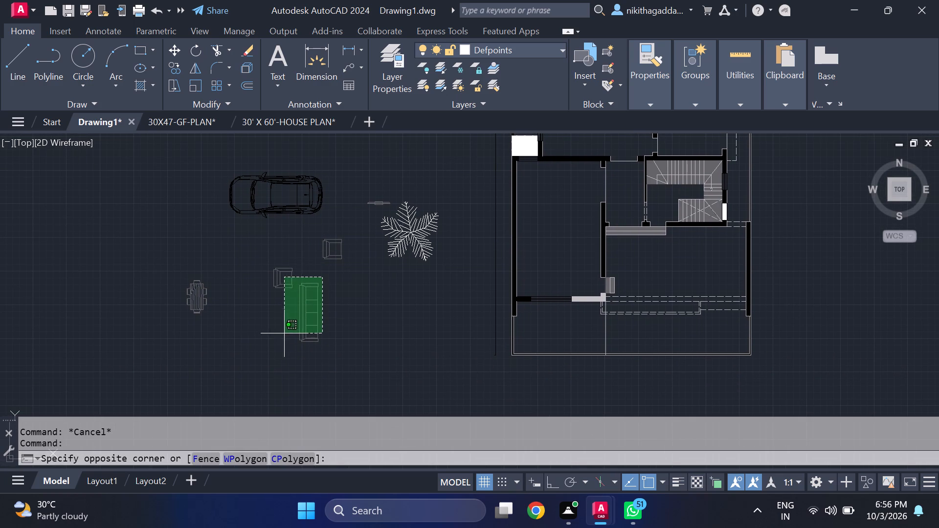
{"action": "left_click", "coordinate": [300, 346]}
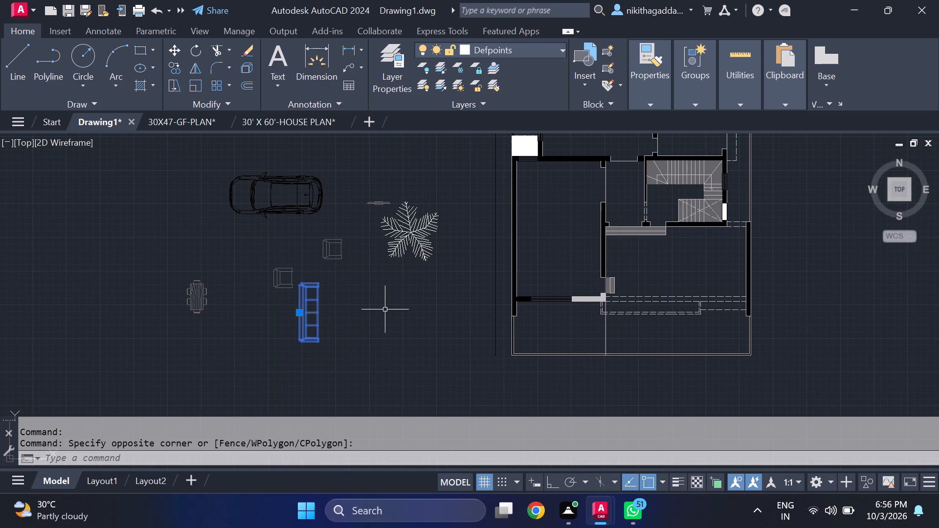
{"action": "key", "text": "m"}
{"action": "key", "text": "Return"}
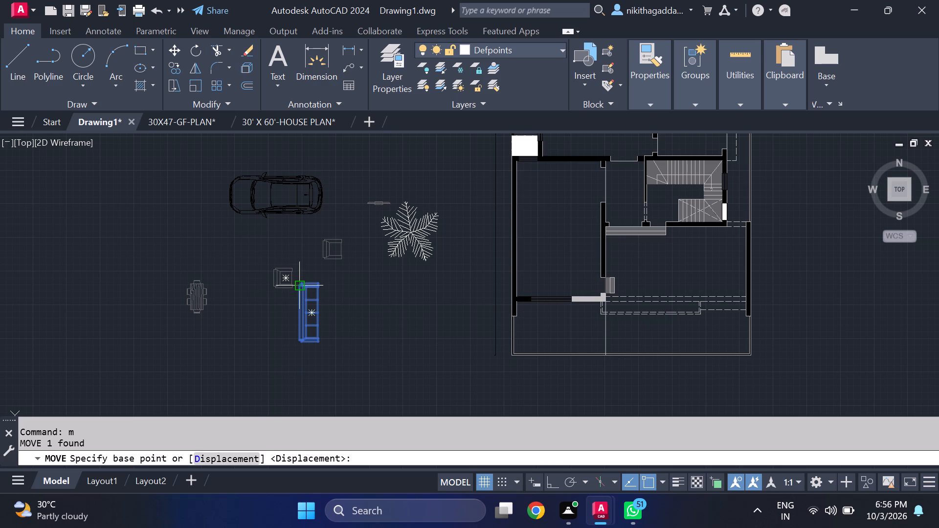
{"action": "left_click", "coordinate": [296, 286]}
{"action": "middle_click_drag", "start_coordinate": [590, 215], "coordinate": [579, 230]}
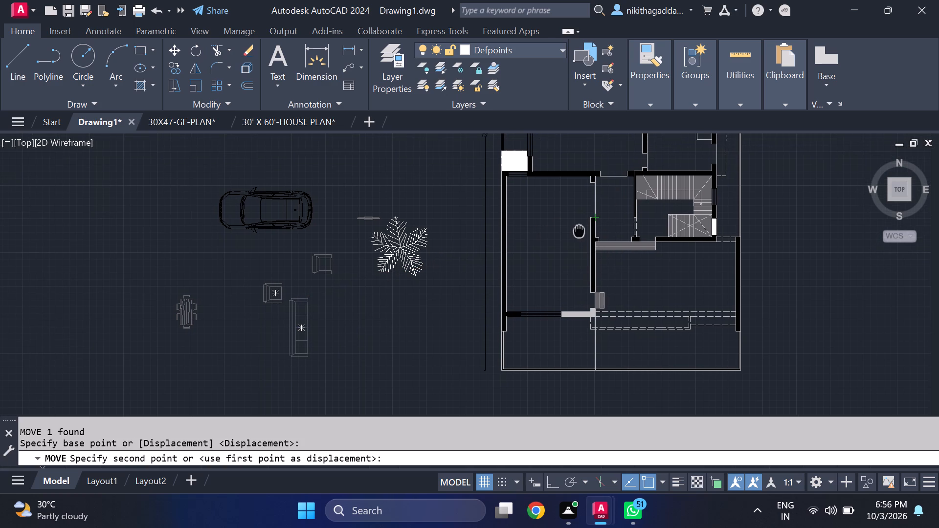
{"action": "middle_click_drag", "start_coordinate": [579, 230], "coordinate": [579, 231]}
{"action": "middle_click_drag", "start_coordinate": [554, 230], "coordinate": [540, 356]}
{"action": "scroll", "coordinate": [528, 262], "scroll_direction": "up", "scroll_amount": 2}
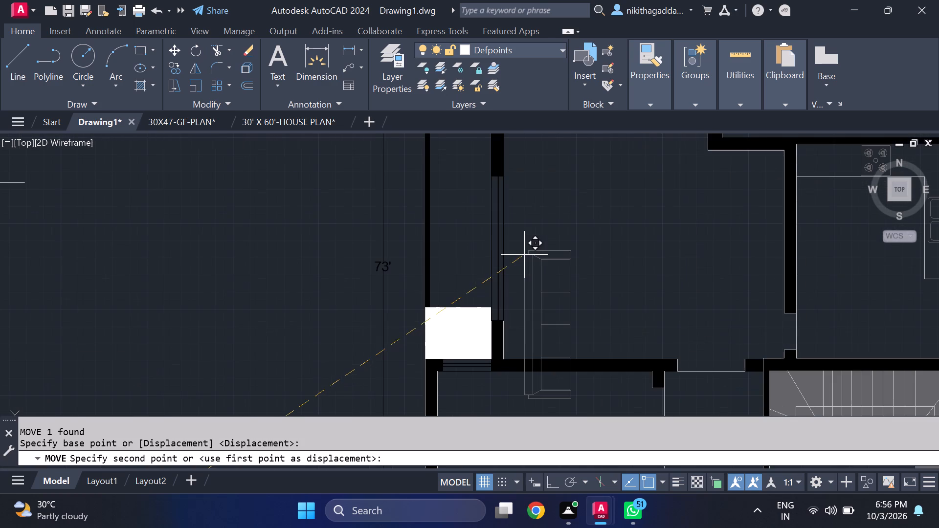
{"action": "left_click", "coordinate": [509, 207]}
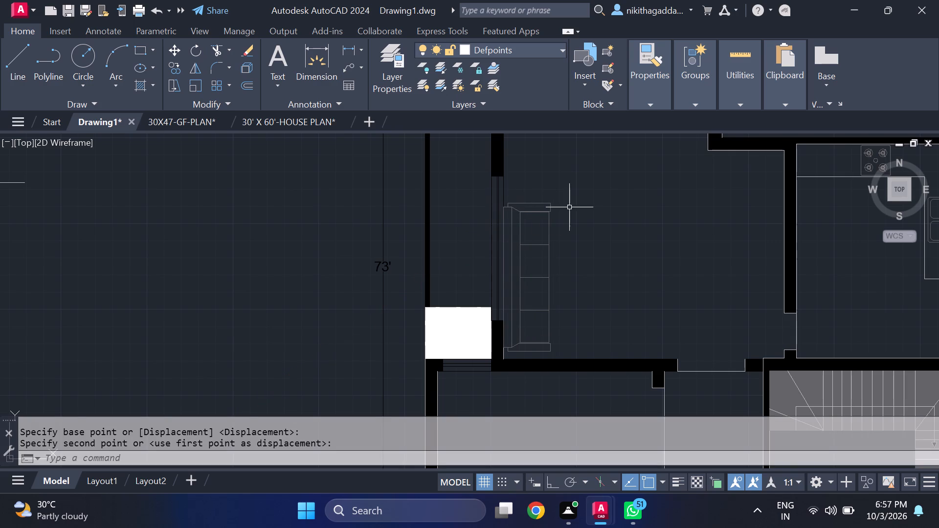
Move the four-seat sofa slightly away from the window wall, leaving a small gap behind its backrest.
{"action": "left_click", "coordinate": [566, 208]}
{"action": "left_click", "coordinate": [523, 242]}
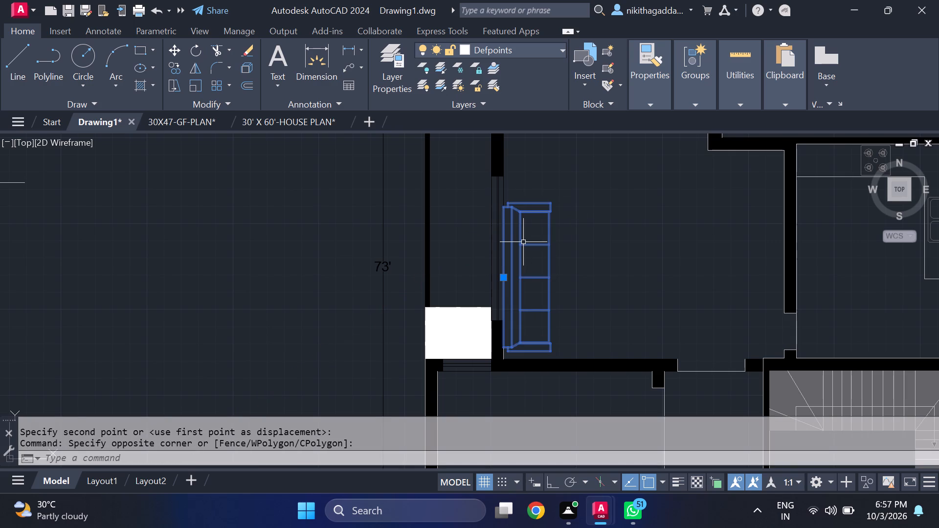
{"action": "key", "text": "m"}
{"action": "key", "text": "Return"}
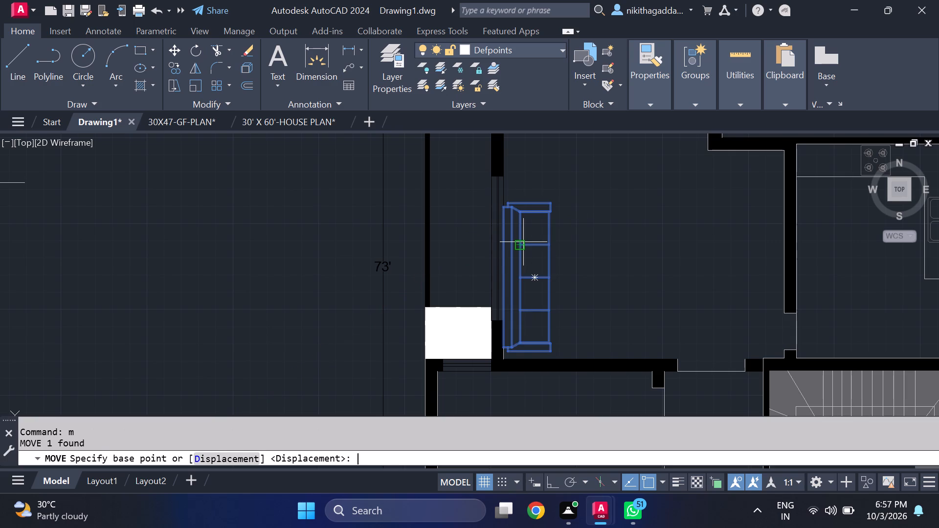
{"action": "scroll", "coordinate": [511, 192], "scroll_direction": "up", "scroll_amount": 2}
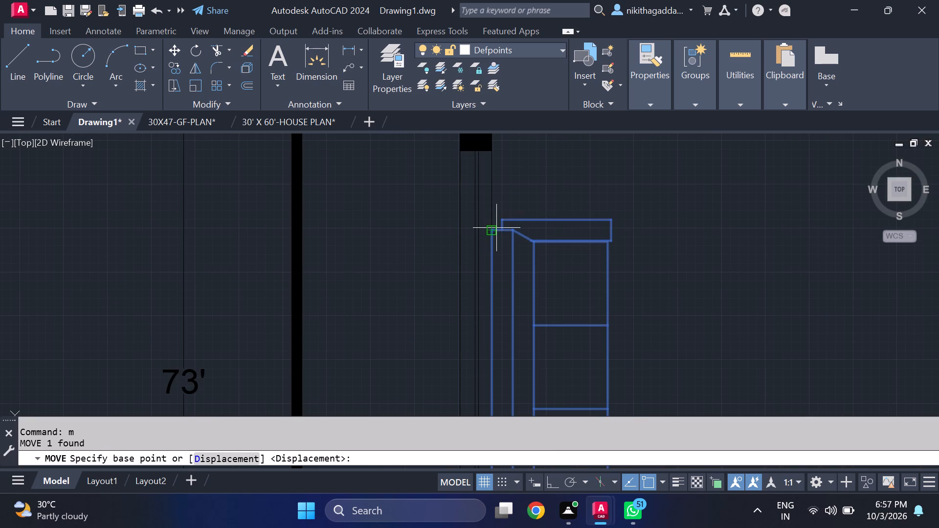
{"action": "left_click", "coordinate": [496, 228]}
{"action": "scroll", "coordinate": [501, 225], "scroll_direction": "up", "scroll_amount": 2}
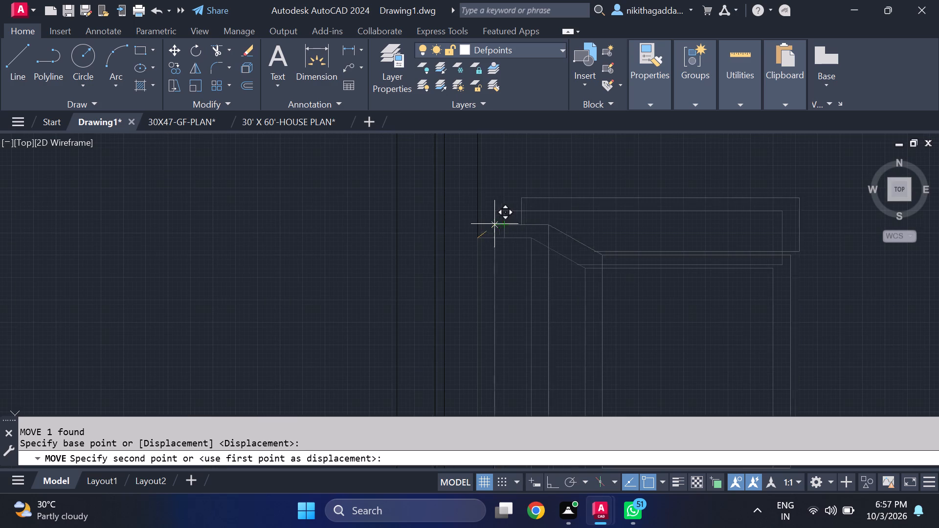
{"action": "left_click", "coordinate": [494, 220]}
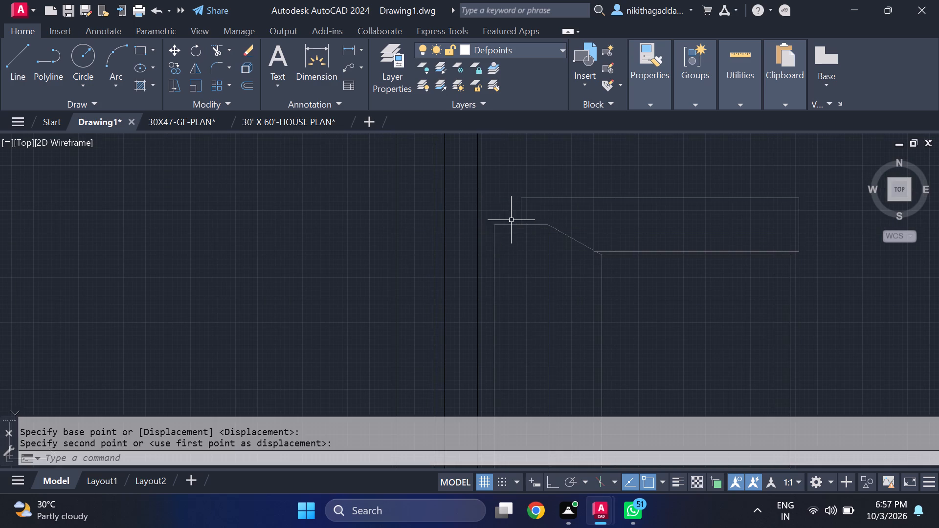
Copy the four-seat sofa into the room left of the parking area, near its lower-left corner with a small gap from the wall.
{"action": "scroll", "coordinate": [516, 222], "scroll_direction": "down", "scroll_amount": 5}
{"action": "scroll", "coordinate": [528, 299], "scroll_direction": "up", "scroll_amount": 1}
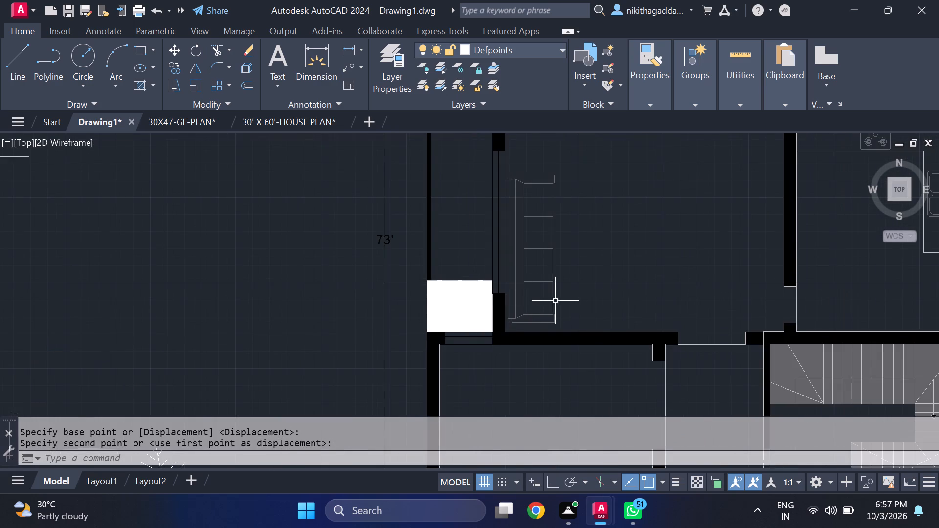
{"action": "scroll", "coordinate": [566, 302], "scroll_direction": "down", "scroll_amount": 2}
{"action": "scroll", "coordinate": [566, 280], "scroll_direction": "up", "scroll_amount": 2}
{"action": "middle_click_drag", "start_coordinate": [564, 277], "coordinate": [622, 154]}
{"action": "scroll", "coordinate": [613, 182], "scroll_direction": "down", "scroll_amount": 3}
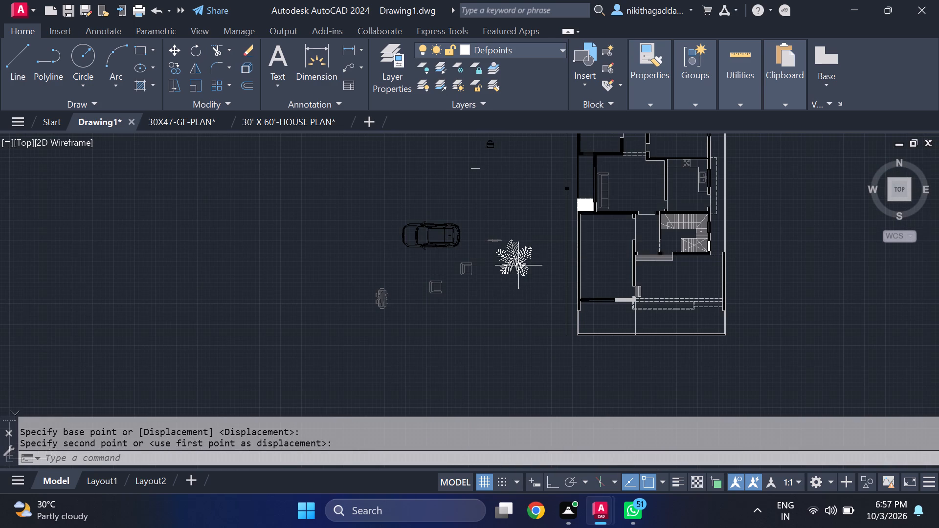
{"action": "middle_click_drag", "start_coordinate": [518, 251], "coordinate": [487, 293]}
{"action": "scroll", "coordinate": [558, 219], "scroll_direction": "up", "scroll_amount": 2}
{"action": "left_click", "coordinate": [606, 220]}
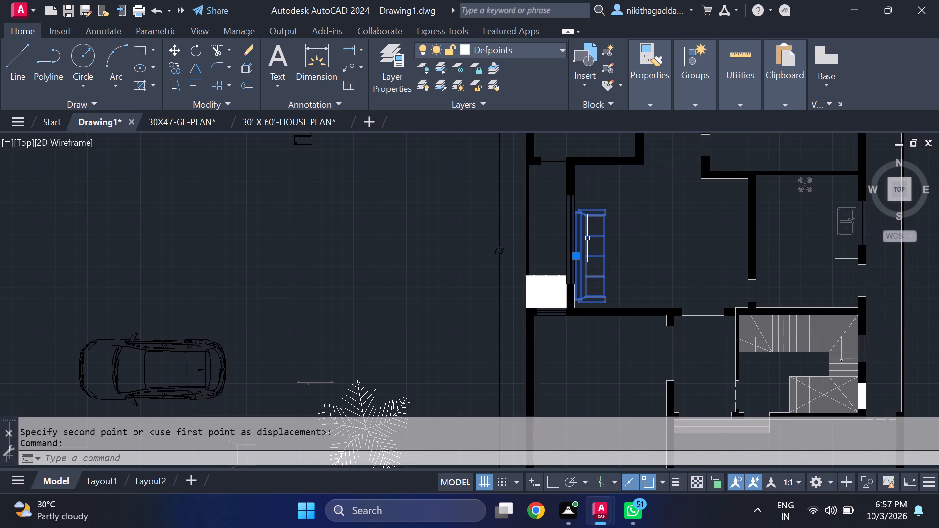
{"action": "type", "text": "co"}
{"action": "key", "text": "Return"}
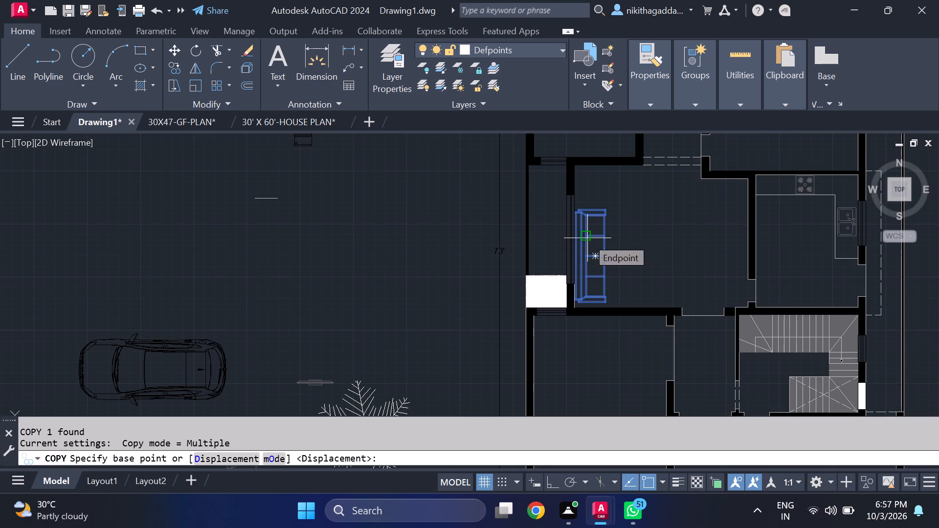
{"action": "scroll", "coordinate": [599, 277], "scroll_direction": "up", "scroll_amount": 3}
{"action": "left_click", "coordinate": [507, 379]}
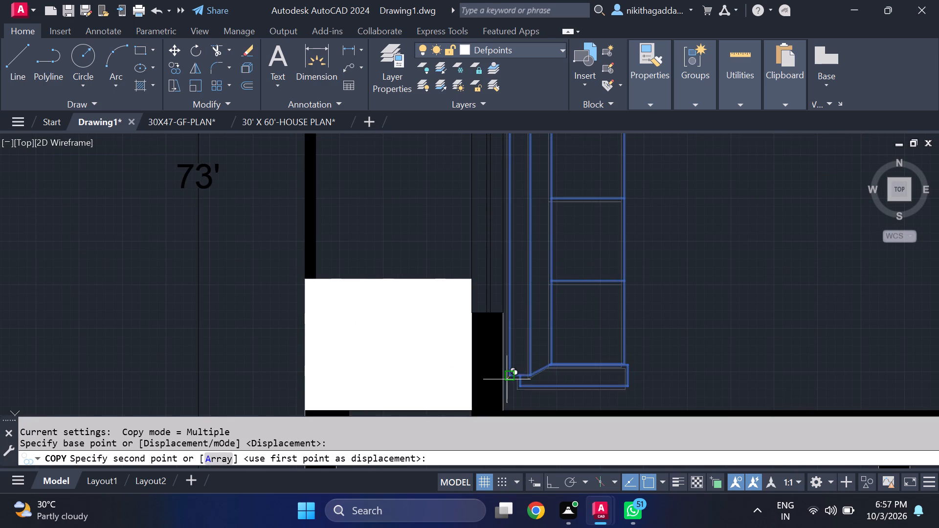
{"action": "scroll", "coordinate": [618, 253], "scroll_direction": "down", "scroll_amount": 5}
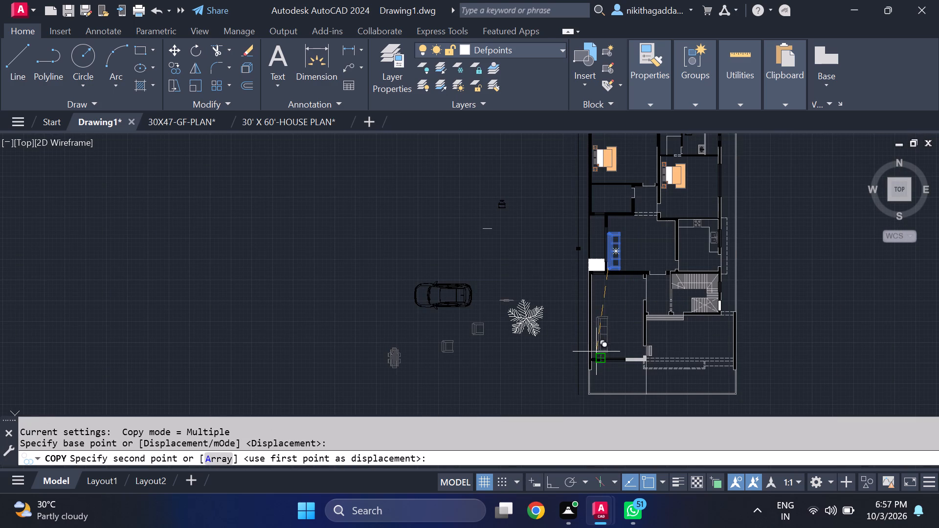
{"action": "middle_click_drag", "start_coordinate": [584, 339], "coordinate": [578, 287]}
{"action": "scroll", "coordinate": [585, 283], "scroll_direction": "up", "scroll_amount": 2}
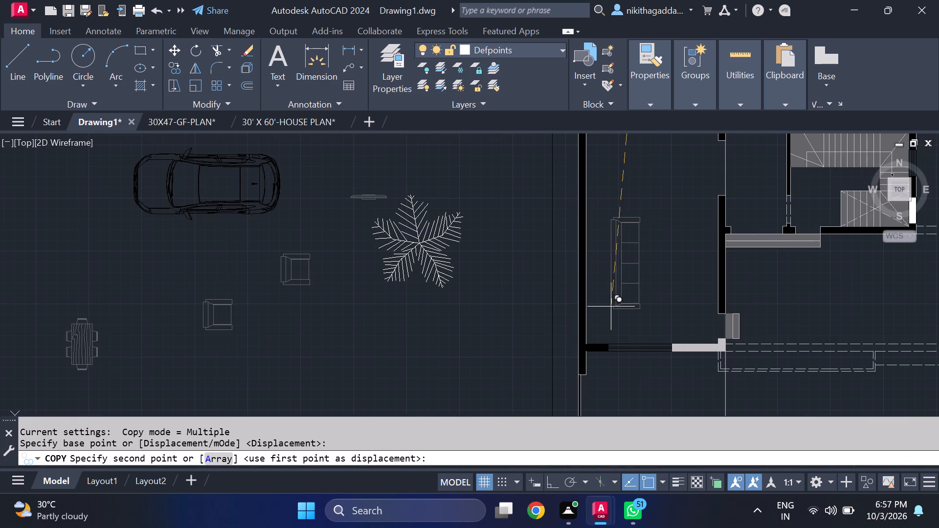
{"action": "scroll", "coordinate": [603, 313], "scroll_direction": "up", "scroll_amount": 5}
{"action": "scroll", "coordinate": [592, 324], "scroll_direction": "down", "scroll_amount": 5}
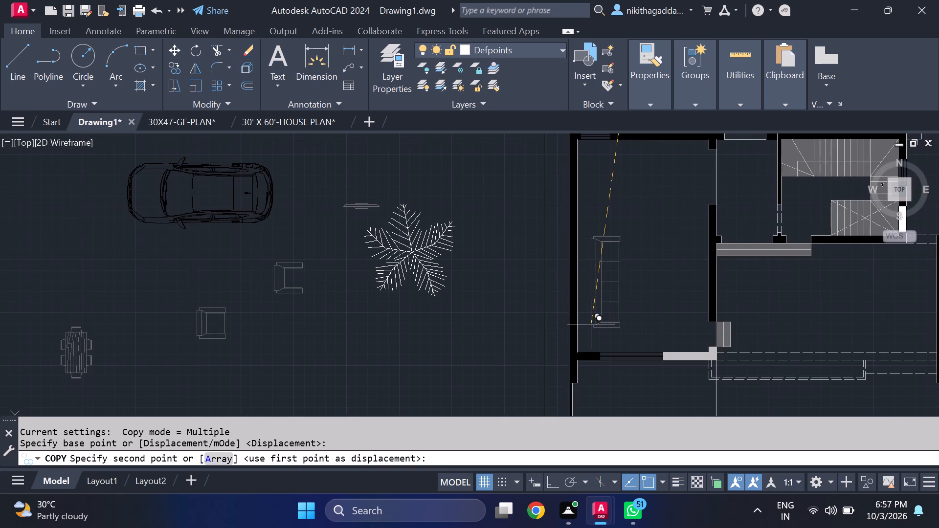
{"action": "scroll", "coordinate": [585, 345], "scroll_direction": "up", "scroll_amount": 2}
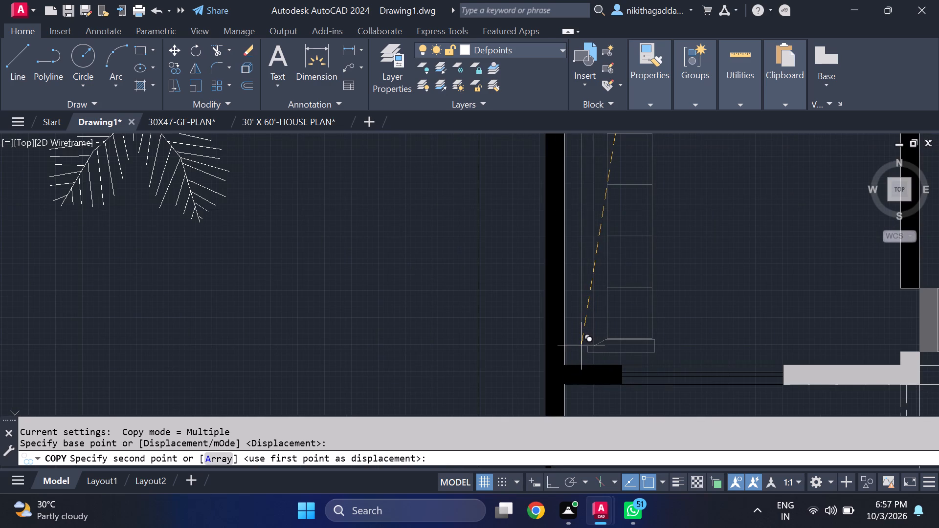
{"action": "scroll", "coordinate": [575, 346], "scroll_direction": "up", "scroll_amount": 1}
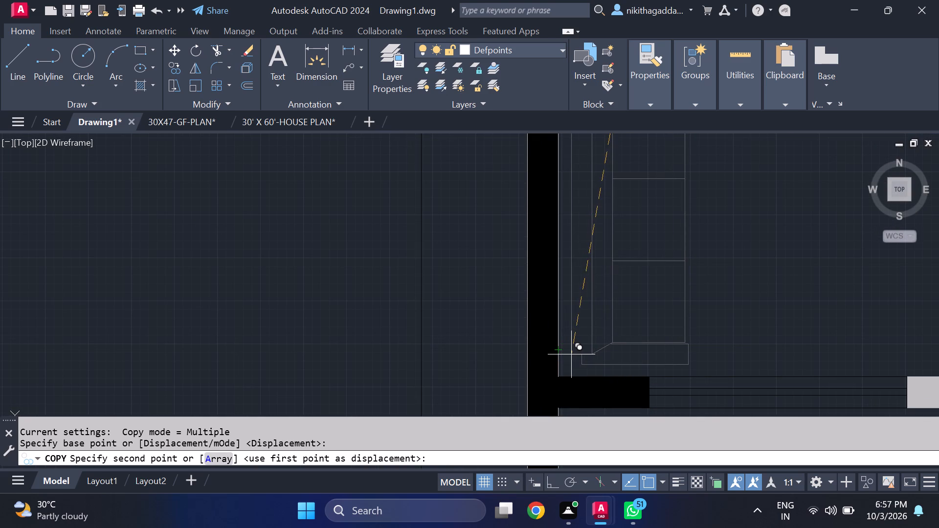
{"action": "scroll", "coordinate": [571, 357], "scroll_direction": "up", "scroll_amount": 3}
{"action": "middle_click_drag", "start_coordinate": [571, 357], "coordinate": [581, 293]}
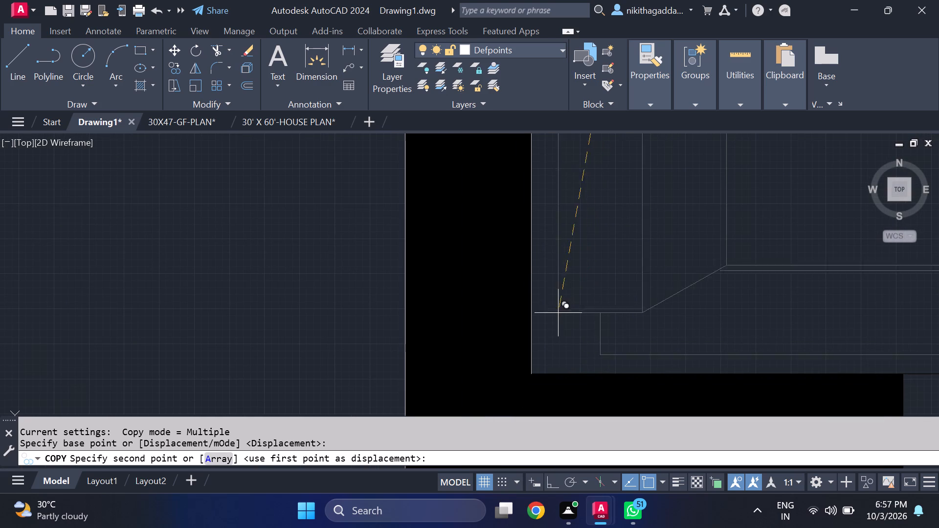
{"action": "left_click", "coordinate": [540, 309]}
{"action": "scroll", "coordinate": [607, 303], "scroll_direction": "down", "scroll_amount": 3}
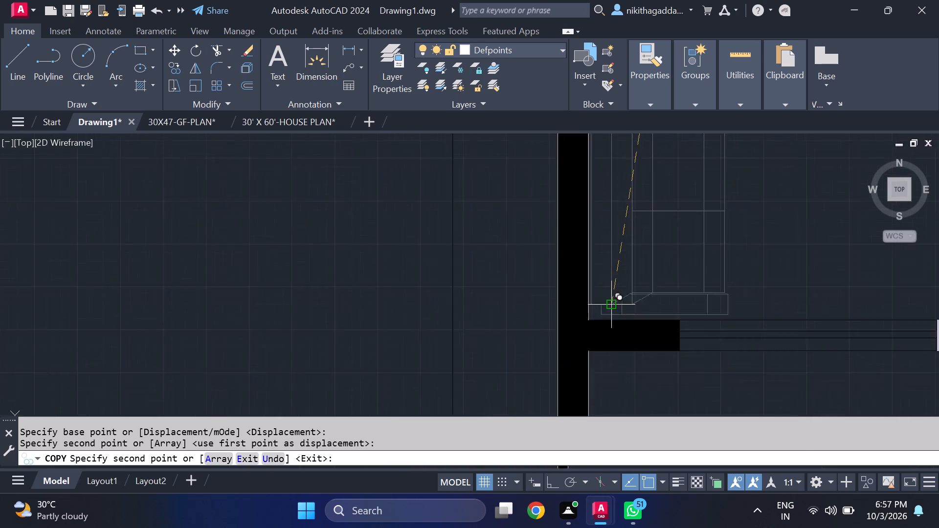
{"action": "scroll", "coordinate": [608, 303], "scroll_direction": "down", "scroll_amount": 3}
{"action": "key", "text": "Escape"}
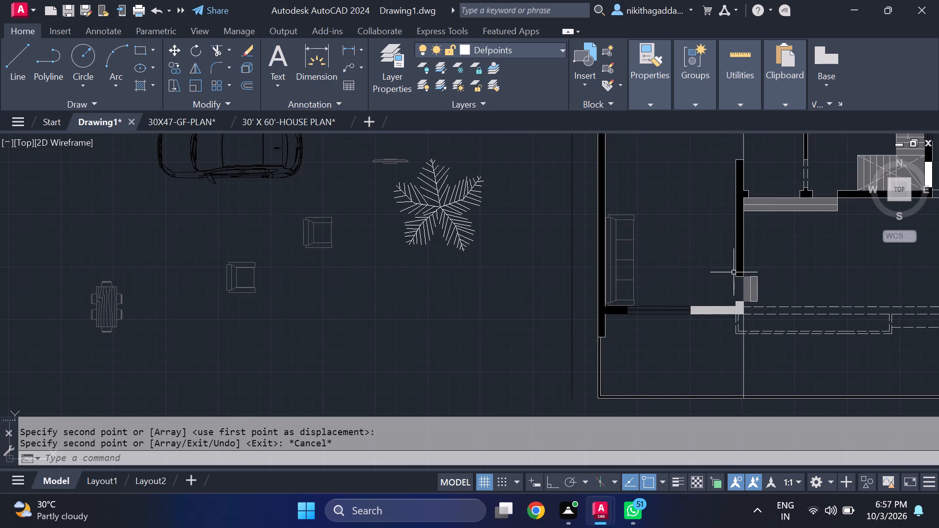
Rotate the single sofa nearest the dining table about a quarter turn counterclockwise around its centre so it faces upward.
{"action": "left_click", "coordinate": [247, 251]}
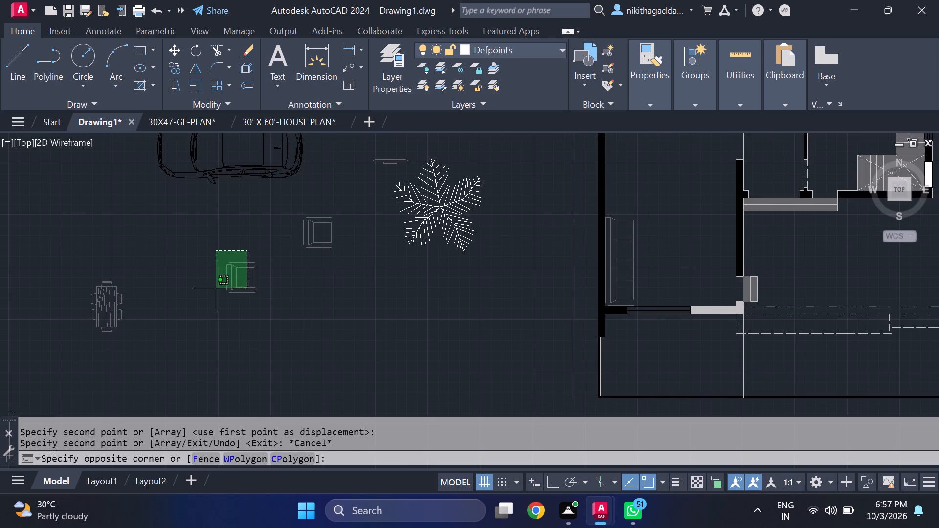
{"action": "left_click", "coordinate": [192, 301]}
{"action": "type", "text": "ro"}
{"action": "key", "text": "Return"}
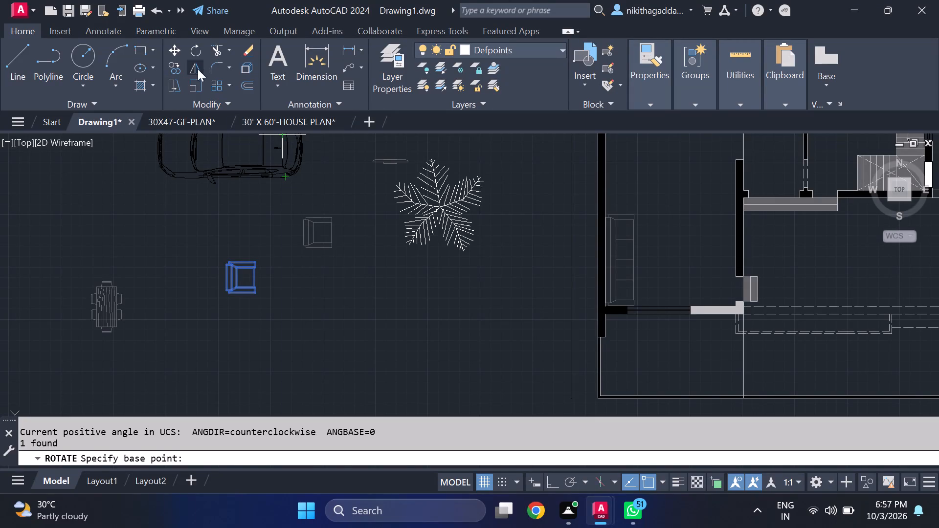
{"action": "left_click", "coordinate": [248, 277]}
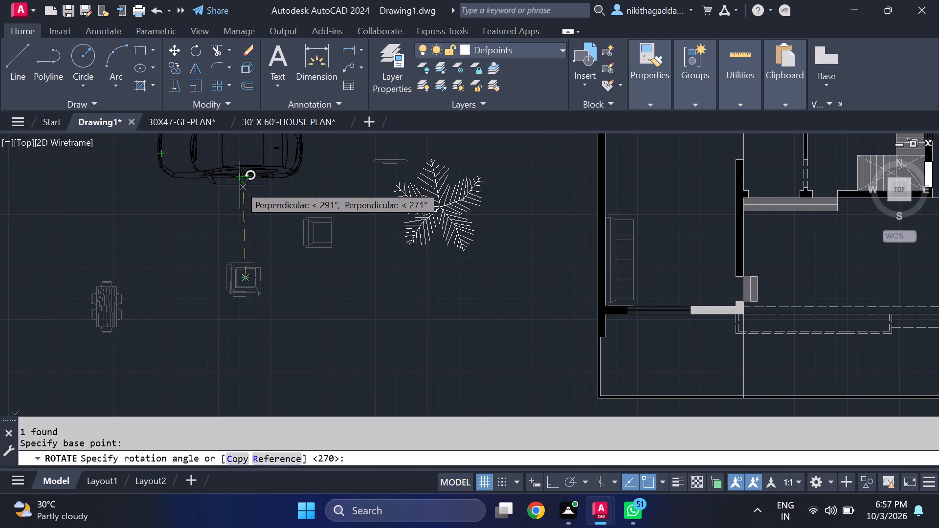
{"action": "left_click", "coordinate": [249, 185]}
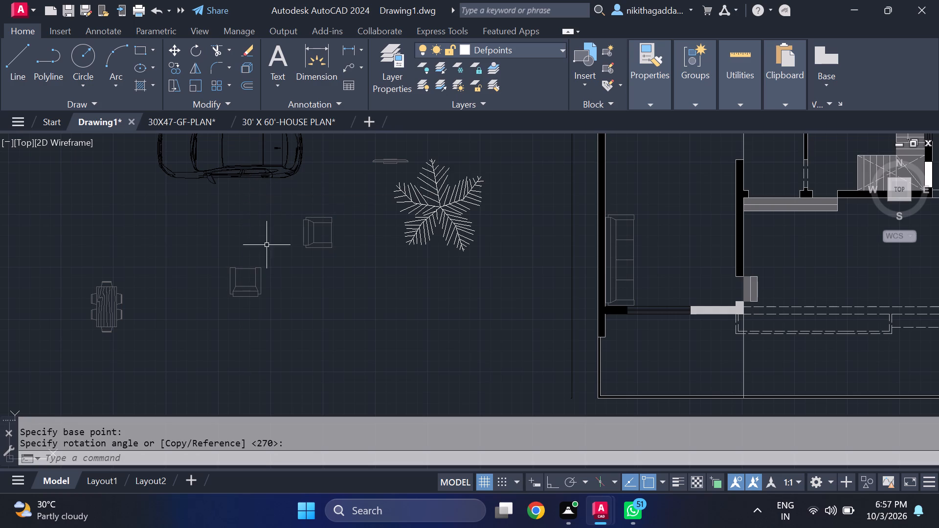
Copy the rotated single sofa horizontally to its right with Ortho on, about 3'-3.5" away.
{"action": "left_click", "coordinate": [268, 246]}
{"action": "left_click_drag", "start_coordinate": [197, 294], "coordinate": [204, 300]}
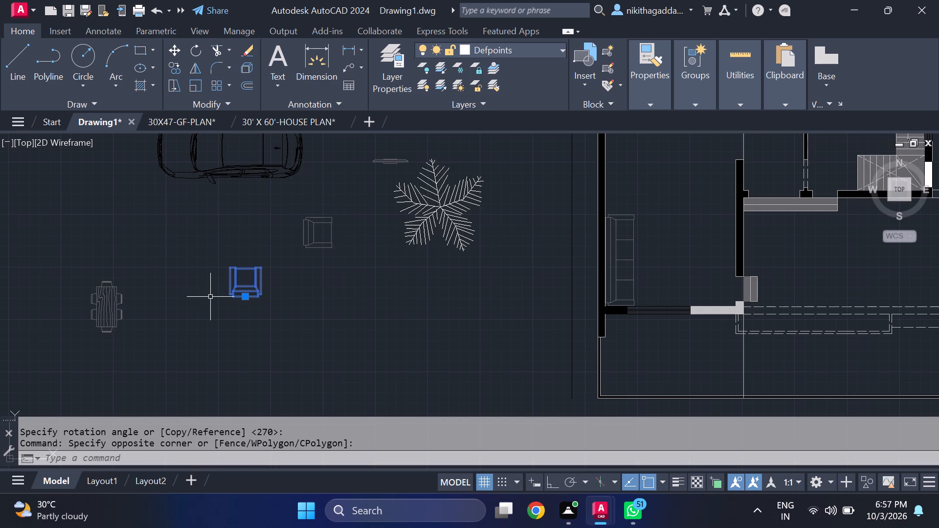
{"action": "type", "text": "co"}
{"action": "key", "text": "Return"}
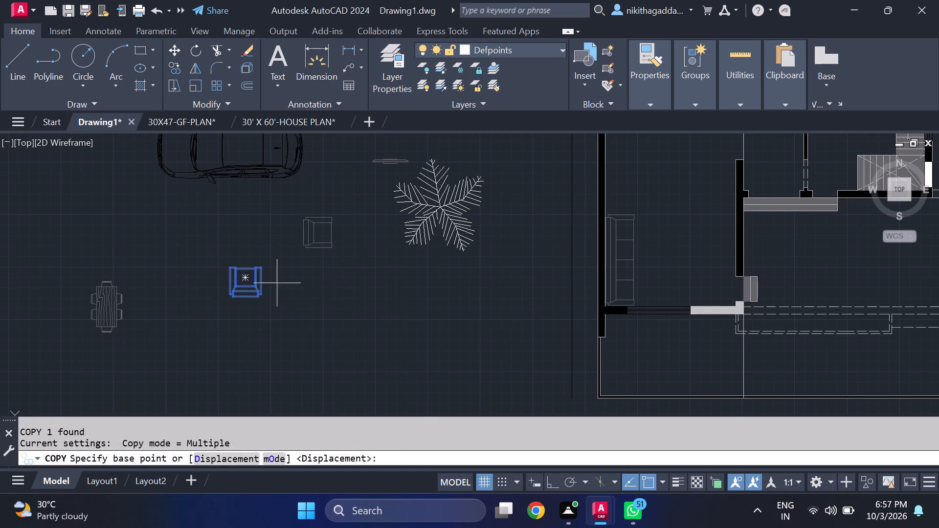
{"action": "scroll", "coordinate": [233, 279], "scroll_direction": "up", "scroll_amount": 1}
{"action": "left_click", "coordinate": [251, 274]}
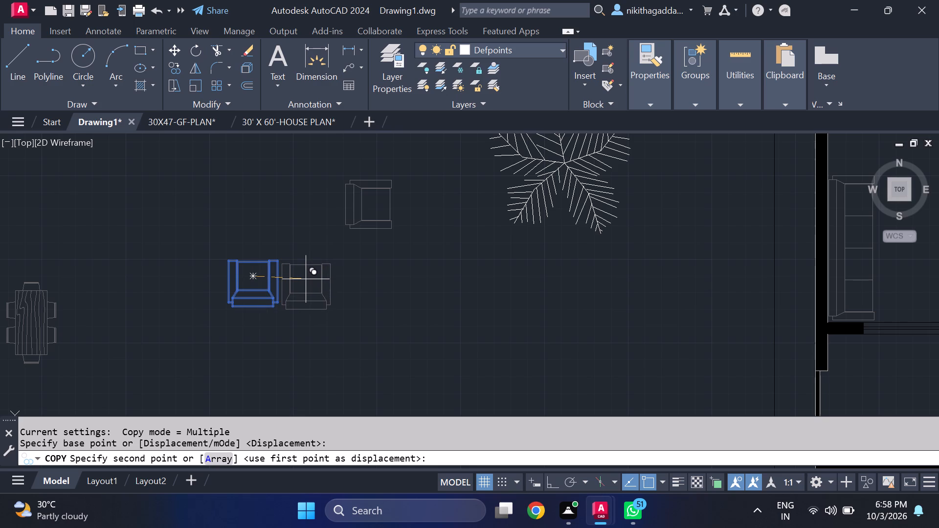
{"action": "key", "text": "F8"}
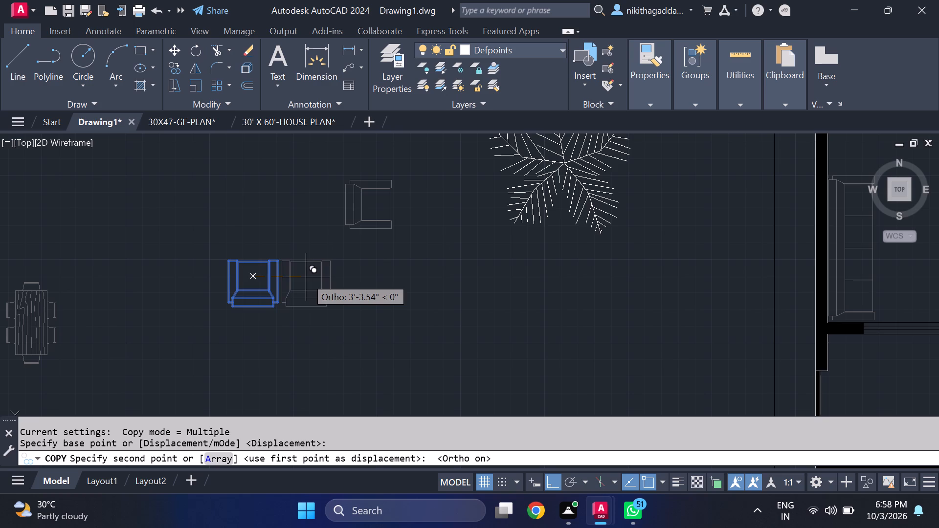
{"action": "left_click", "coordinate": [306, 277]}
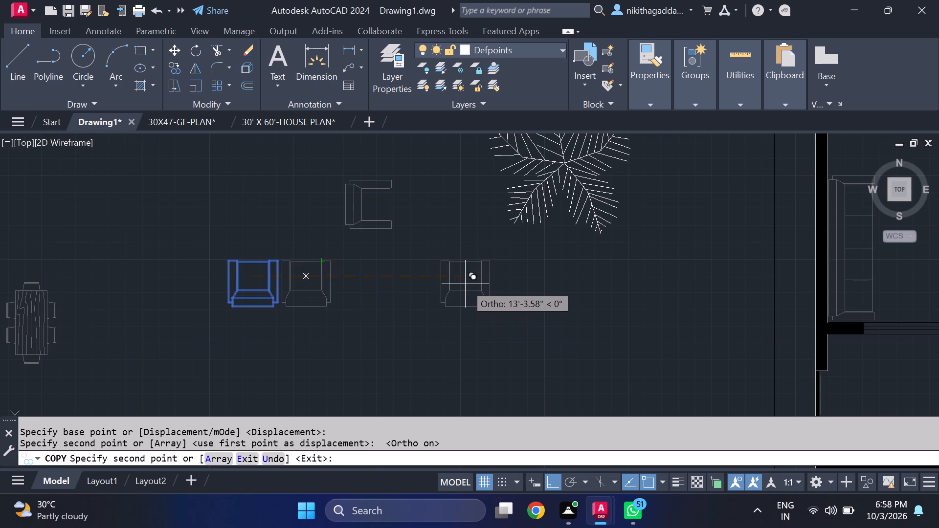
Copy the pair of single sofas into the room left of the parking area, beside the four-seat sofa and backing onto the lower window wall.
{"action": "key", "text": "Escape"}
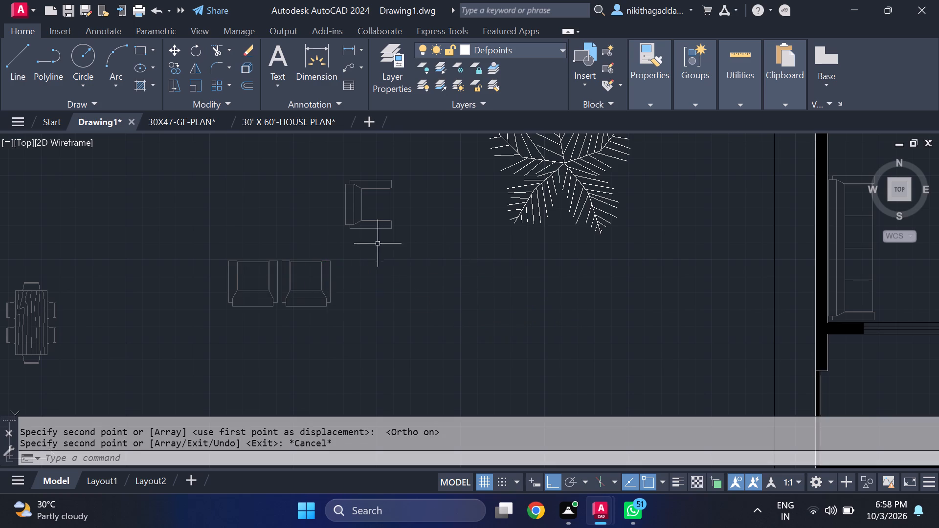
{"action": "scroll", "coordinate": [375, 245], "scroll_direction": "down", "scroll_amount": 3}
{"action": "scroll", "coordinate": [311, 245], "scroll_direction": "up", "scroll_amount": 2}
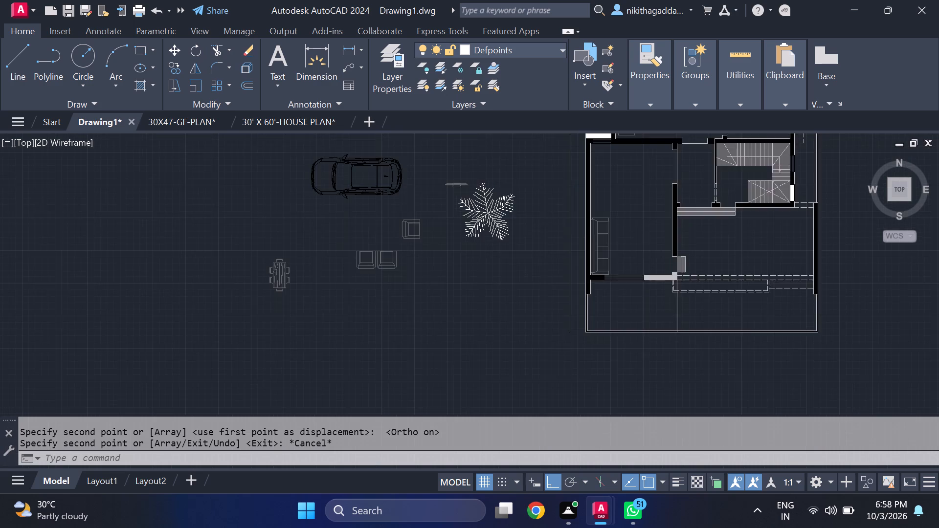
{"action": "scroll", "coordinate": [425, 255], "scroll_direction": "up", "scroll_amount": 2}
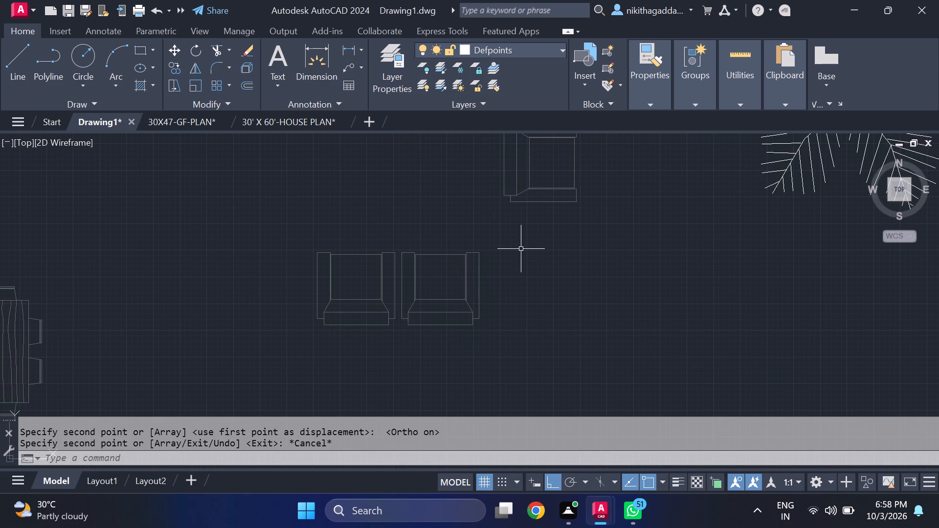
{"action": "left_click", "coordinate": [500, 227]}
{"action": "left_click", "coordinate": [280, 357]}
{"action": "type", "text": "co"}
{"action": "key", "text": "Return"}
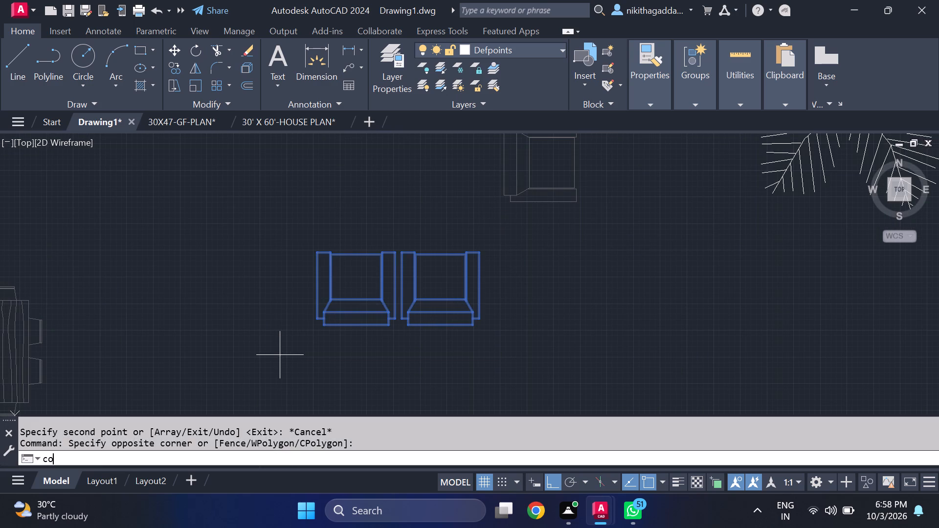
{"action": "left_click", "coordinate": [314, 255]}
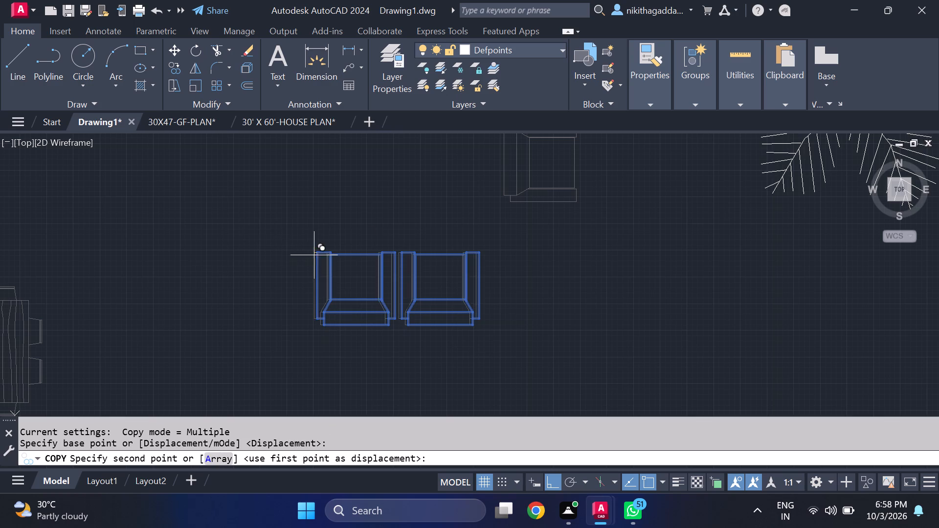
{"action": "scroll", "coordinate": [639, 229], "scroll_direction": "down", "scroll_amount": 5}
{"action": "key", "text": "F8"}
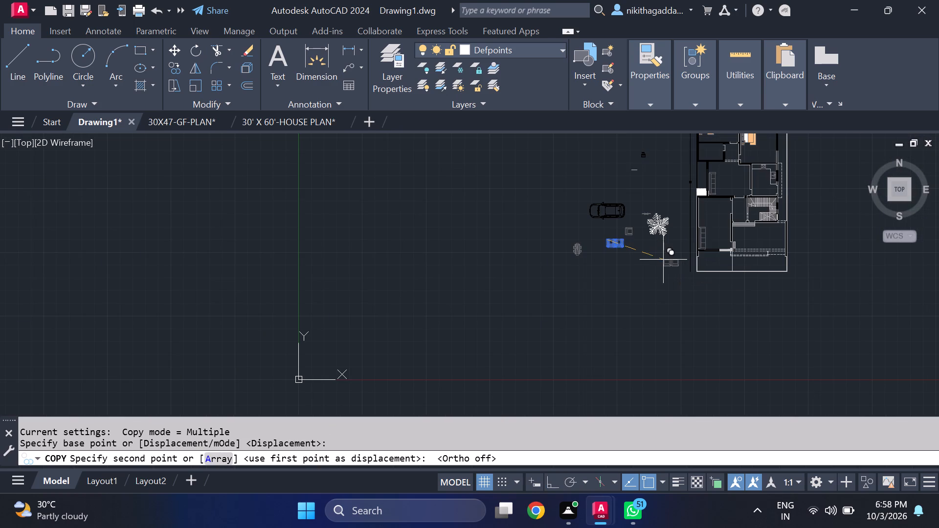
{"action": "scroll", "coordinate": [646, 261], "scroll_direction": "down", "scroll_amount": 2}
{"action": "scroll", "coordinate": [686, 246], "scroll_direction": "up", "scroll_amount": 3}
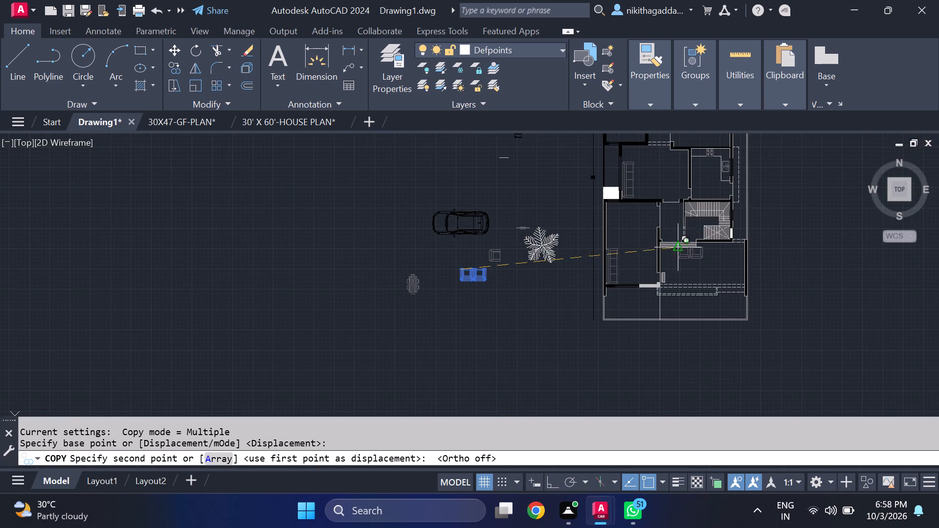
{"action": "scroll", "coordinate": [631, 285], "scroll_direction": "up", "scroll_amount": 5}
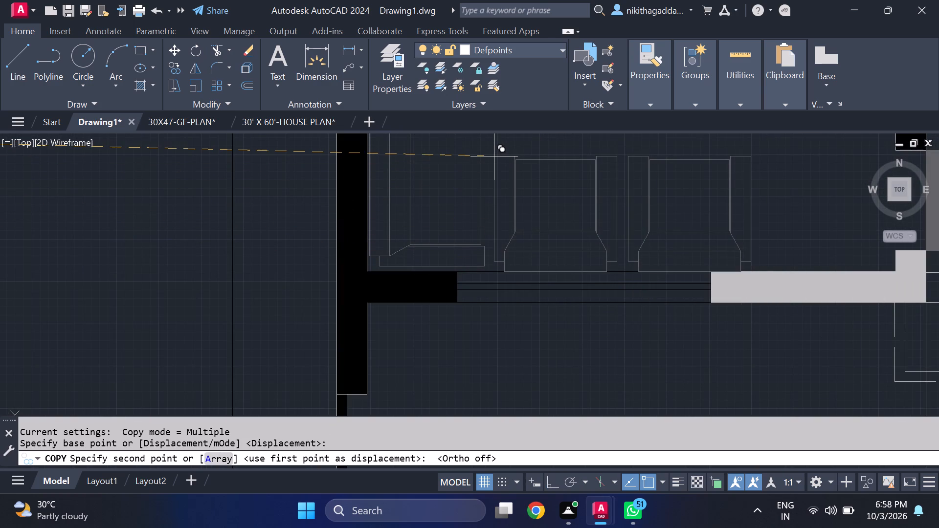
{"action": "left_click", "coordinate": [495, 153]}
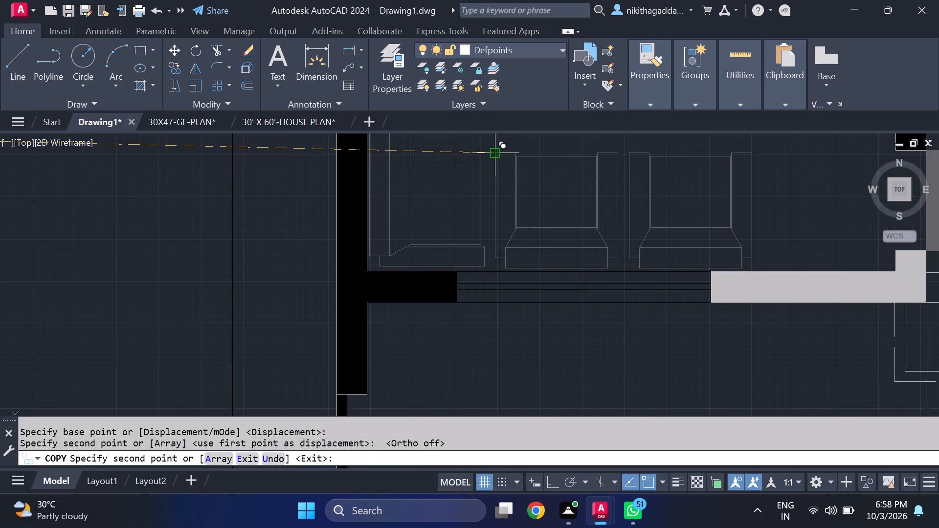
Place another copy of the sofa pair in the room left of the kitchen, beside its four-seat sofa along the lower wall.
{"action": "scroll", "coordinate": [549, 194], "scroll_direction": "down", "scroll_amount": 5}
{"action": "middle_click_drag", "start_coordinate": [721, 210], "coordinate": [737, 350]}
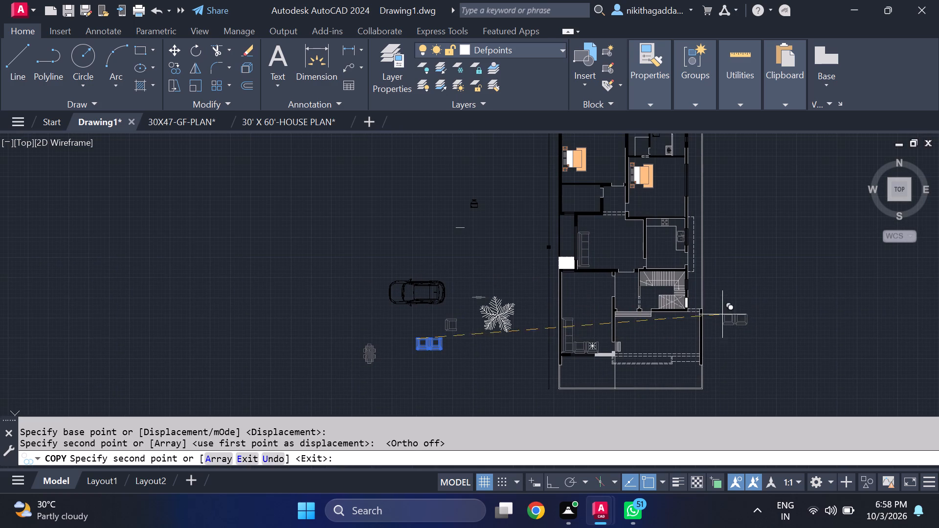
{"action": "scroll", "coordinate": [645, 259], "scroll_direction": "up", "scroll_amount": 3}
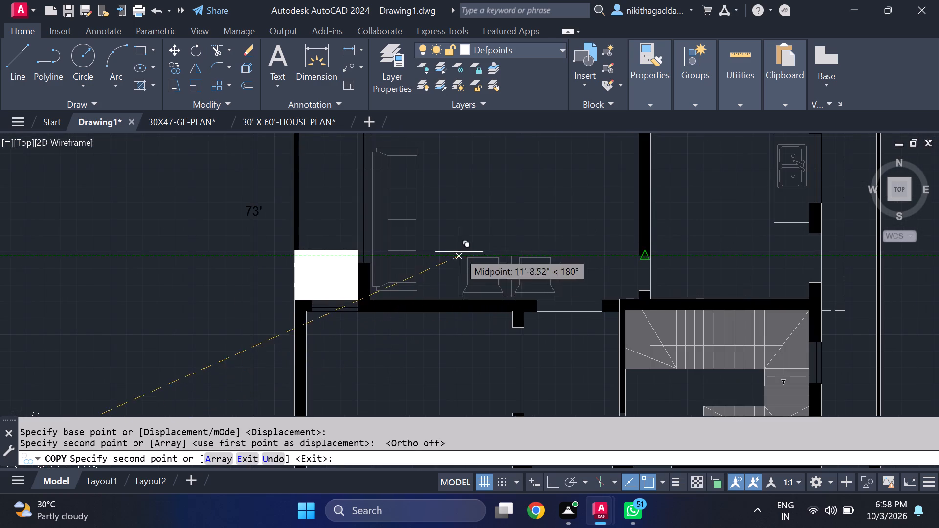
{"action": "scroll", "coordinate": [420, 253], "scroll_direction": "up", "scroll_amount": 2}
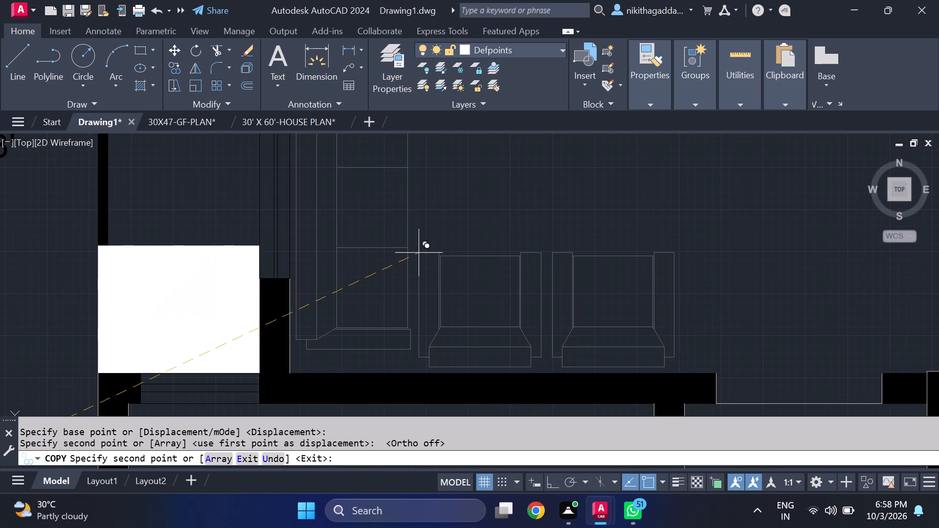
{"action": "left_click", "coordinate": [417, 253]}
{"action": "scroll", "coordinate": [537, 124], "scroll_direction": "down", "scroll_amount": 5}
{"action": "scroll", "coordinate": [760, 242], "scroll_direction": "down", "scroll_amount": 3}
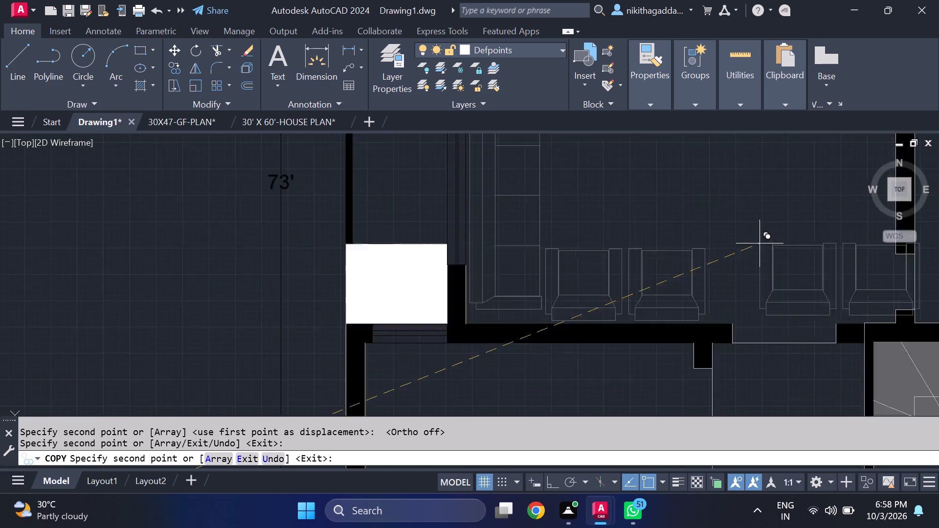
{"action": "scroll", "coordinate": [760, 244], "scroll_direction": "down", "scroll_amount": 3}
{"action": "key", "text": "Escape"}
{"action": "scroll", "coordinate": [769, 248], "scroll_direction": "down", "scroll_amount": 2}
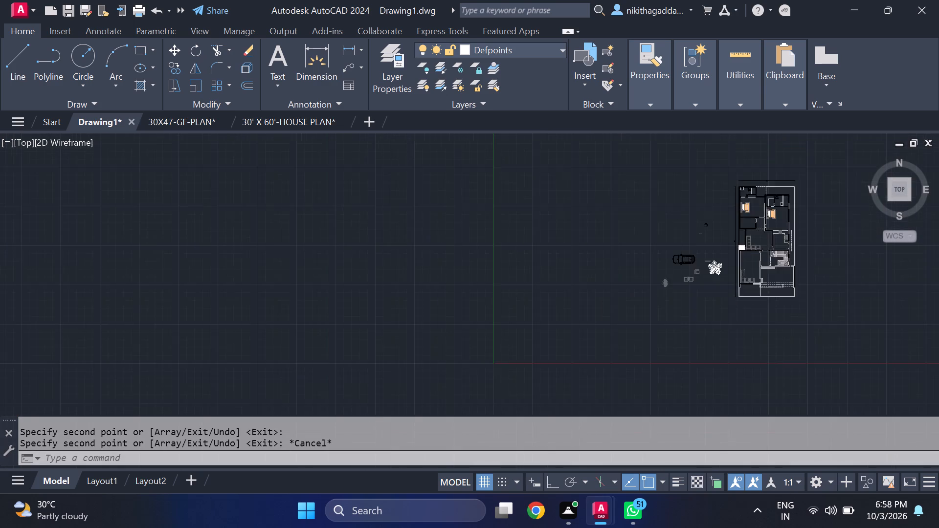
Examine the furnished layout in the 30X47-GF-PLAN drawing for furniture to reuse.
{"action": "scroll", "coordinate": [757, 283], "scroll_direction": "up", "scroll_amount": 3}
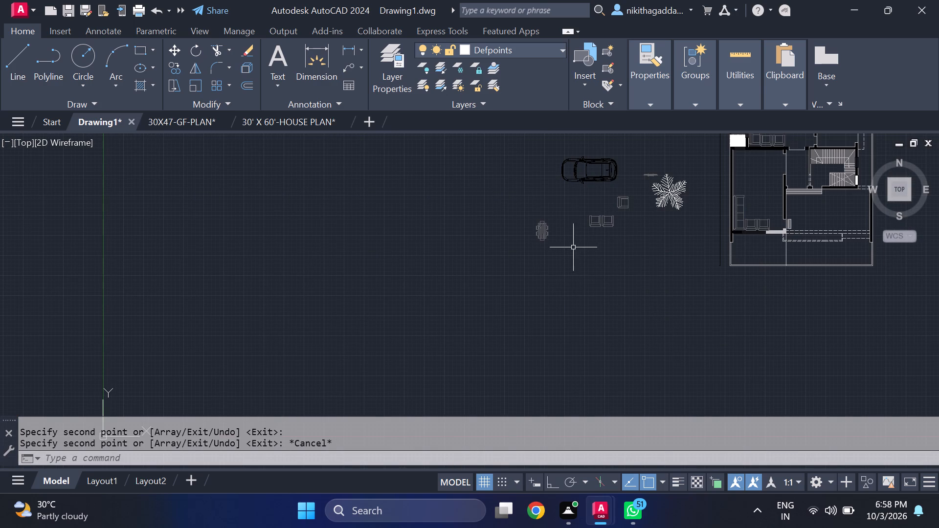
{"action": "left_click", "coordinate": [173, 121]}
{"action": "scroll", "coordinate": [307, 264], "scroll_direction": "down", "scroll_amount": 3}
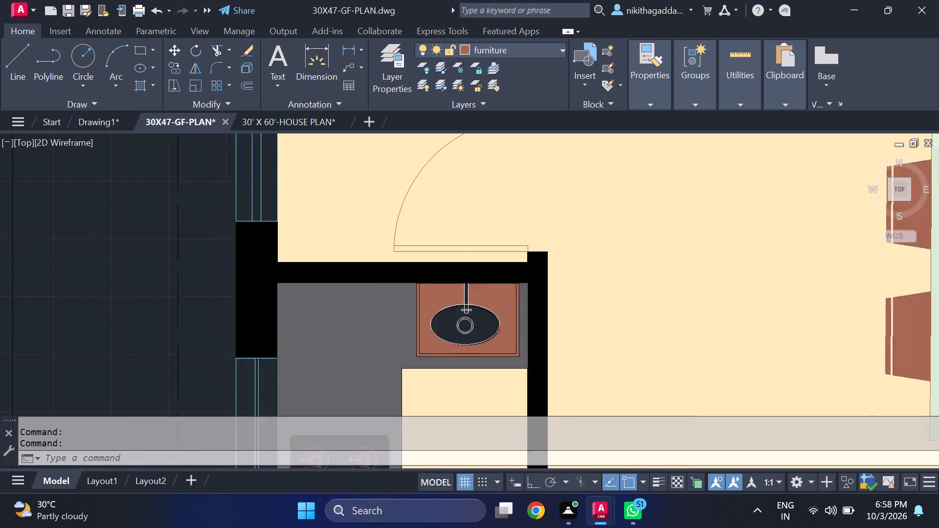
{"action": "scroll", "coordinate": [308, 265], "scroll_direction": "down", "scroll_amount": 3}
{"action": "middle_click_drag", "start_coordinate": [389, 334], "coordinate": [373, 295]}
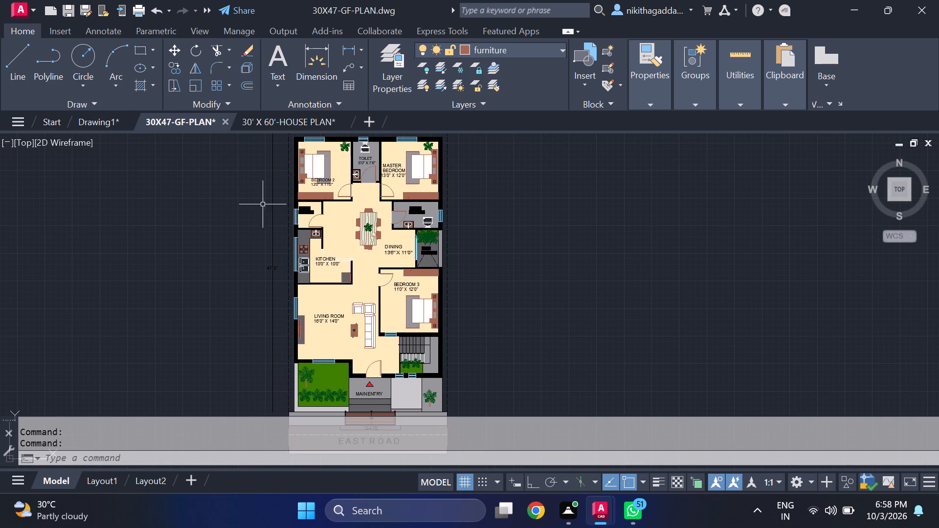
{"action": "scroll", "coordinate": [284, 119], "scroll_direction": "down", "scroll_amount": 1}
Copy the rectangular coffee table with its plant from the Formal Living room of the 30' X 60'-HOUSE PLAN drawing to the clipboard.
{"action": "left_click", "coordinate": [284, 119]}
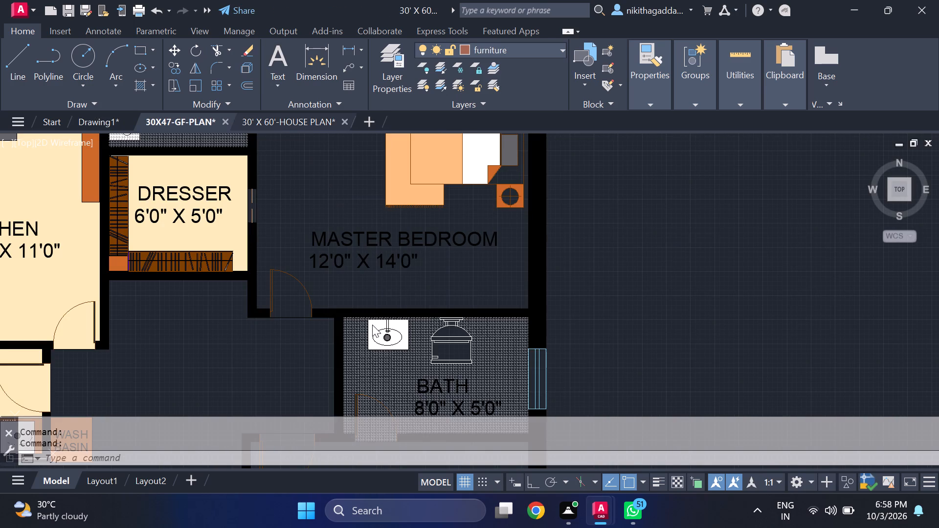
{"action": "scroll", "coordinate": [372, 329], "scroll_direction": "down", "scroll_amount": 6}
{"action": "scroll", "coordinate": [266, 335], "scroll_direction": "down", "scroll_amount": 10}
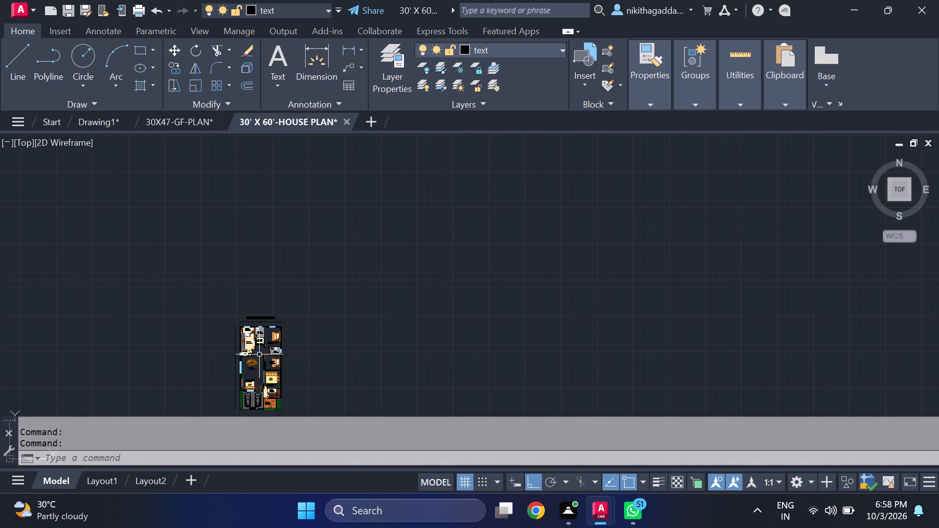
{"action": "scroll", "coordinate": [245, 389], "scroll_direction": "up", "scroll_amount": 3}
{"action": "scroll", "coordinate": [280, 367], "scroll_direction": "up", "scroll_amount": 3}
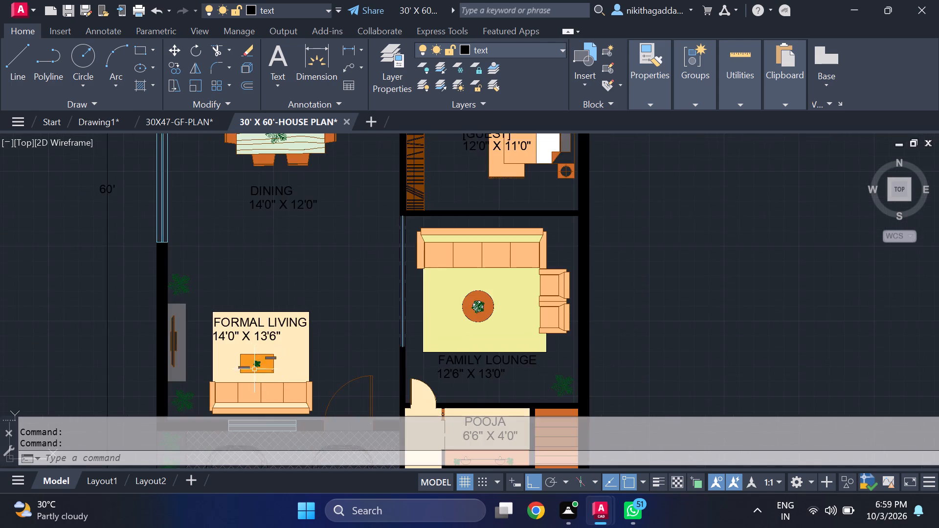
{"action": "scroll", "coordinate": [249, 361], "scroll_direction": "up", "scroll_amount": 3}
{"action": "left_click", "coordinate": [286, 333]}
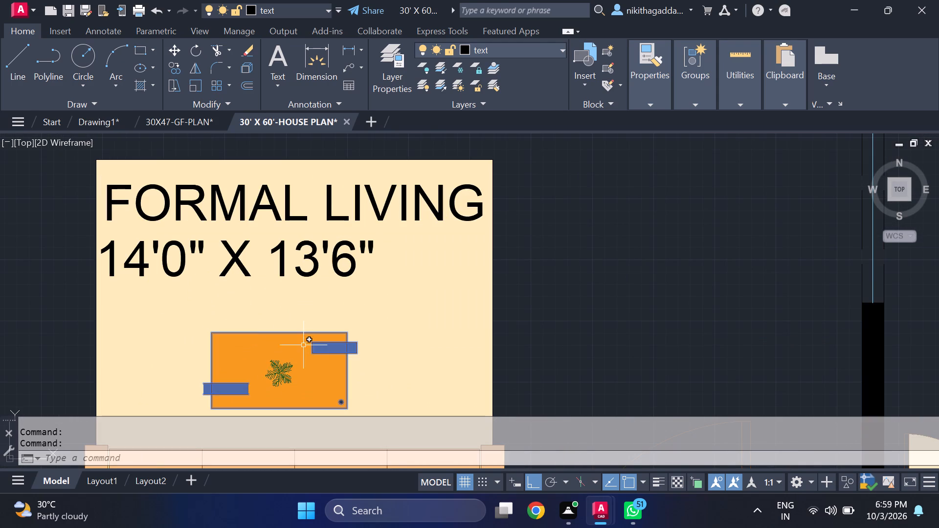
{"action": "left_click", "coordinate": [324, 340]}
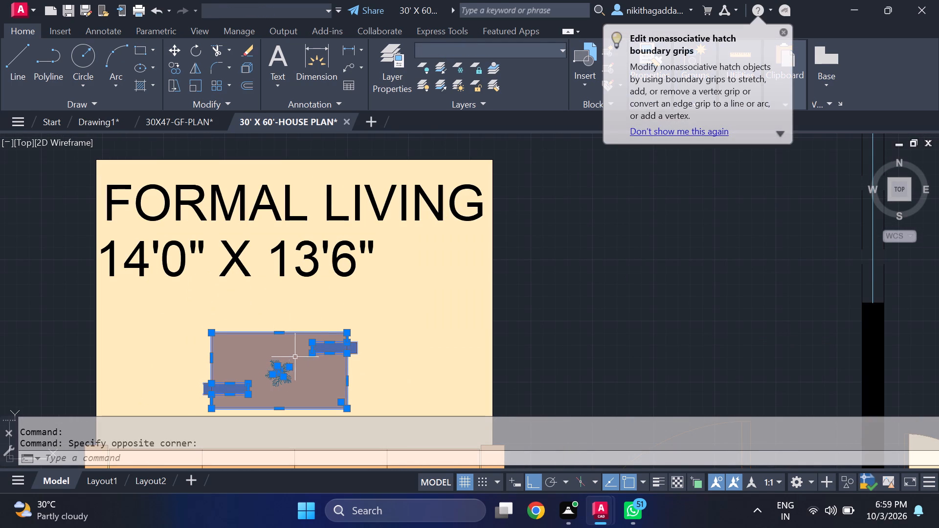
{"action": "scroll", "coordinate": [277, 362], "scroll_direction": "up", "scroll_amount": 2}
{"action": "left_click_drag", "start_coordinate": [283, 356], "coordinate": [270, 360]}
{"action": "left_click", "coordinate": [250, 378]}
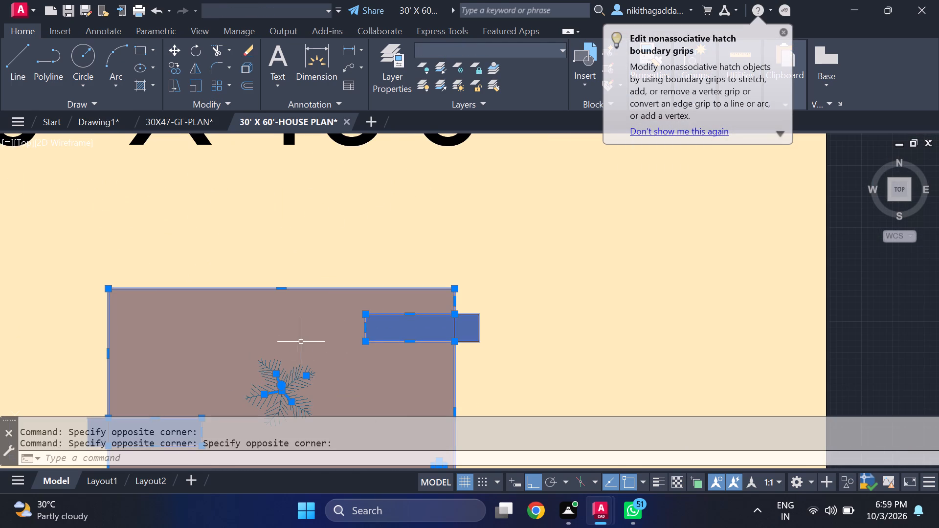
{"action": "left_click", "coordinate": [271, 367]}
{"action": "scroll", "coordinate": [339, 336], "scroll_direction": "down", "scroll_amount": 4}
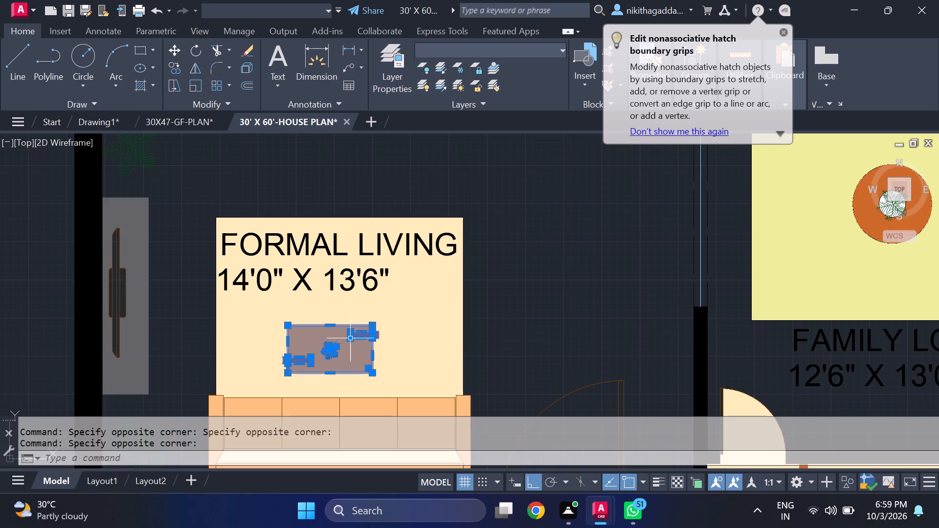
{"action": "scroll", "coordinate": [353, 330], "scroll_direction": "up", "scroll_amount": 3}
{"action": "scroll", "coordinate": [351, 335], "scroll_direction": "down", "scroll_amount": 4}
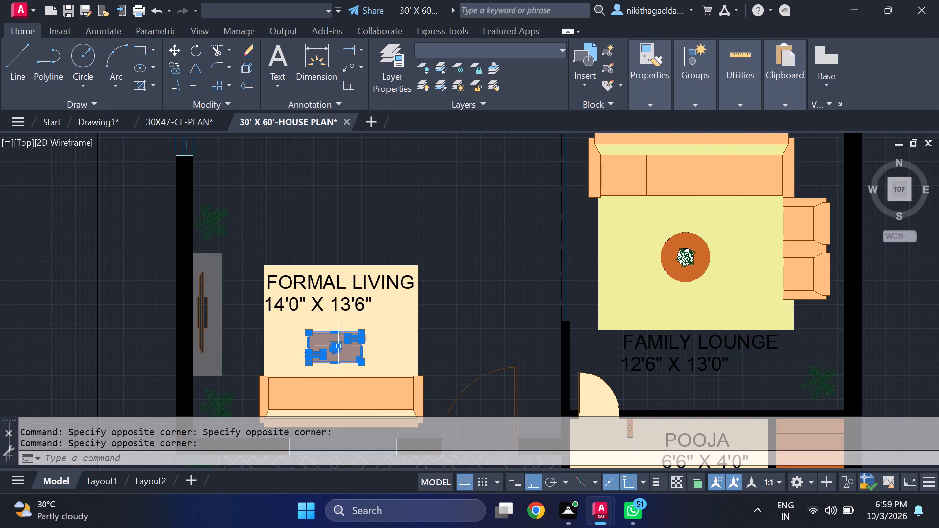
{"action": "key", "text": "ctrl+c"}
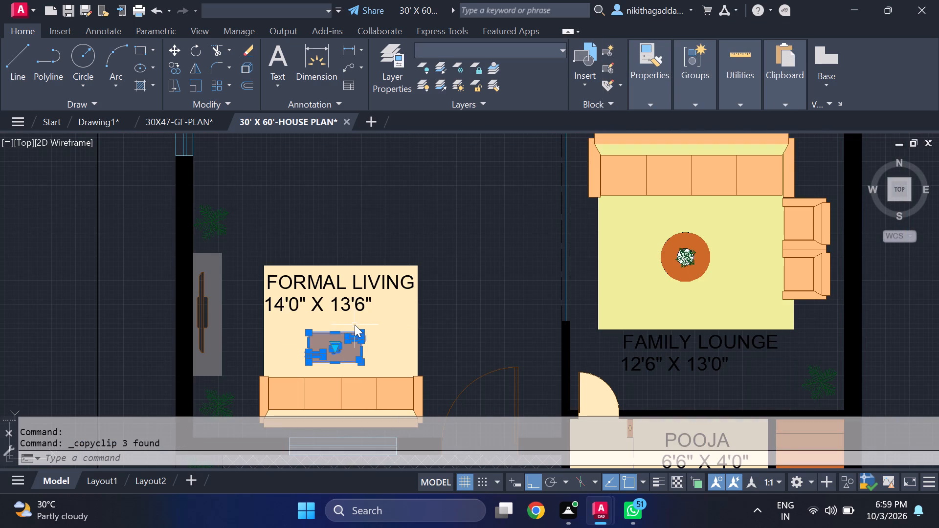
Paste the coffee table into Drawing1 in the room left of the parking area, in front of the four-seat and single sofas.
{"action": "left_click", "coordinate": [89, 127]}
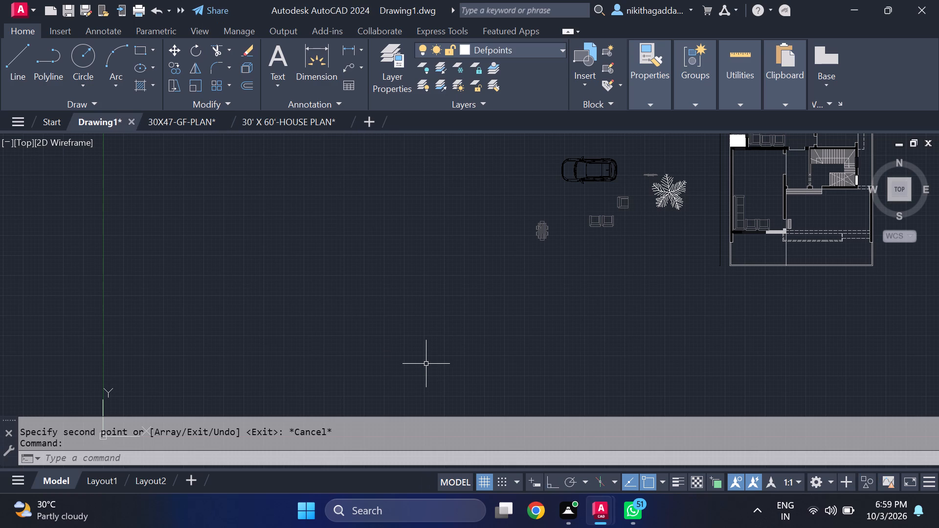
{"action": "key", "text": "ctrl+v"}
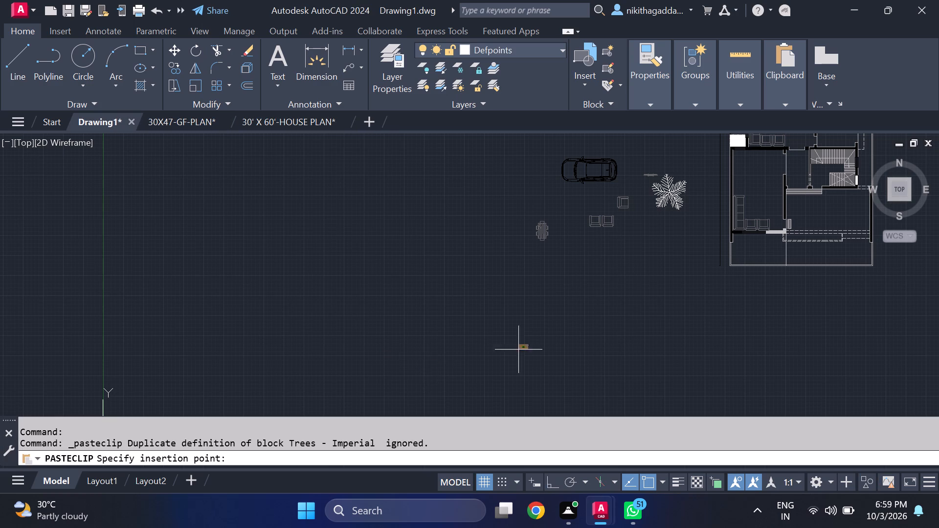
{"action": "scroll", "coordinate": [752, 197], "scroll_direction": "up", "scroll_amount": 3}
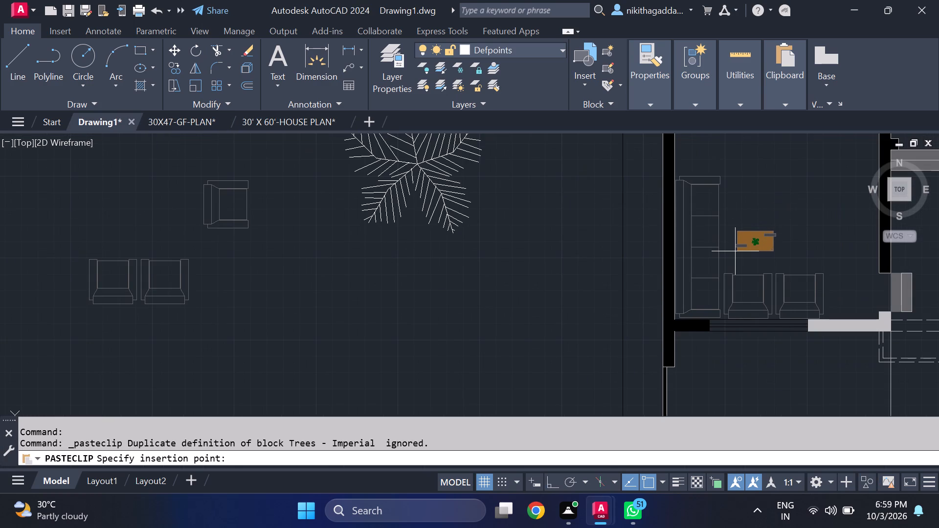
{"action": "scroll", "coordinate": [735, 251], "scroll_direction": "up", "scroll_amount": 2}
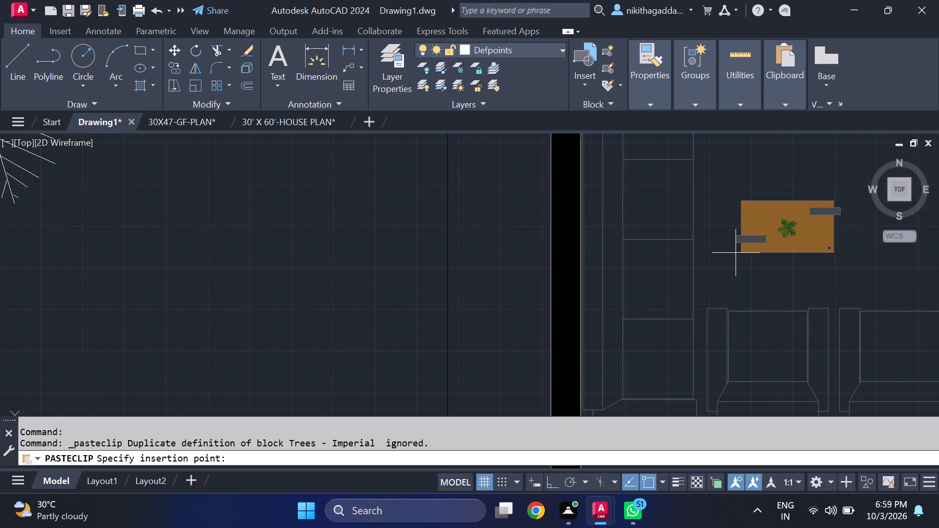
{"action": "middle_click_drag", "start_coordinate": [760, 225], "coordinate": [698, 262]}
{"action": "left_click", "coordinate": [717, 251]}
{"action": "scroll", "coordinate": [691, 227], "scroll_direction": "down", "scroll_amount": 3}
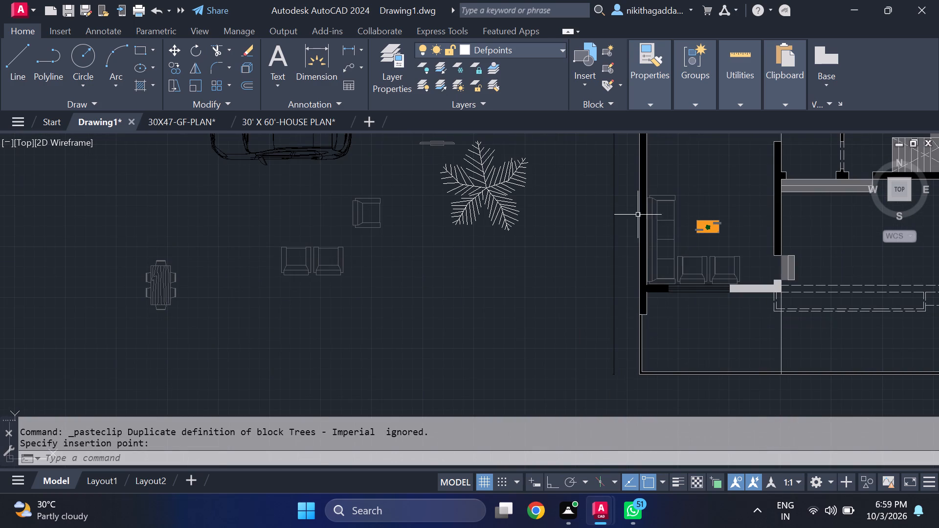
Copy the coffee table with its plant into the room left of the kitchen, in front of its four-seat and single sofas.
{"action": "scroll", "coordinate": [710, 218], "scroll_direction": "up", "scroll_amount": 5}
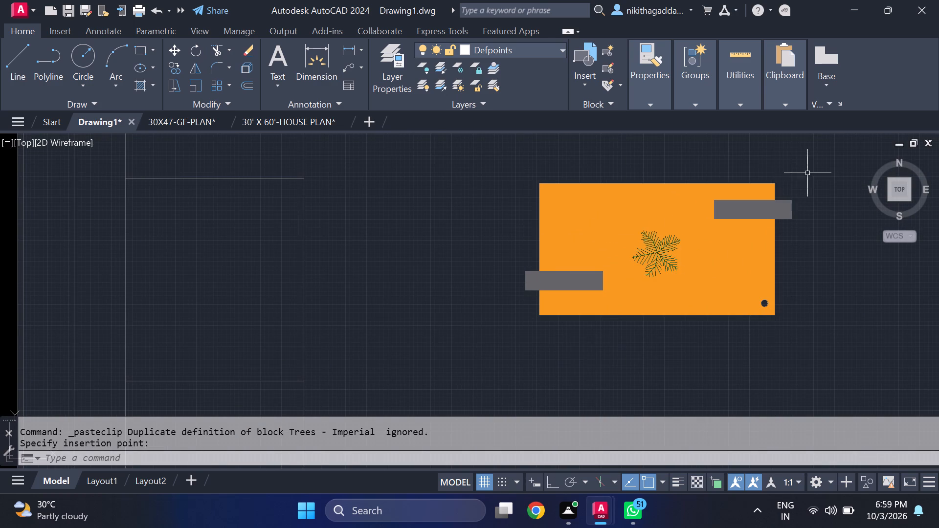
{"action": "left_click", "coordinate": [807, 173]}
{"action": "left_click", "coordinate": [485, 353]}
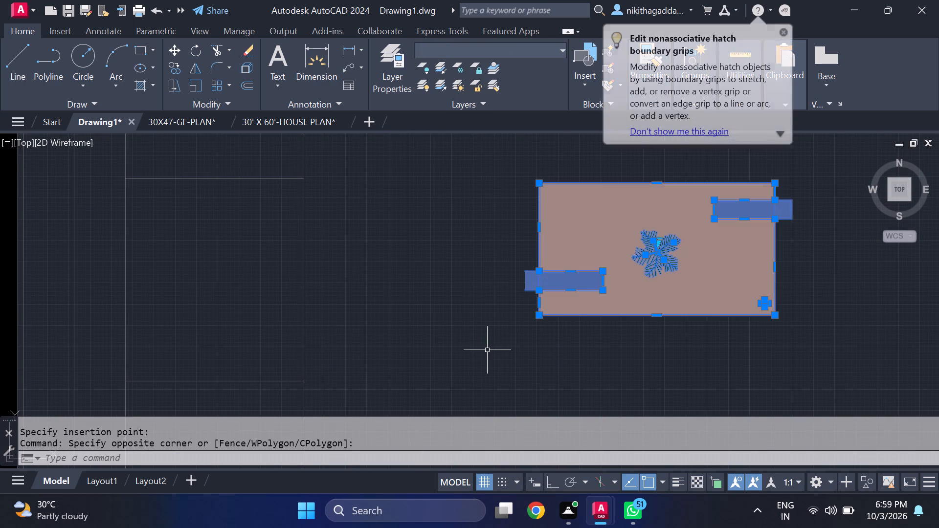
{"action": "type", "text": "co"}
{"action": "key", "text": "Return"}
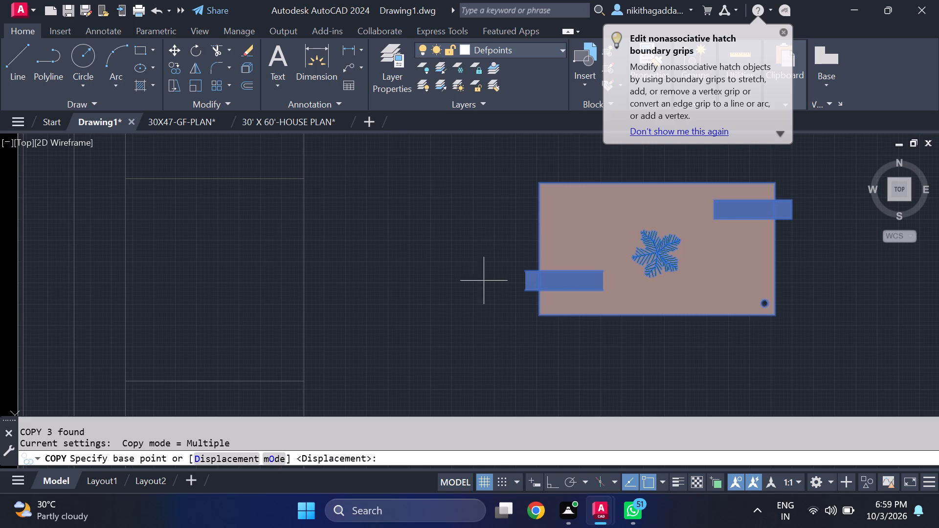
{"action": "left_click", "coordinate": [535, 183]}
{"action": "scroll", "coordinate": [546, 198], "scroll_direction": "down", "scroll_amount": 4}
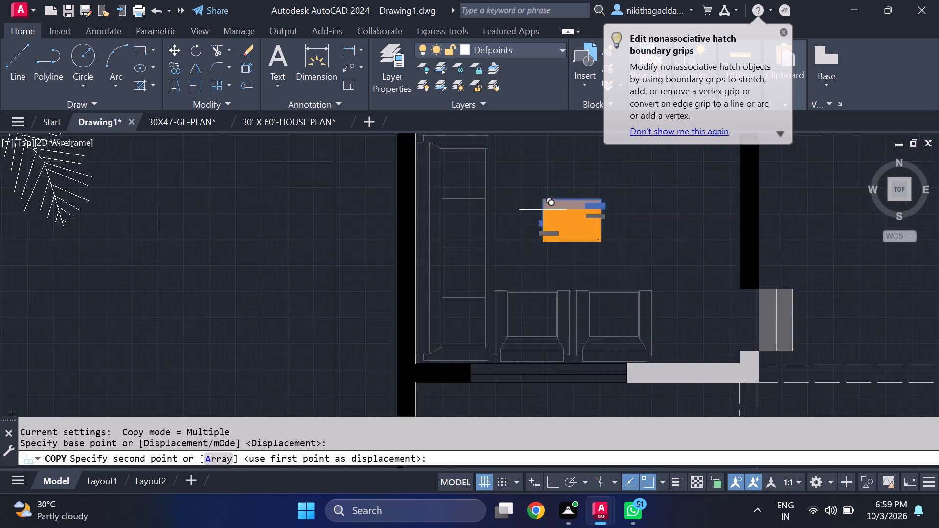
{"action": "scroll", "coordinate": [541, 213], "scroll_direction": "down", "scroll_amount": 1}
{"action": "middle_click_drag", "start_coordinate": [557, 187], "coordinate": [528, 392]}
{"action": "middle_click", "coordinate": [528, 397]}
{"action": "scroll", "coordinate": [561, 211], "scroll_direction": "up", "scroll_amount": 2}
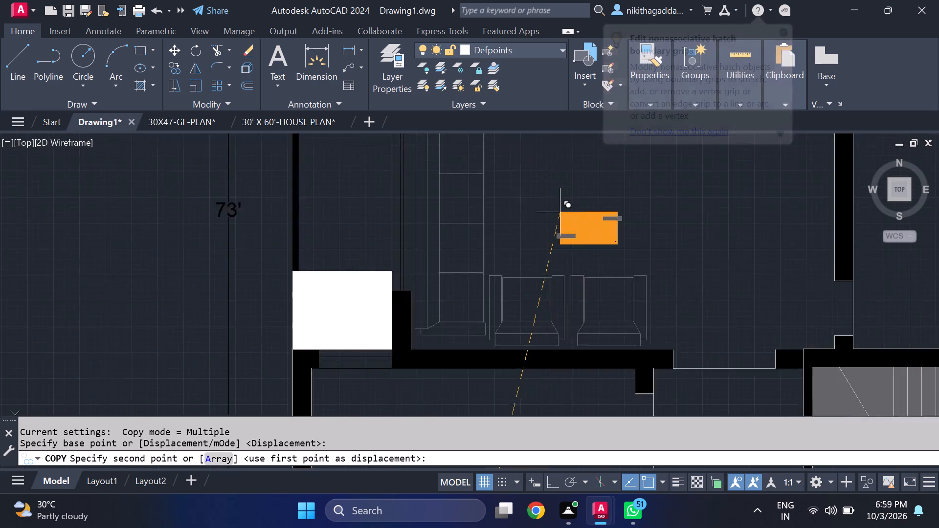
{"action": "scroll", "coordinate": [560, 212], "scroll_direction": "up", "scroll_amount": 1}
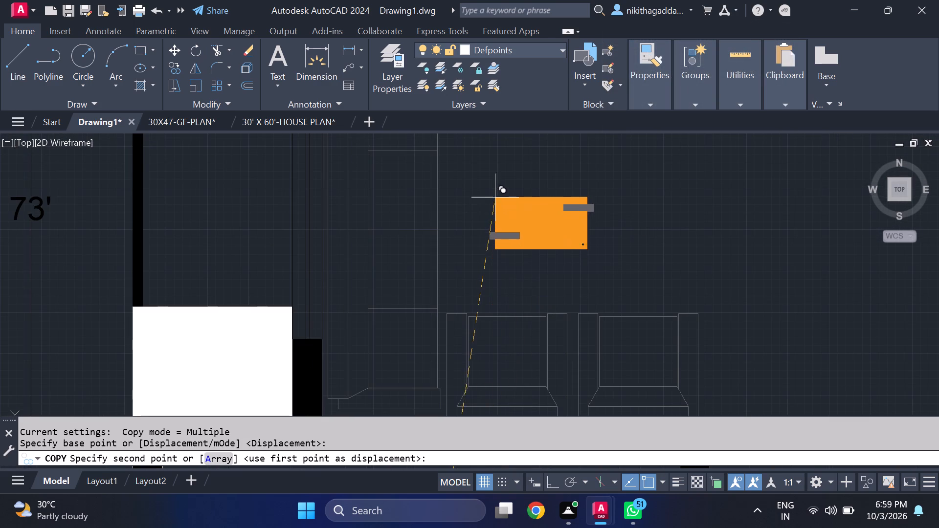
{"action": "left_click", "coordinate": [516, 160]}
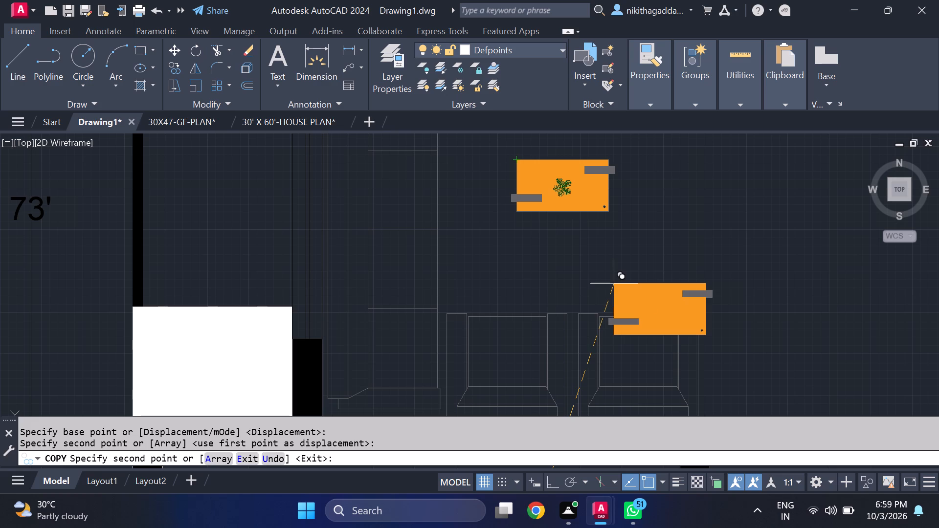
{"action": "key", "text": "Escape"}
Copy the wall-side TV unit with its plasma screen from the Living Room of the 30X47-GF-PLAN drawing to the clipboard.
{"action": "scroll", "coordinate": [610, 284], "scroll_direction": "down", "scroll_amount": 5}
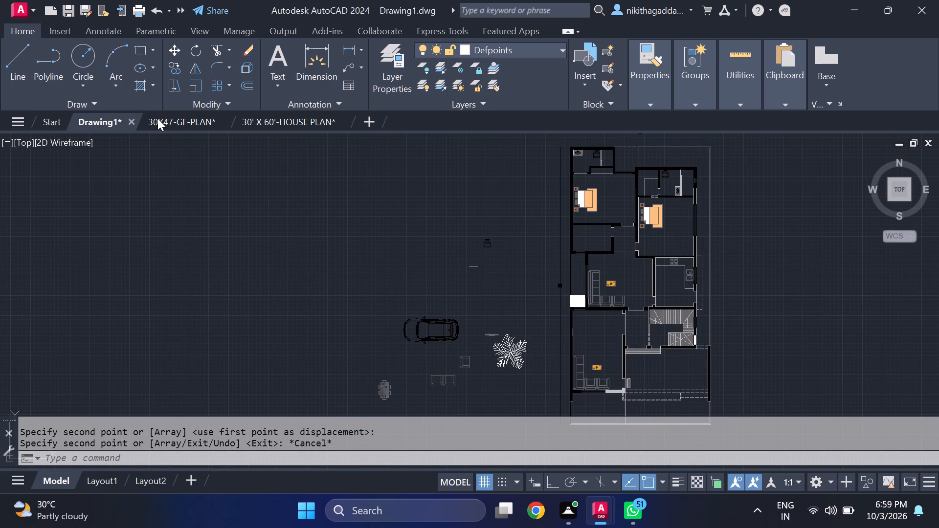
{"action": "left_click", "coordinate": [158, 118]}
{"action": "scroll", "coordinate": [310, 332], "scroll_direction": "up", "scroll_amount": 2}
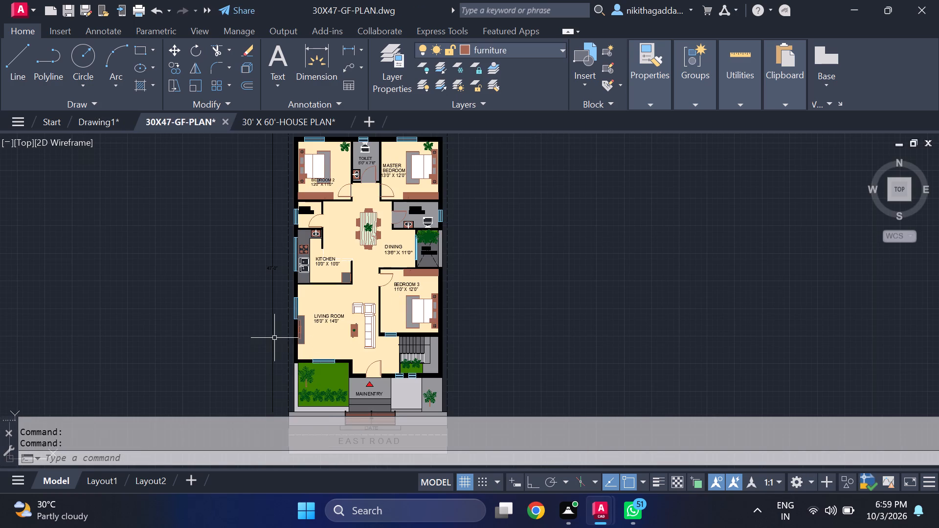
{"action": "scroll", "coordinate": [302, 341], "scroll_direction": "up", "scroll_amount": 4}
{"action": "left_click", "coordinate": [294, 294]}
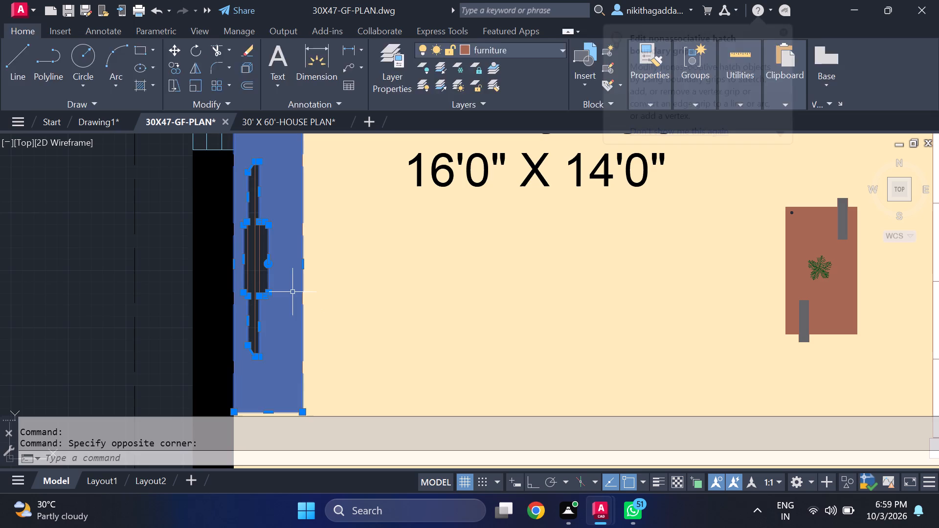
{"action": "scroll", "coordinate": [261, 235], "scroll_direction": "up", "scroll_amount": 3}
{"action": "left_click", "coordinate": [264, 233]}
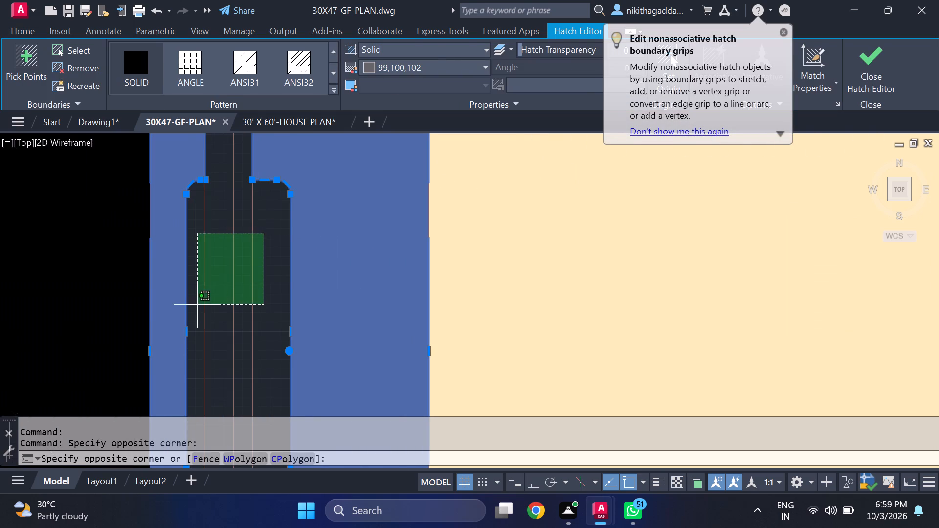
{"action": "left_click", "coordinate": [196, 306]}
{"action": "scroll", "coordinate": [255, 259], "scroll_direction": "down", "scroll_amount": 4}
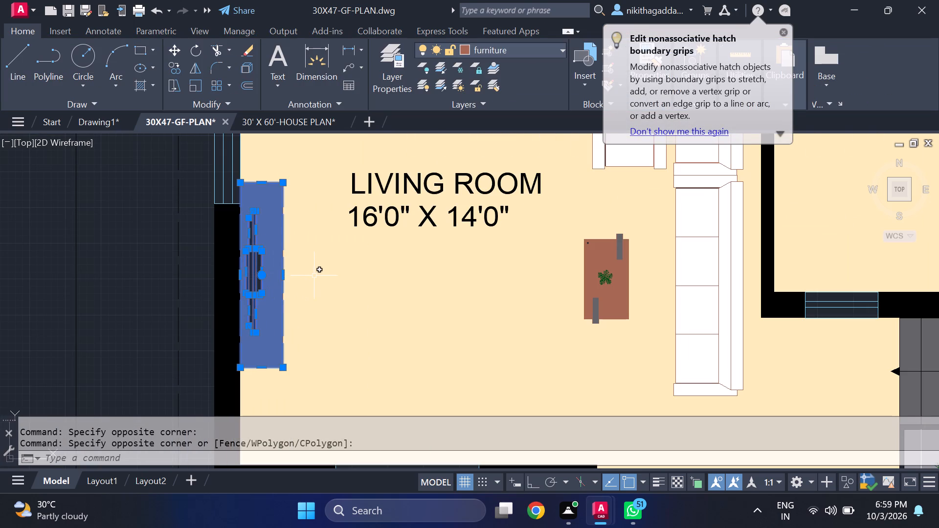
{"action": "key", "text": "ctrl+c"}
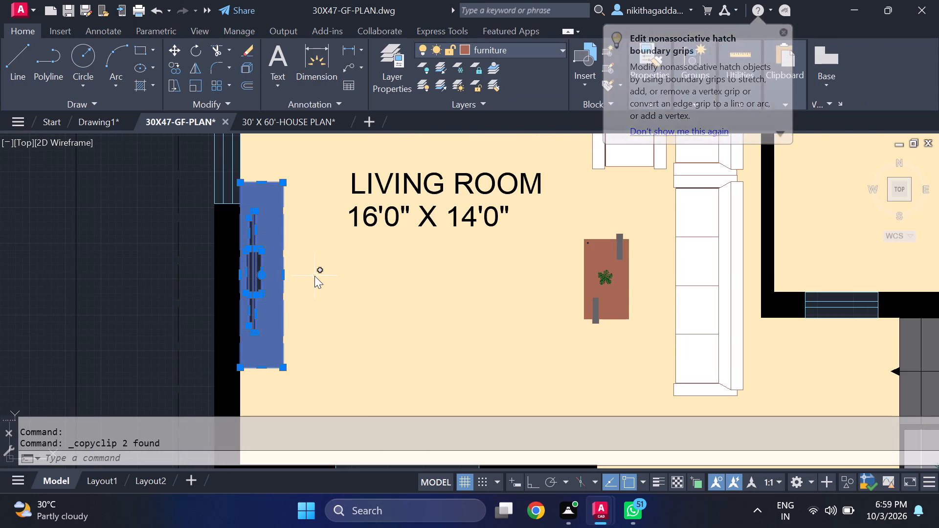
Paste the TV unit into Drawing1 in the bedroom above the kitchen, between the bed and the outer window wall.
{"action": "left_click", "coordinate": [100, 127]}
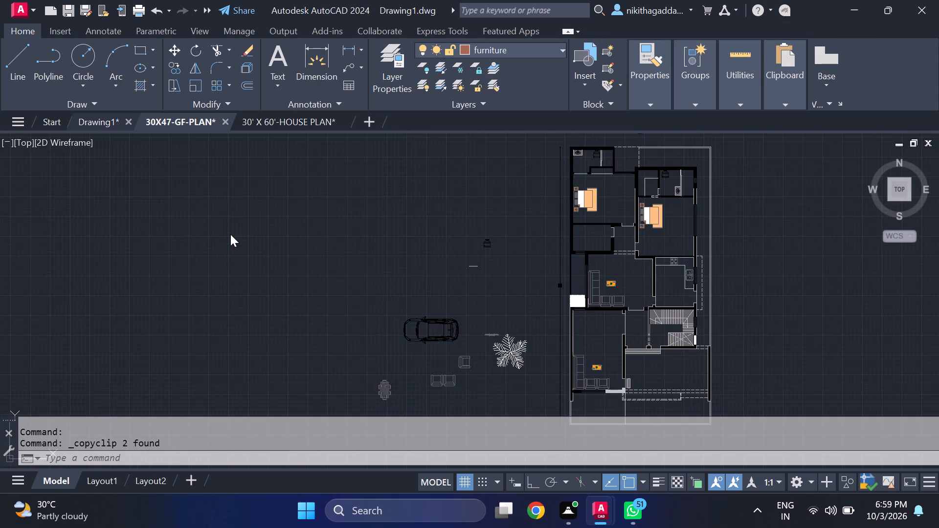
{"action": "key", "text": "ctrl+v"}
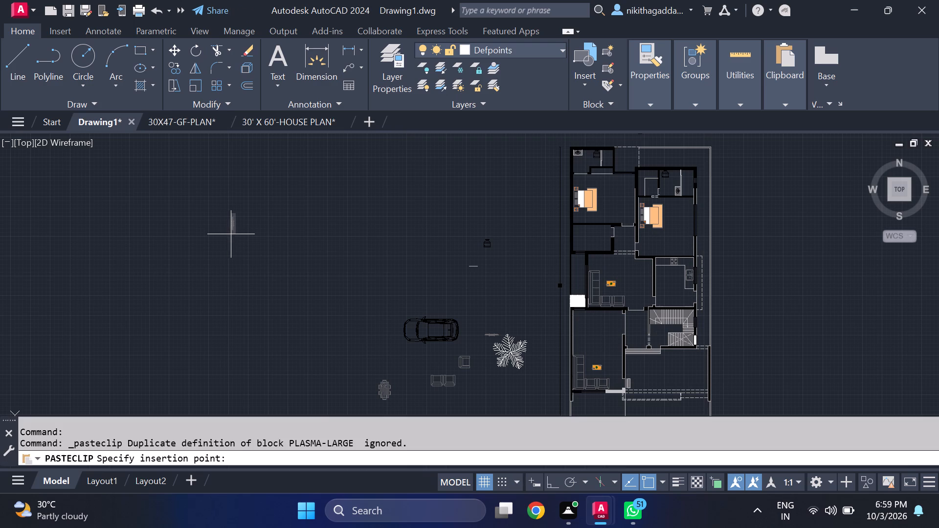
{"action": "scroll", "coordinate": [700, 229], "scroll_direction": "up", "scroll_amount": 3}
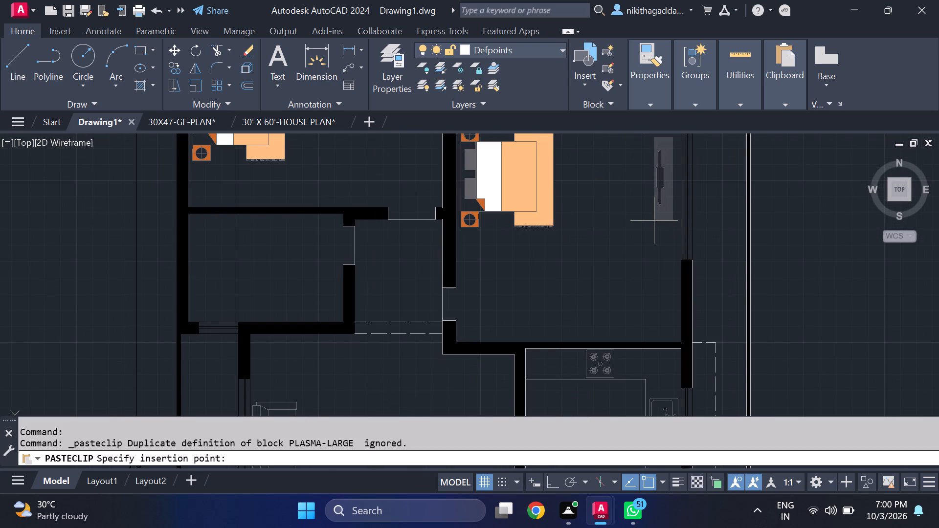
{"action": "left_click", "coordinate": [581, 282]}
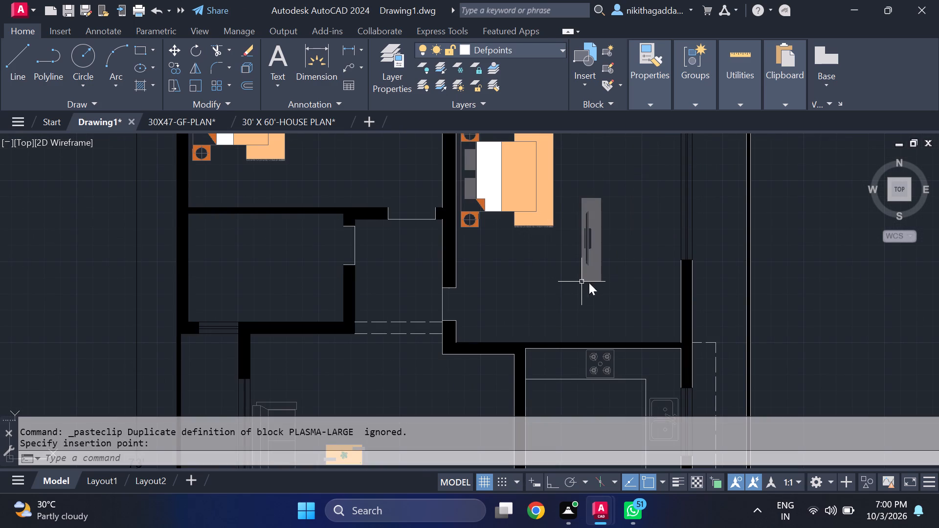
Mirror the pasted TV unit about a vertical line on its window side, erasing the source objects.
{"action": "scroll", "coordinate": [595, 208], "scroll_direction": "up", "scroll_amount": 2}
{"action": "left_click_drag", "start_coordinate": [646, 154], "coordinate": [639, 159]}
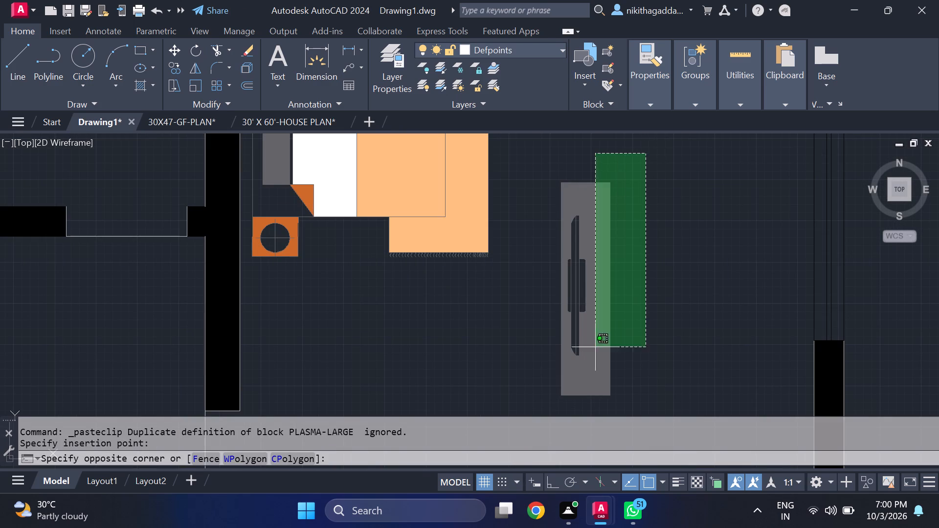
{"action": "left_click_drag", "start_coordinate": [533, 408], "coordinate": [527, 404]}
{"action": "type", "text": "mi"}
{"action": "key", "text": "Return"}
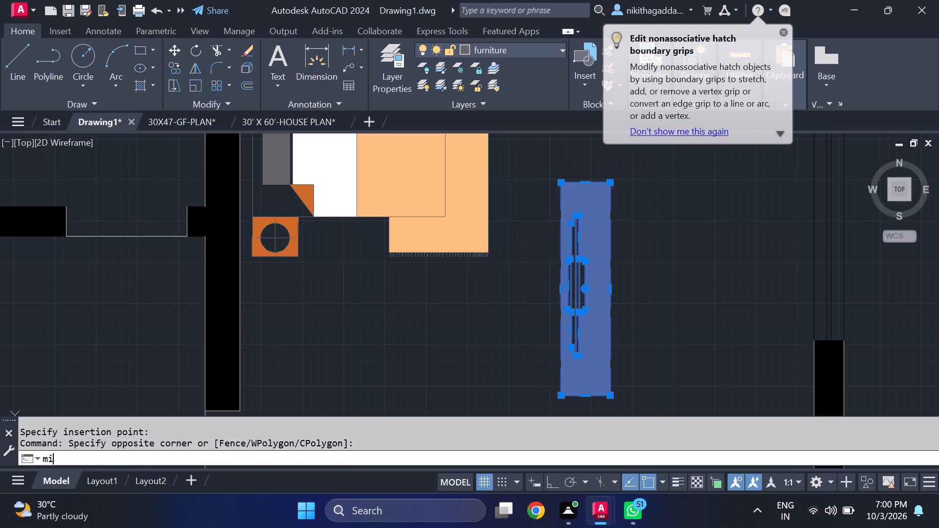
{"action": "left_click", "coordinate": [649, 158]}
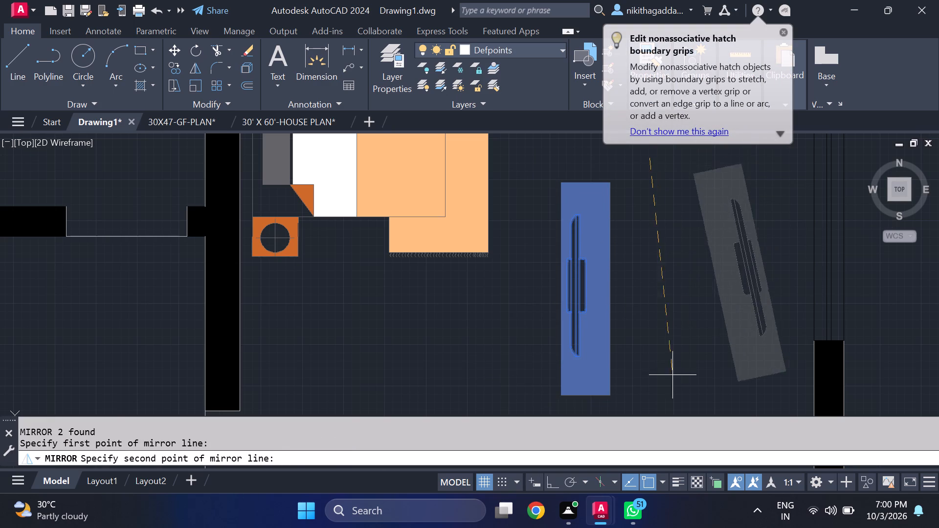
{"action": "key", "text": "F8"}
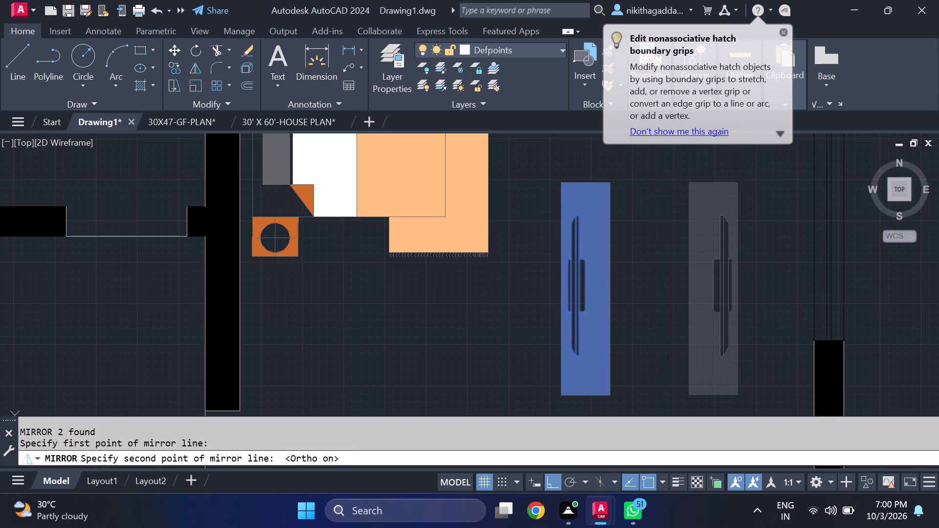
{"action": "middle_click_drag", "start_coordinate": [666, 389], "coordinate": [645, 347]}
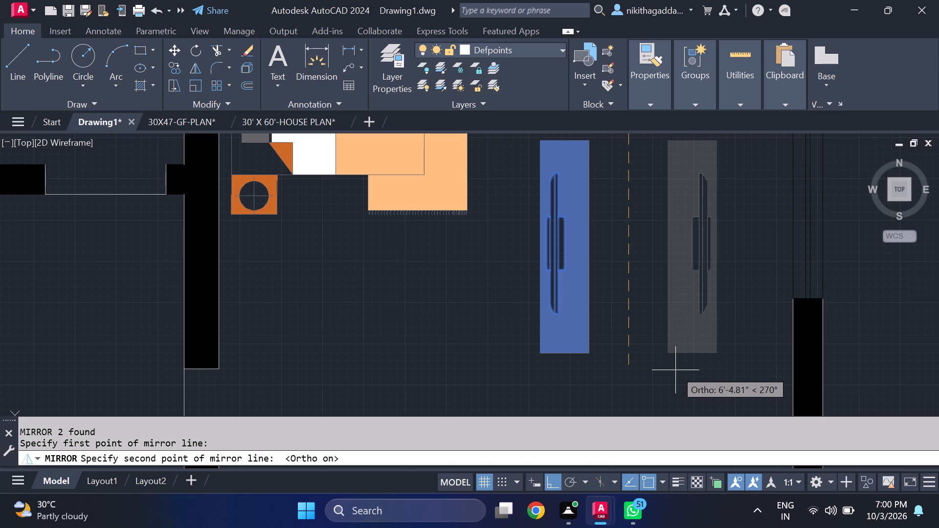
{"action": "left_click", "coordinate": [675, 370]}
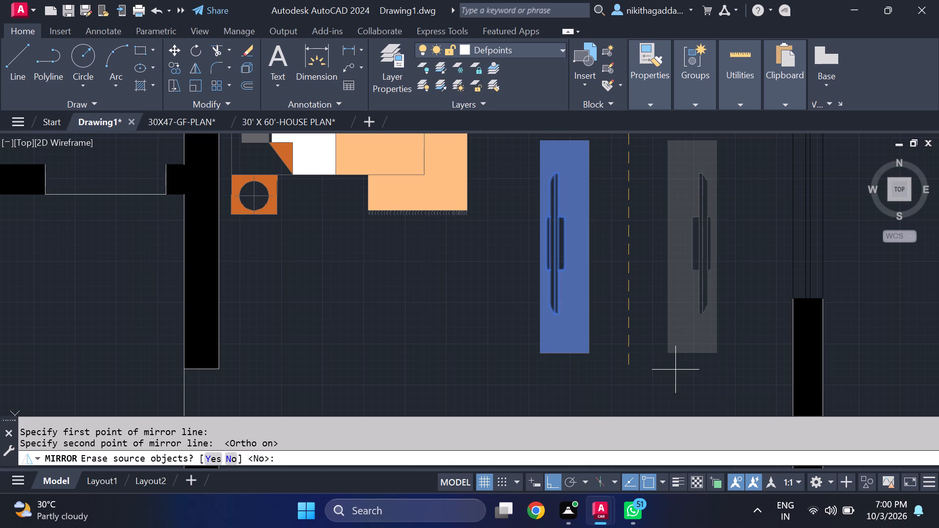
{"action": "type", "text": "yes"}
{"action": "key", "text": "Return"}
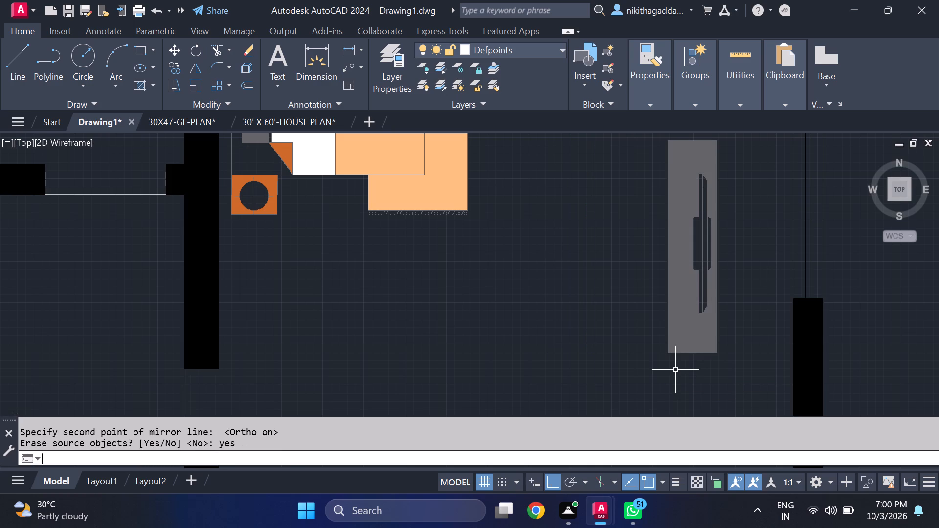
Copy the mirrored TV unit into the upper-left bedroom, against the wall facing the bed.
{"action": "scroll", "coordinate": [714, 287], "scroll_direction": "down", "scroll_amount": 2}
{"action": "left_click", "coordinate": [716, 216]}
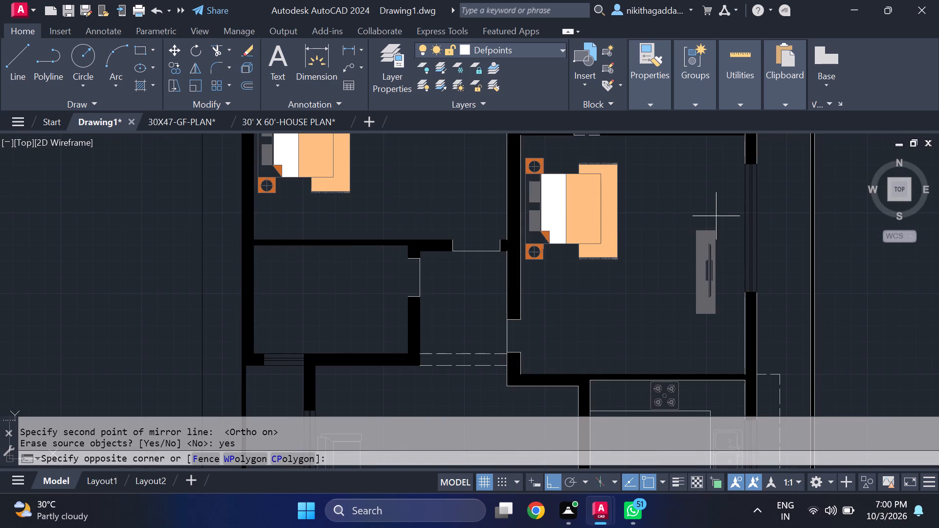
{"action": "left_click", "coordinate": [679, 328]}
{"action": "type", "text": "co"}
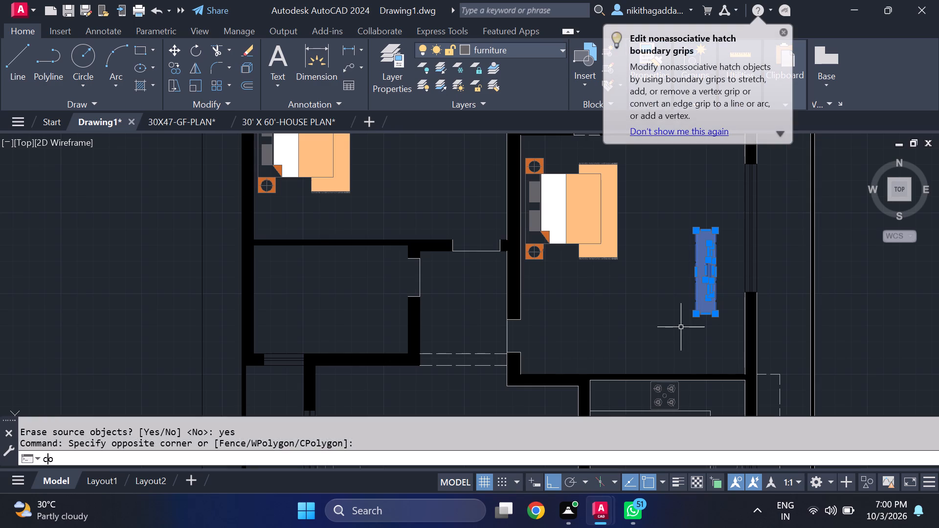
{"action": "key", "text": "Return"}
{"action": "scroll", "coordinate": [724, 241], "scroll_direction": "up", "scroll_amount": 2}
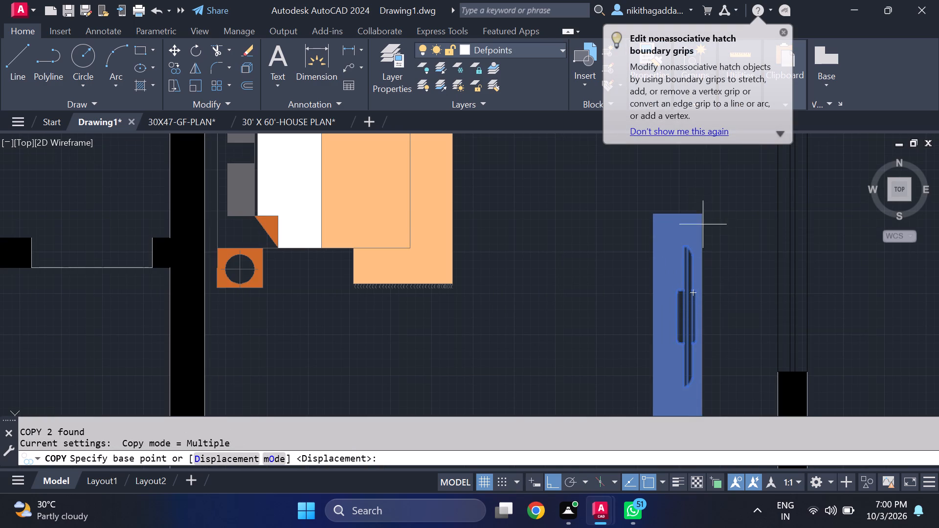
{"action": "left_click", "coordinate": [702, 213]}
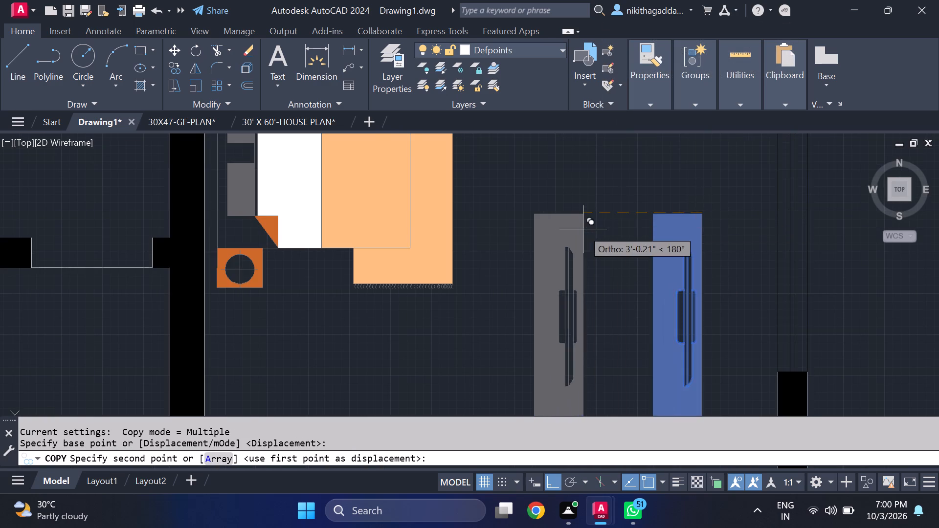
{"action": "scroll", "coordinate": [579, 230], "scroll_direction": "down", "scroll_amount": 3}
{"action": "key", "text": "F8"}
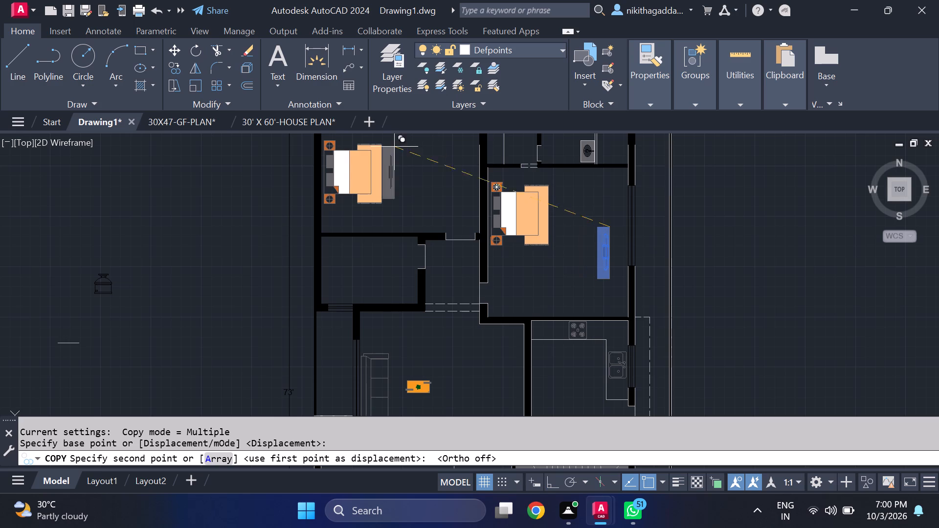
{"action": "middle_click_drag", "start_coordinate": [405, 167], "coordinate": [382, 282]}
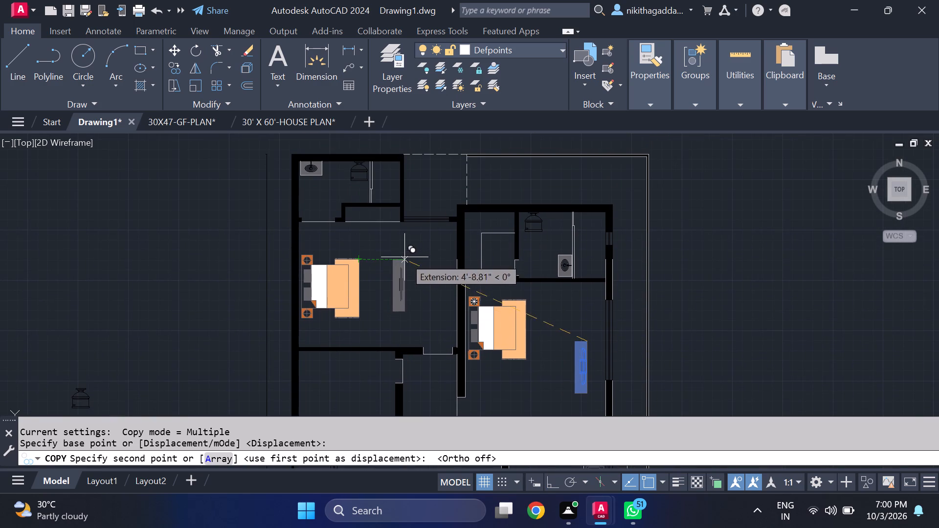
{"action": "scroll", "coordinate": [405, 257], "scroll_direction": "up", "scroll_amount": 2}
{"action": "scroll", "coordinate": [494, 274], "scroll_direction": "down", "scroll_amount": 1}
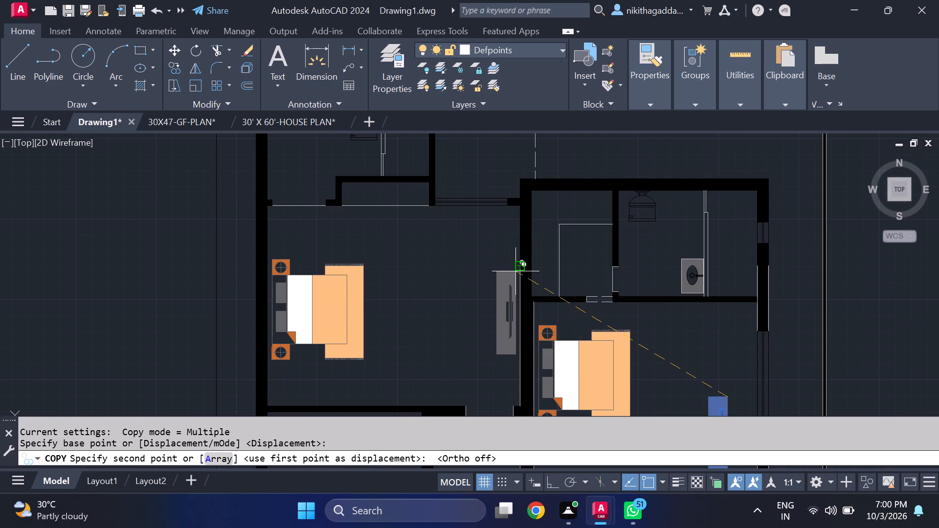
{"action": "left_click", "coordinate": [514, 271]}
Place another copy of the TV unit in the bedroom above the kitchen, against the window wall facing the bed.
{"action": "scroll", "coordinate": [447, 288], "scroll_direction": "down", "scroll_amount": 3}
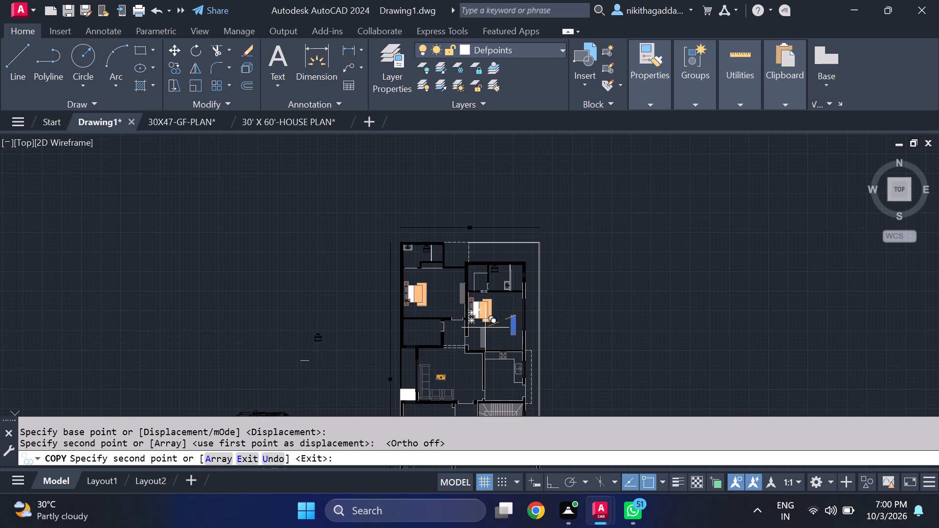
{"action": "scroll", "coordinate": [473, 308], "scroll_direction": "up", "scroll_amount": 3}
{"action": "scroll", "coordinate": [548, 337], "scroll_direction": "down", "scroll_amount": 1}
{"action": "middle_click_drag", "start_coordinate": [574, 352], "coordinate": [570, 349]}
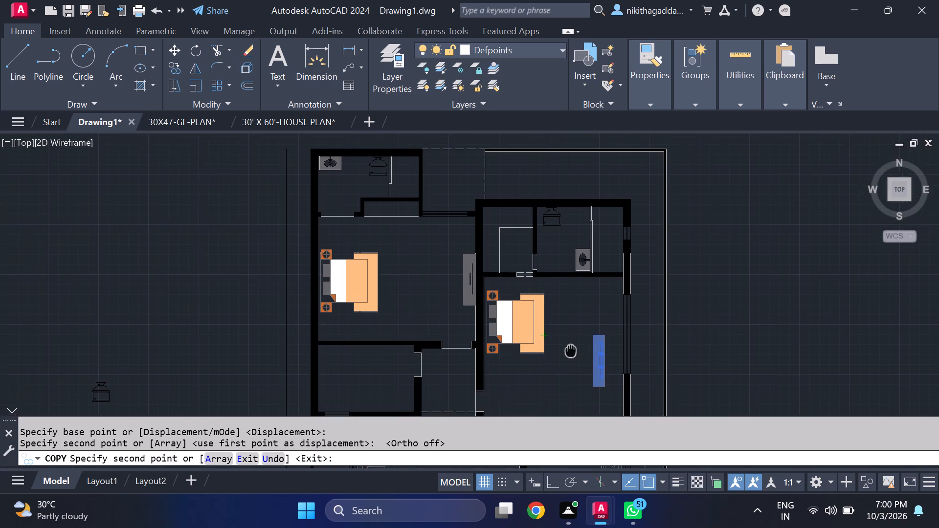
{"action": "middle_click_drag", "start_coordinate": [570, 349], "coordinate": [535, 327]}
{"action": "scroll", "coordinate": [593, 277], "scroll_direction": "up", "scroll_amount": 2}
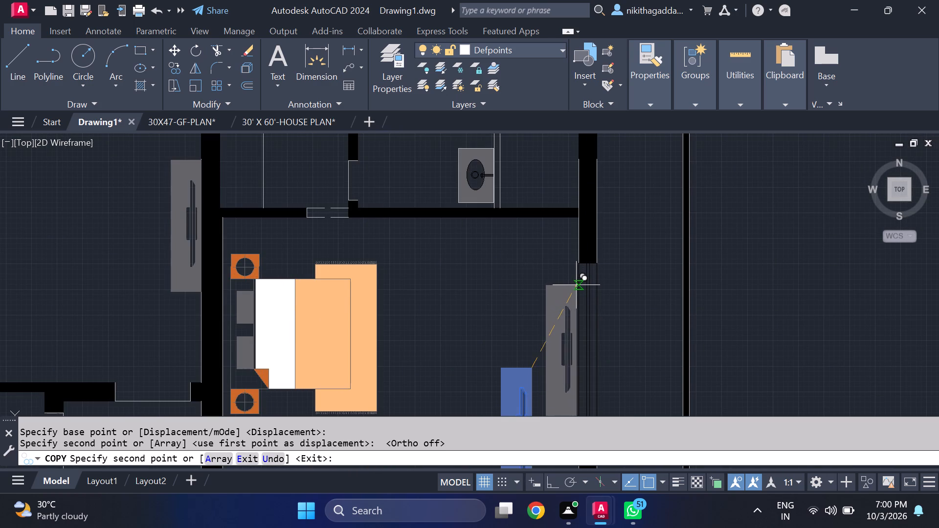
{"action": "scroll", "coordinate": [576, 285], "scroll_direction": "up", "scroll_amount": 2}
{"action": "left_click", "coordinate": [576, 285]}
{"action": "scroll", "coordinate": [582, 265], "scroll_direction": "down", "scroll_amount": 4}
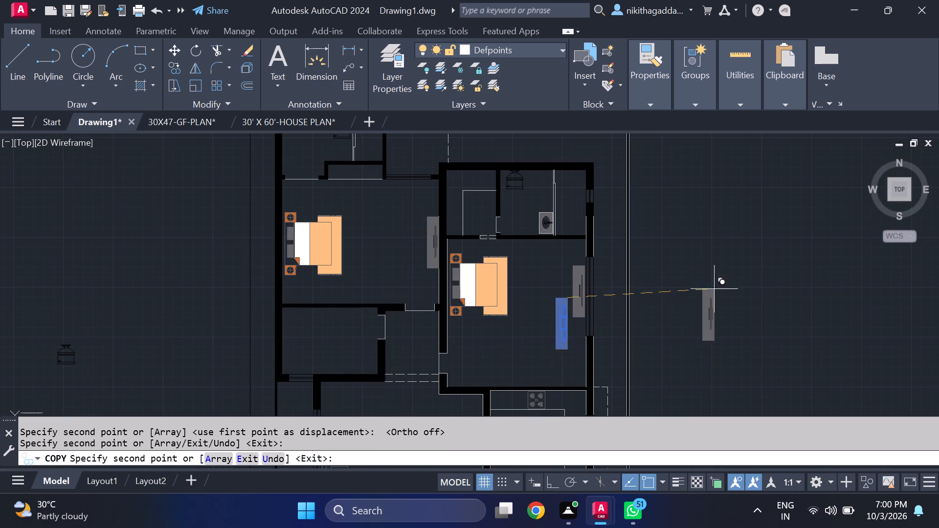
Place a copy of the TV unit in the living room beside the kitchen, against the kitchen wall facing the sofa.
{"action": "middle_click_drag", "start_coordinate": [627, 341], "coordinate": [664, 189]}
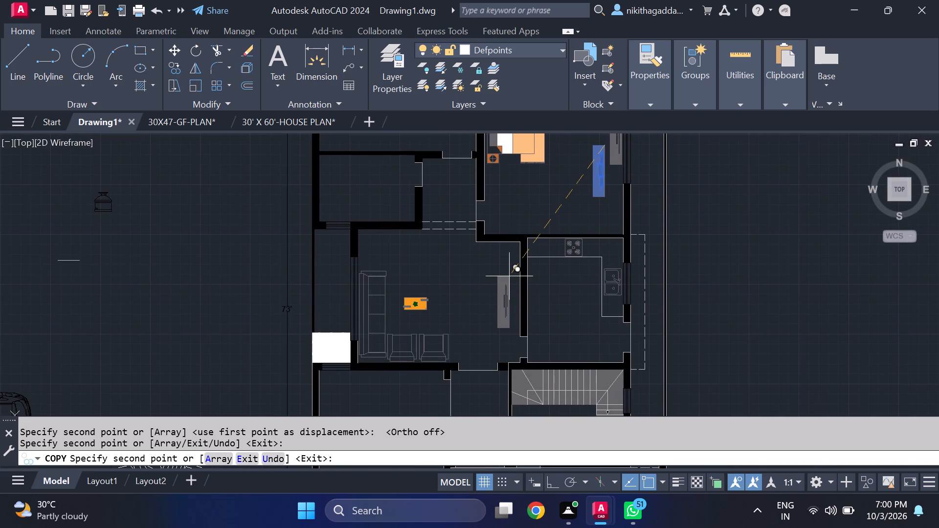
{"action": "scroll", "coordinate": [510, 276], "scroll_direction": "up", "scroll_amount": 4}
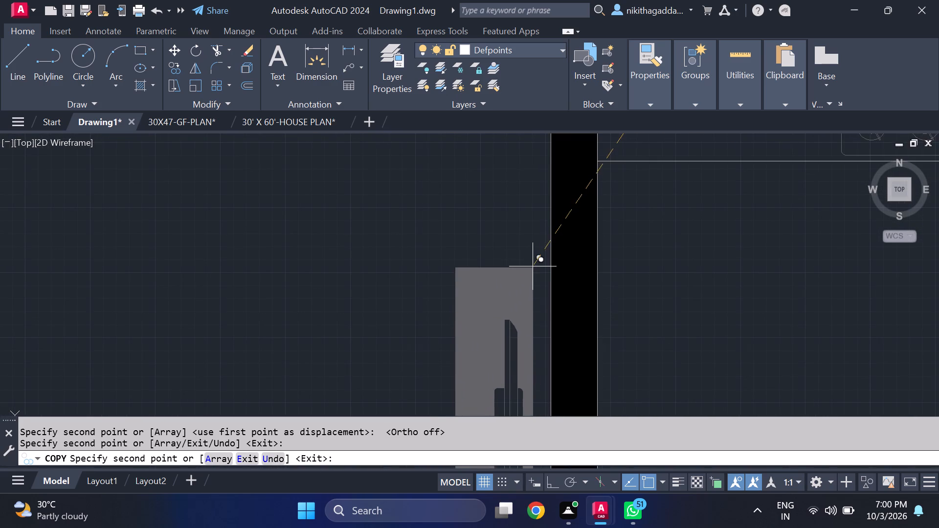
{"action": "left_click", "coordinate": [544, 257]}
Place another TV unit copy in the front living room, against the wall opposite the long sofa, and finish copying.
{"action": "scroll", "coordinate": [408, 264], "scroll_direction": "down", "scroll_amount": 3}
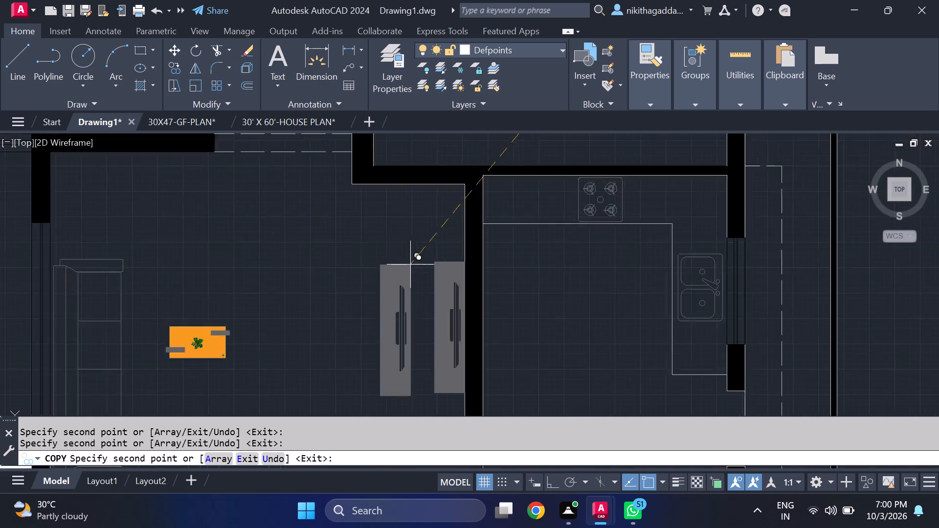
{"action": "scroll", "coordinate": [412, 264], "scroll_direction": "down", "scroll_amount": 1}
{"action": "middle_click_drag", "start_coordinate": [539, 296], "coordinate": [590, 202]}
{"action": "middle_click", "coordinate": [592, 200]}
{"action": "scroll", "coordinate": [394, 314], "scroll_direction": "down", "scroll_amount": 2}
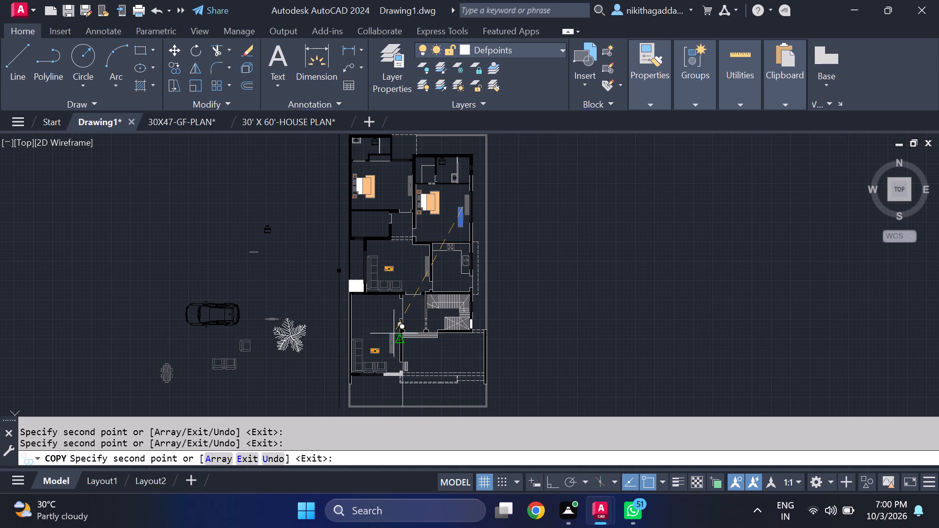
{"action": "scroll", "coordinate": [404, 337], "scroll_direction": "up", "scroll_amount": 3}
{"action": "scroll", "coordinate": [402, 339], "scroll_direction": "down", "scroll_amount": 3}
{"action": "middle_click_drag", "start_coordinate": [392, 345], "coordinate": [390, 341]}
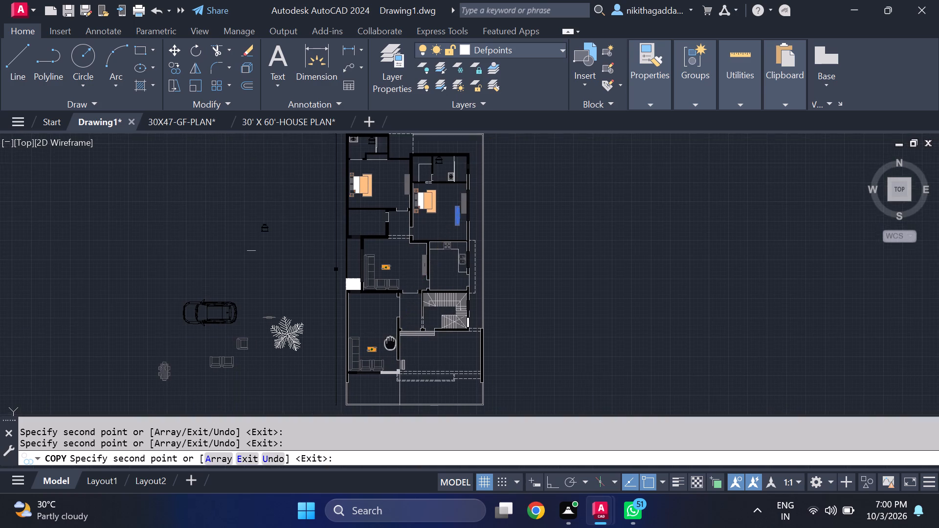
{"action": "middle_click_drag", "start_coordinate": [390, 341], "coordinate": [406, 309]}
{"action": "scroll", "coordinate": [401, 330], "scroll_direction": "up", "scroll_amount": 3}
{"action": "scroll", "coordinate": [446, 220], "scroll_direction": "up", "scroll_amount": 2}
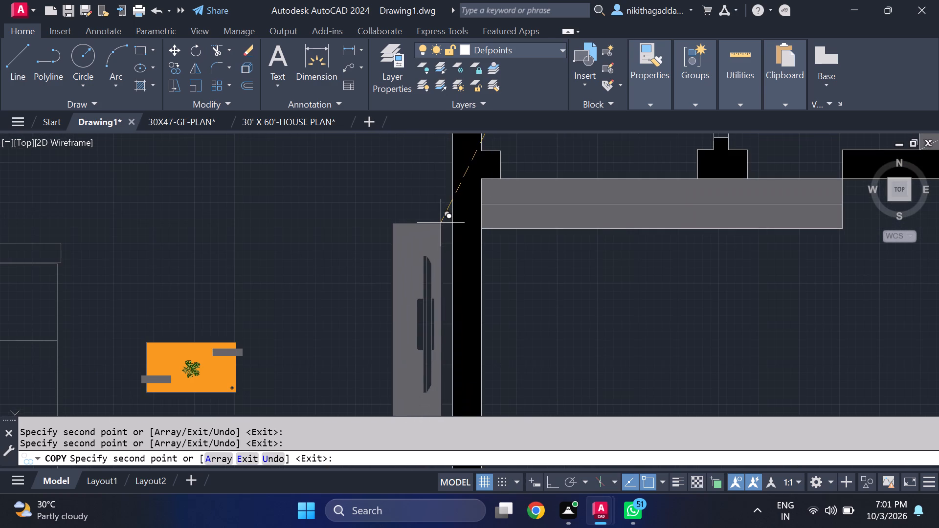
{"action": "scroll", "coordinate": [447, 225], "scroll_direction": "up", "scroll_amount": 2}
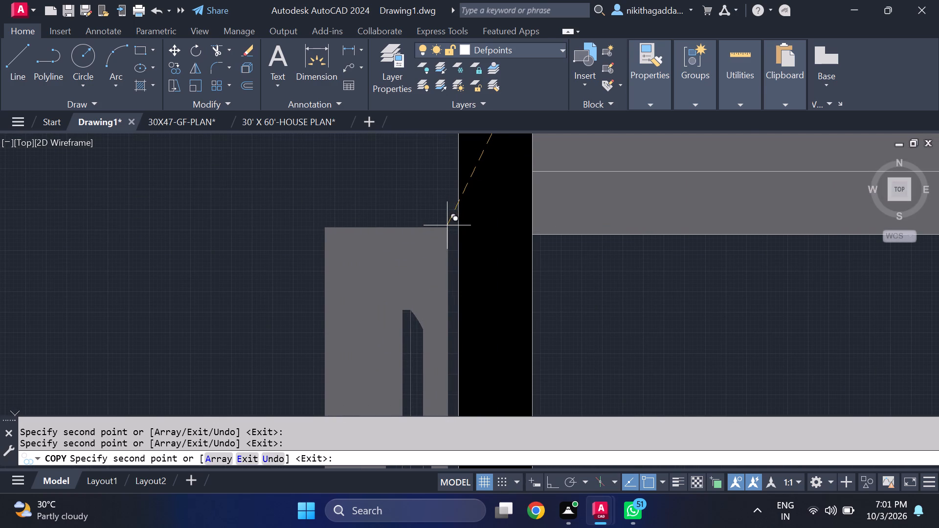
{"action": "left_click", "coordinate": [447, 225]}
{"action": "scroll", "coordinate": [538, 222], "scroll_direction": "down", "scroll_amount": 4}
{"action": "scroll", "coordinate": [752, 232], "scroll_direction": "down", "scroll_amount": 3}
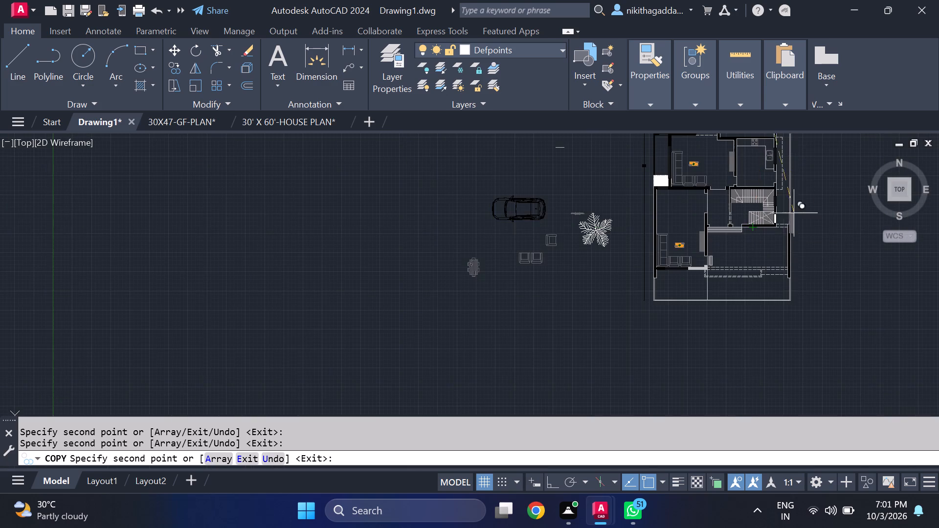
{"action": "middle_click_drag", "start_coordinate": [802, 212], "coordinate": [698, 312]}
{"action": "scroll", "coordinate": [655, 190], "scroll_direction": "up", "scroll_amount": 3}
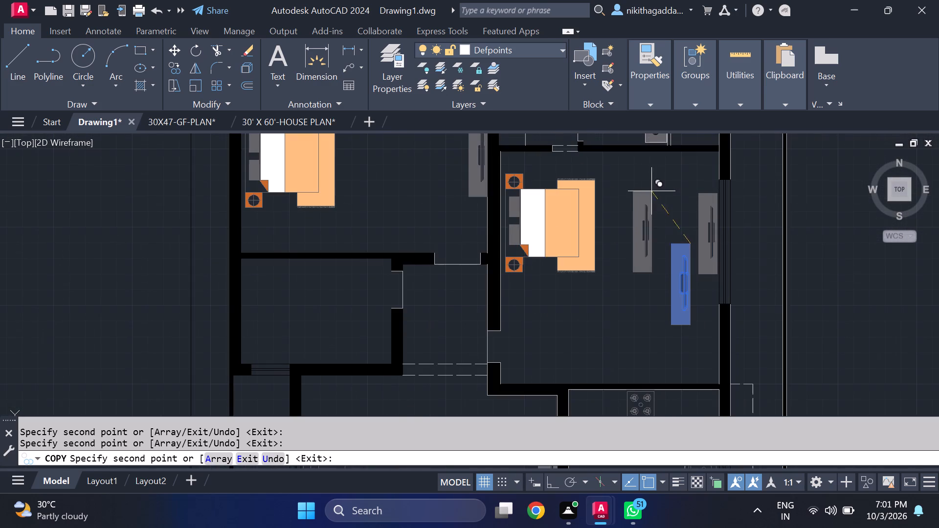
{"action": "key", "text": "Escape"}
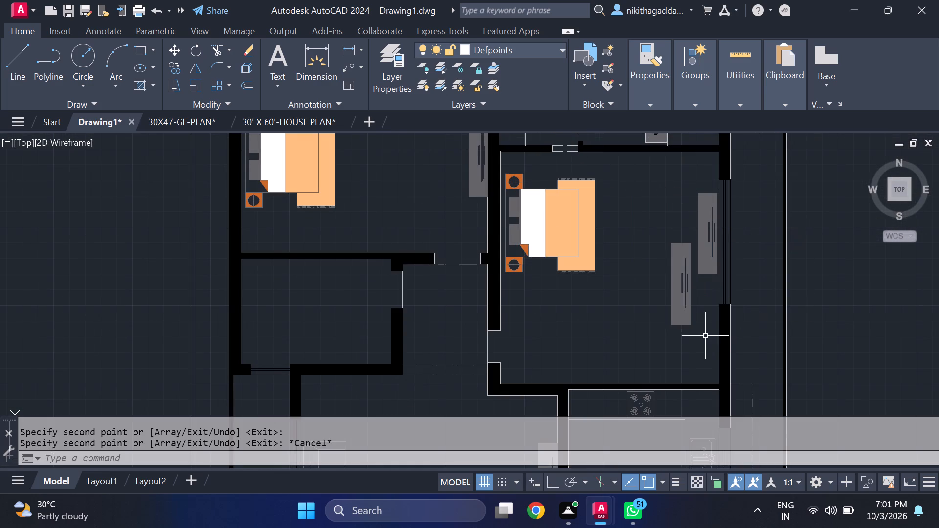
Erase the leftover source TV unit standing away from the window wall in the bedroom above the kitchen.
{"action": "left_click", "coordinate": [701, 286]}
{"action": "left_click", "coordinate": [628, 337]}
{"action": "key", "text": "Delete"}
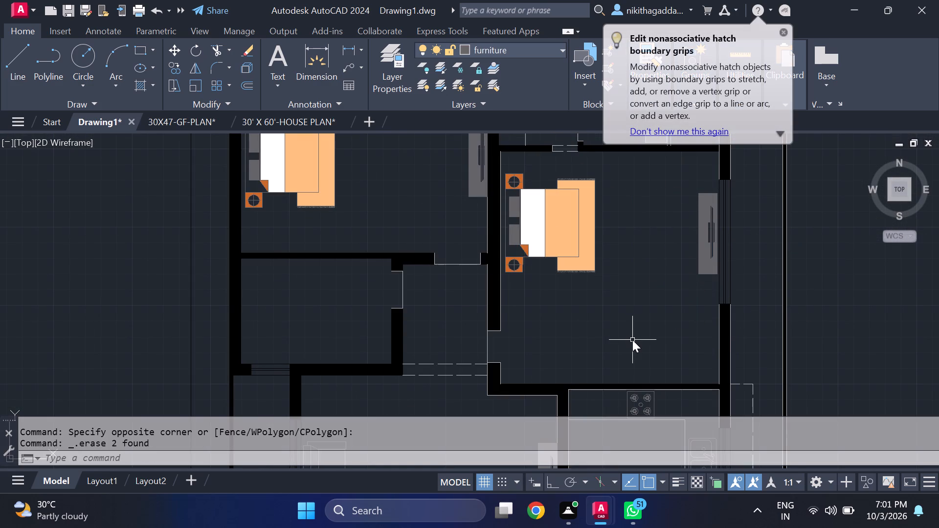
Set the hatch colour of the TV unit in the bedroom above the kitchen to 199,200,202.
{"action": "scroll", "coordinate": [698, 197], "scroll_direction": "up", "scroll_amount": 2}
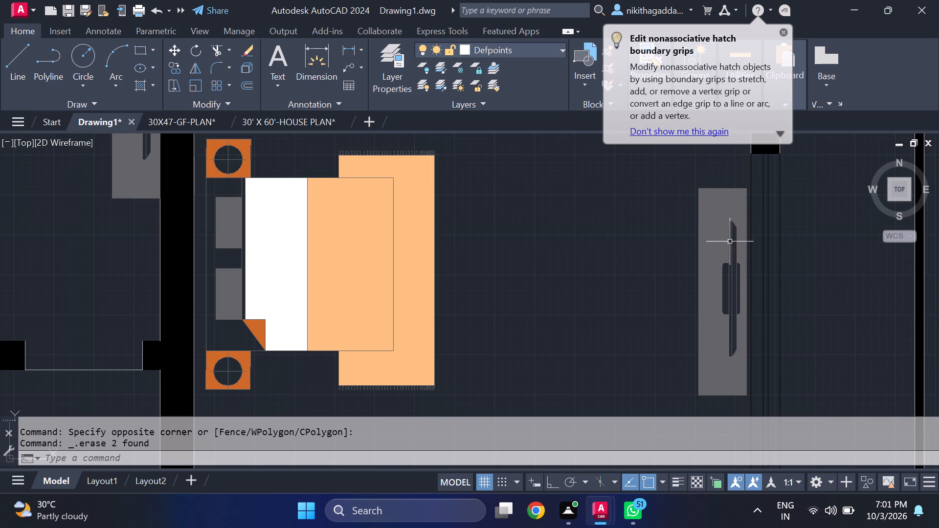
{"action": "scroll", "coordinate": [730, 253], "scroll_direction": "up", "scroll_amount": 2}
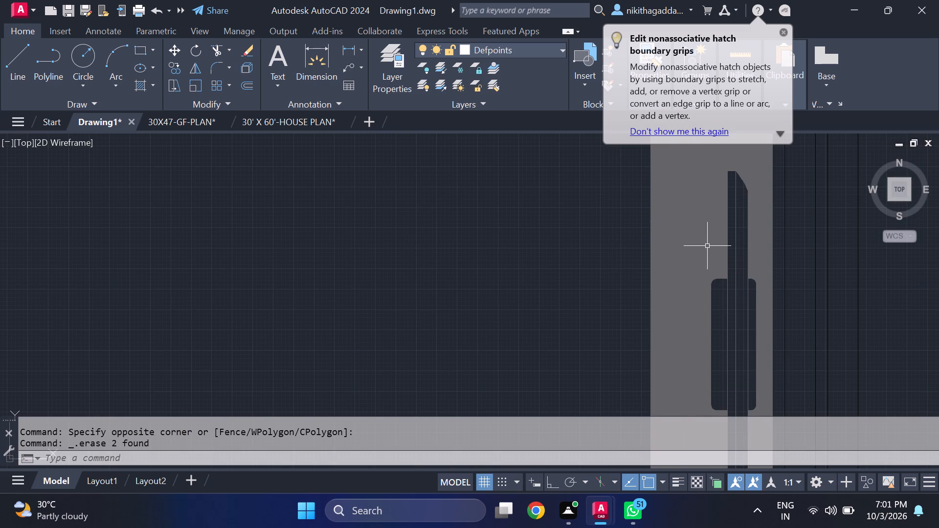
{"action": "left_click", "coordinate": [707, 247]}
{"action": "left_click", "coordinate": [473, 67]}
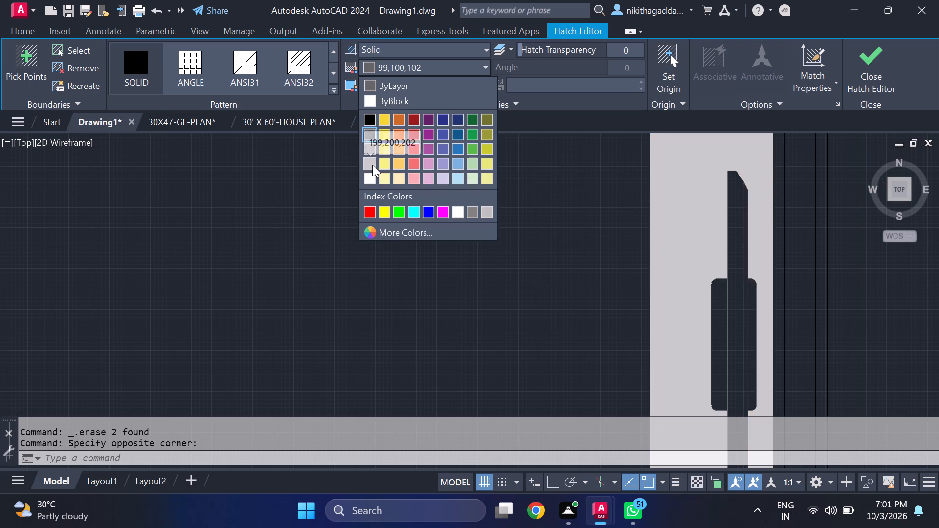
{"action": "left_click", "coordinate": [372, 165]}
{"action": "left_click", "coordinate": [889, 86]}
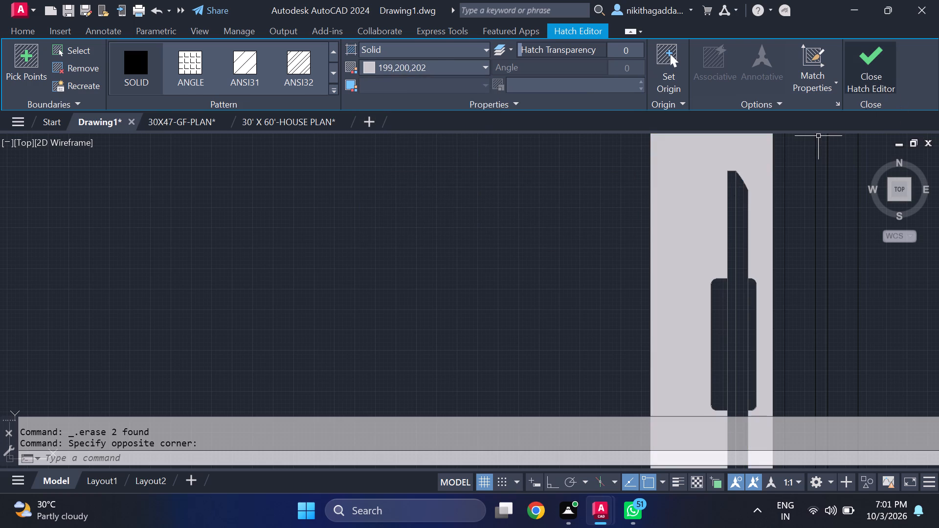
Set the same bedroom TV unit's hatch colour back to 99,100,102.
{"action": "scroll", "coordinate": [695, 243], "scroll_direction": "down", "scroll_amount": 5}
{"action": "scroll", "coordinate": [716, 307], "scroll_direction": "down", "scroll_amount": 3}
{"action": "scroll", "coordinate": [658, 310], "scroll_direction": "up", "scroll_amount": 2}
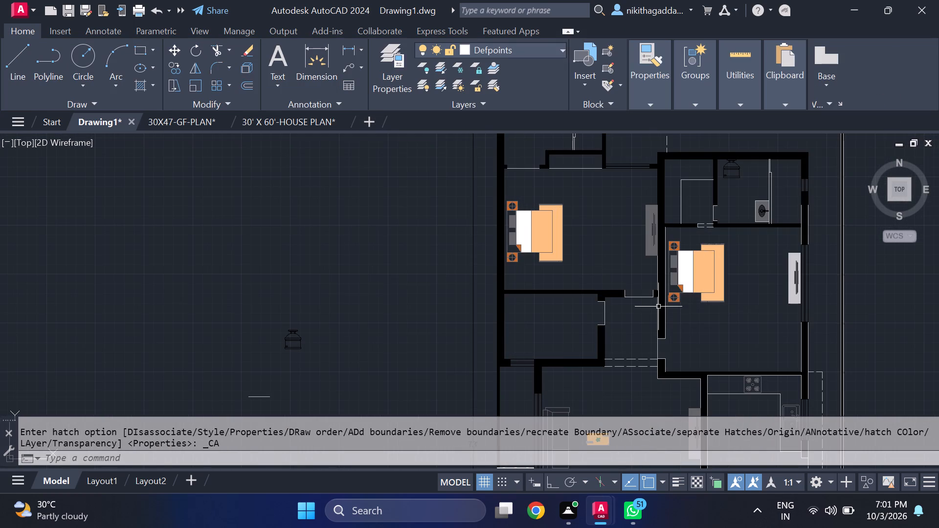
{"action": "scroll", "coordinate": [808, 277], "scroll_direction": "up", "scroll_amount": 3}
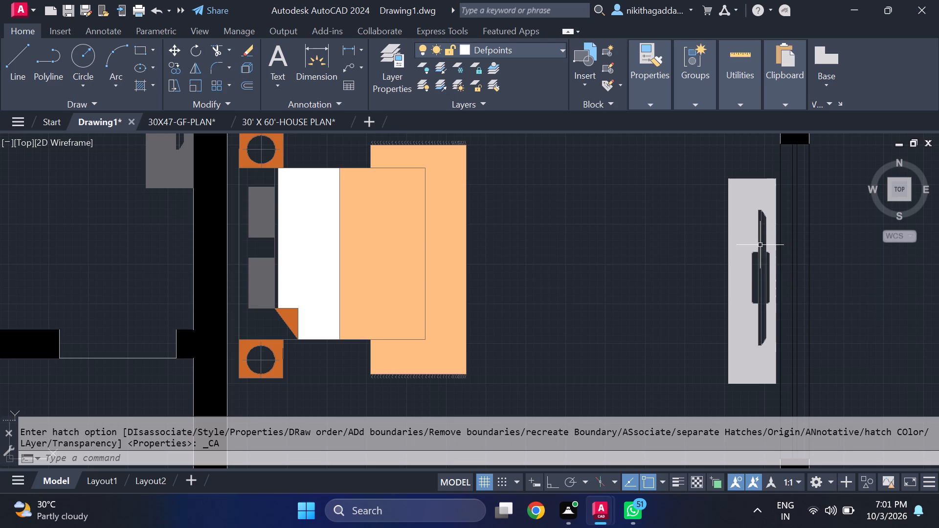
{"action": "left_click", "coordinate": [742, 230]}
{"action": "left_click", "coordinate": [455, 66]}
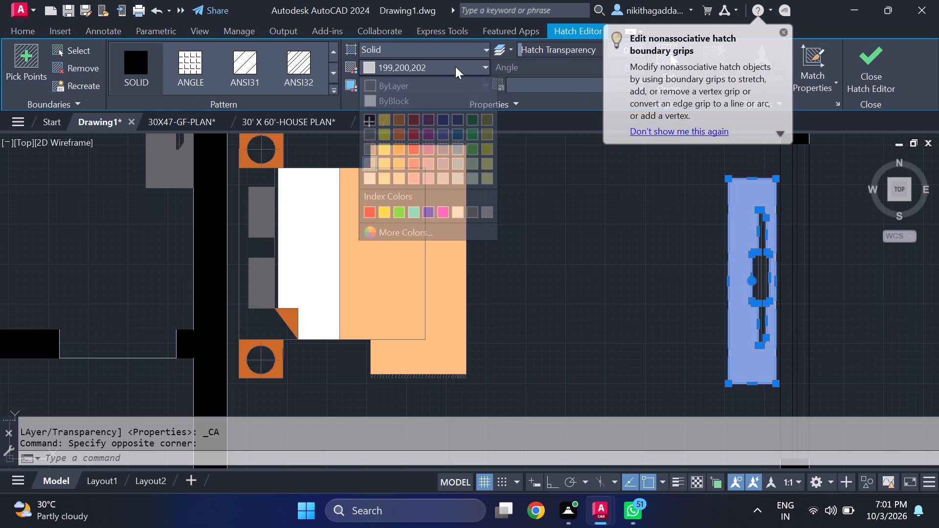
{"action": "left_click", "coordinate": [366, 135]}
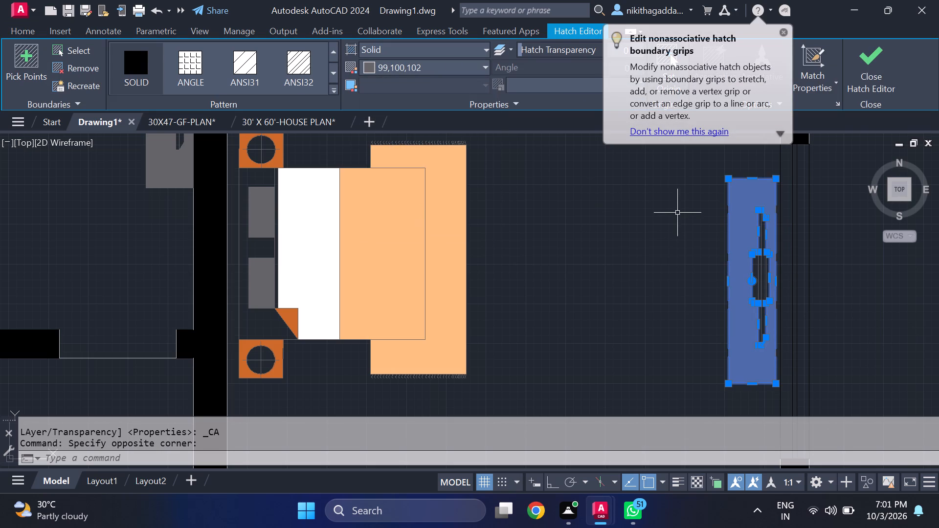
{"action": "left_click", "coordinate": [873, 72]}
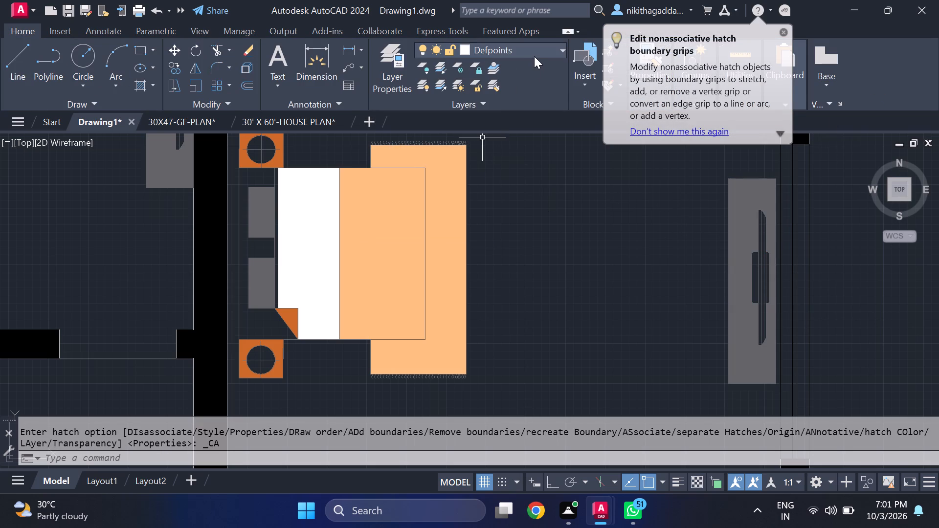
Change the furniture layer's colour to index colour 250.
{"action": "left_click", "coordinate": [534, 56]}
{"action": "left_click", "coordinate": [472, 122]}
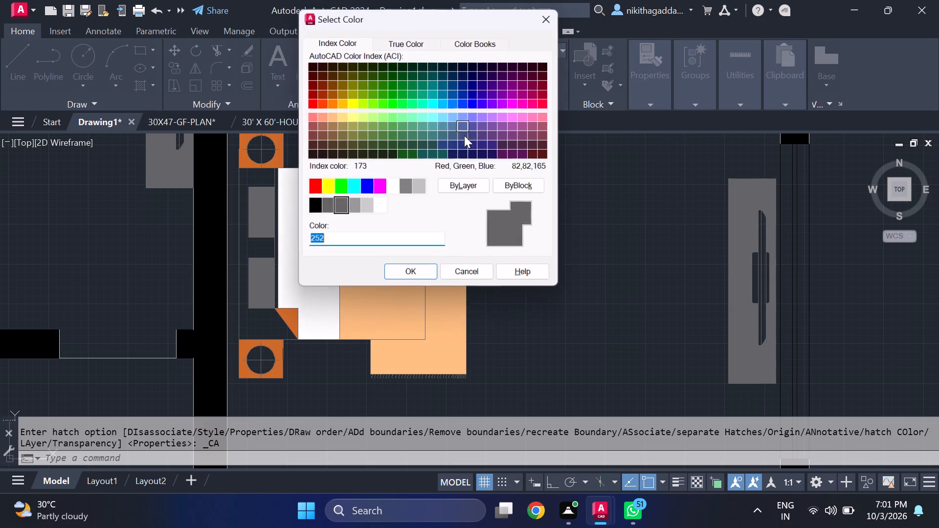
{"action": "left_click", "coordinate": [315, 205]}
{"action": "left_click", "coordinate": [408, 277]}
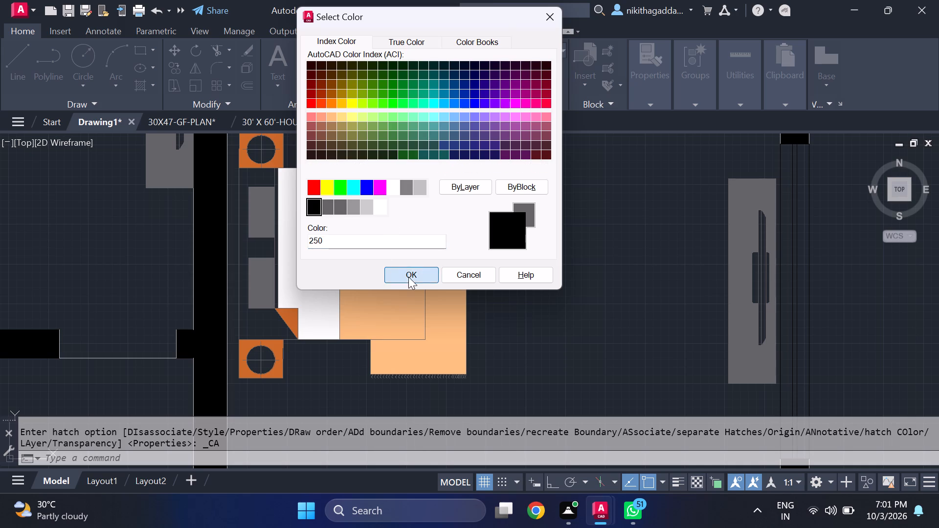
{"action": "key", "text": "Escape"}
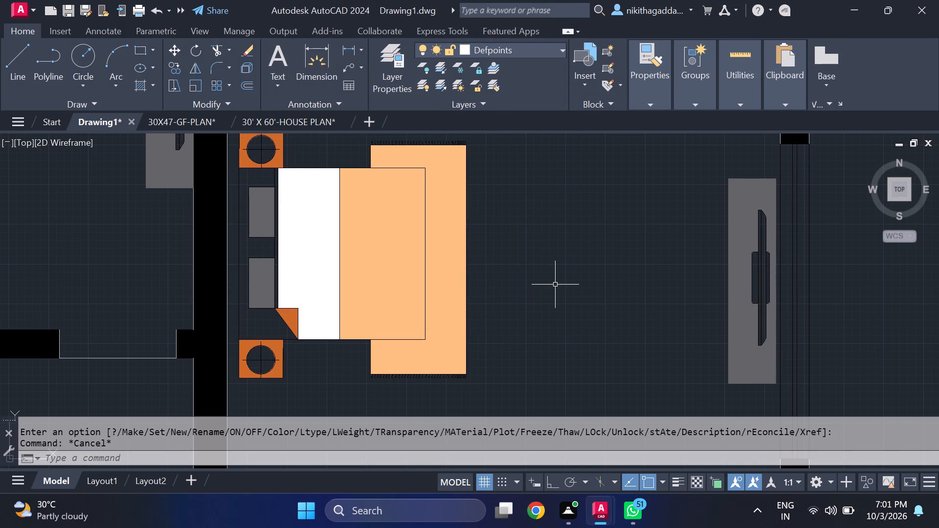
Examine the furnished bedrooms, living rooms, kitchen, staircase and parking area of the floor plan, and the loose blocks beside it.
{"action": "scroll", "coordinate": [571, 293], "scroll_direction": "down", "scroll_amount": 5}
{"action": "scroll", "coordinate": [587, 322], "scroll_direction": "up", "scroll_amount": 2}
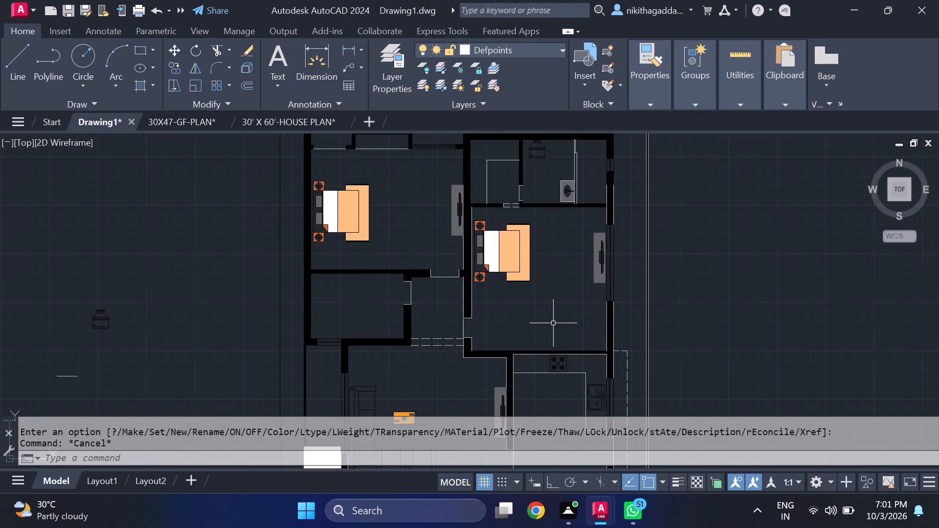
{"action": "middle_click_drag", "start_coordinate": [544, 315], "coordinate": [527, 218]}
{"action": "scroll", "coordinate": [547, 330], "scroll_direction": "down", "scroll_amount": 1}
{"action": "middle_click_drag", "start_coordinate": [501, 355], "coordinate": [500, 350]}
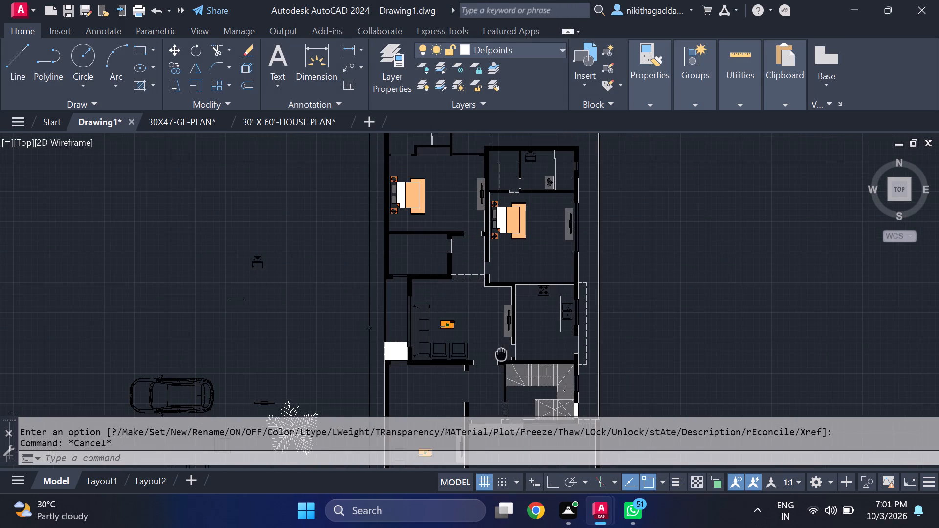
{"action": "middle_click_drag", "start_coordinate": [500, 350], "coordinate": [525, 337]}
{"action": "middle_click_drag", "start_coordinate": [525, 337], "coordinate": [525, 342]}
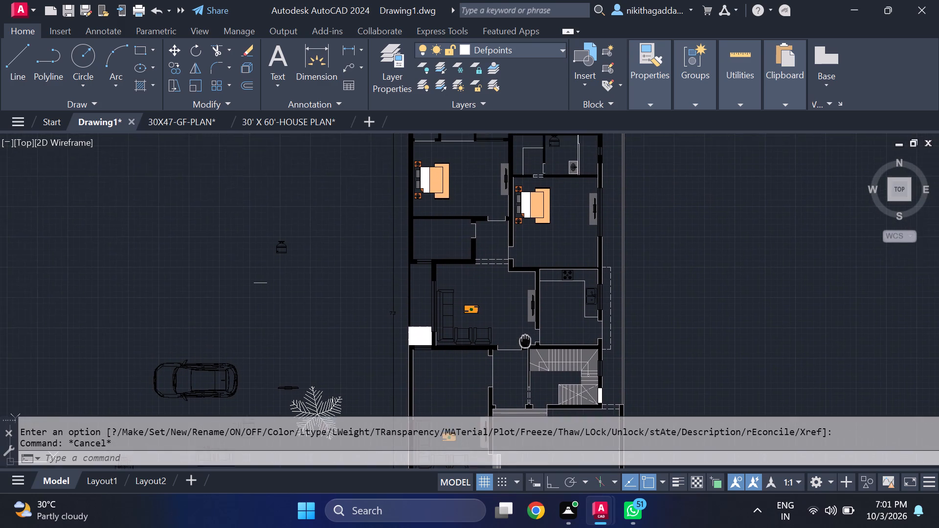
{"action": "middle_click", "coordinate": [525, 342]}
{"action": "scroll", "coordinate": [541, 317], "scroll_direction": "up", "scroll_amount": 1}
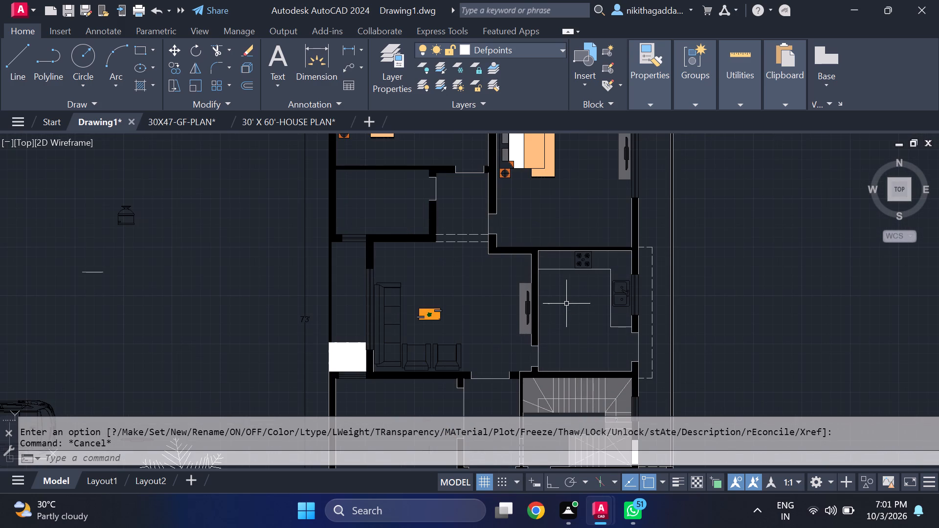
{"action": "middle_click_drag", "start_coordinate": [567, 304], "coordinate": [570, 248]}
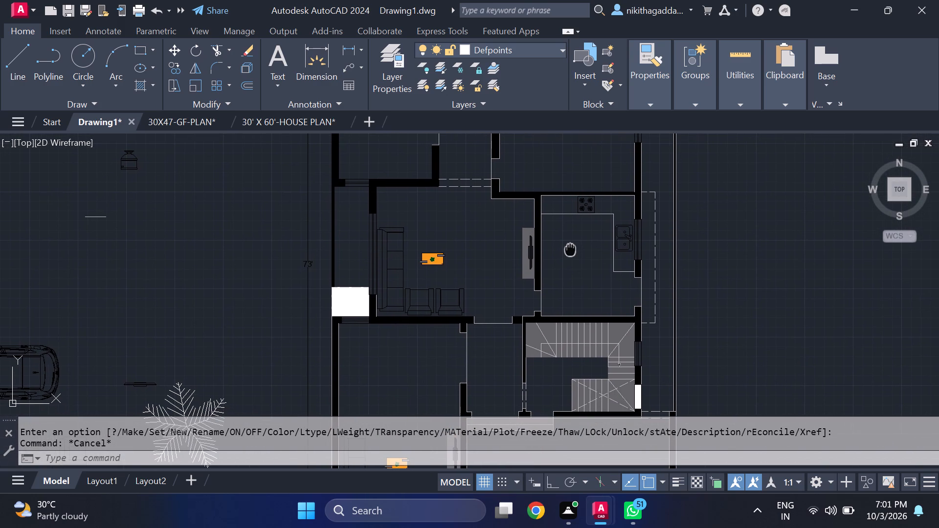
{"action": "middle_click_drag", "start_coordinate": [570, 248], "coordinate": [571, 239]}
{"action": "scroll", "coordinate": [571, 239], "scroll_direction": "down", "scroll_amount": 1}
{"action": "scroll", "coordinate": [552, 254], "scroll_direction": "up", "scroll_amount": 4}
{"action": "scroll", "coordinate": [547, 253], "scroll_direction": "down", "scroll_amount": 3}
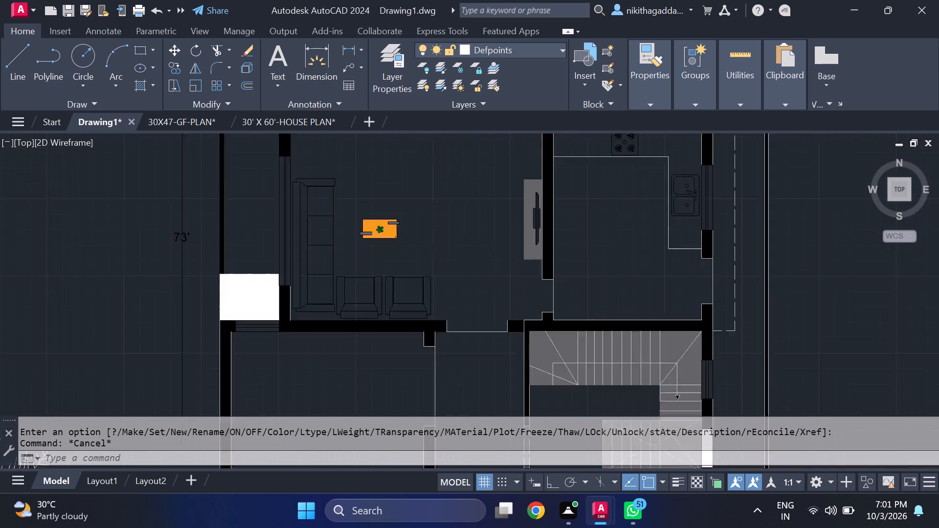
{"action": "scroll", "coordinate": [547, 253], "scroll_direction": "down", "scroll_amount": 1}
{"action": "middle_click_drag", "start_coordinate": [583, 331], "coordinate": [591, 343]}
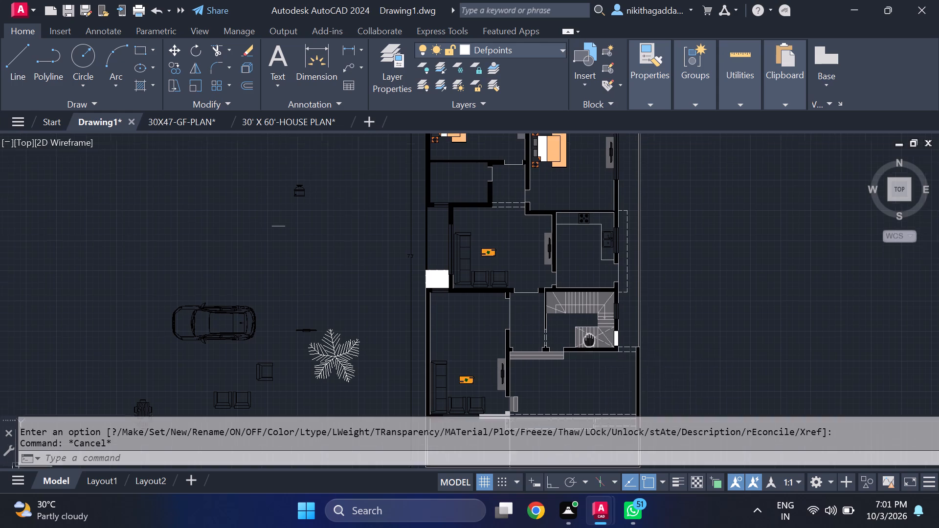
{"action": "middle_click_drag", "start_coordinate": [591, 343], "coordinate": [559, 295]}
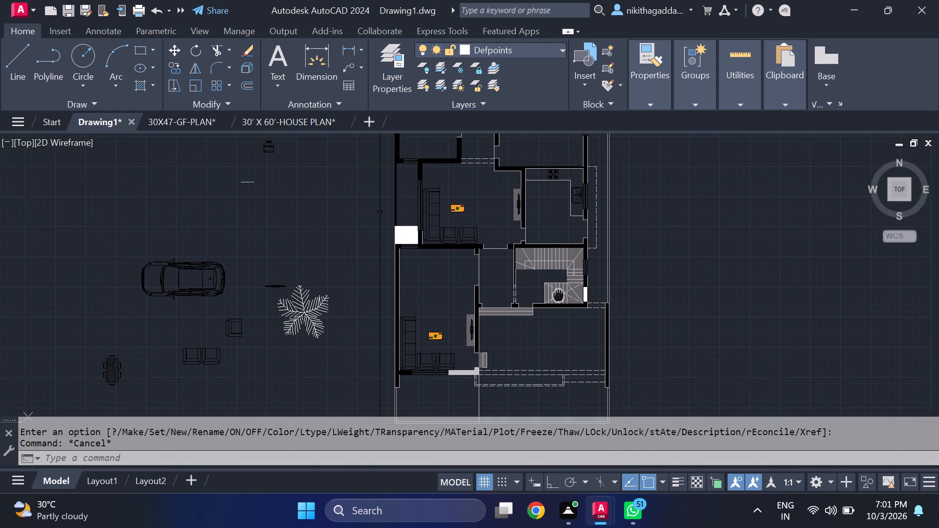
{"action": "middle_click_drag", "start_coordinate": [559, 295], "coordinate": [564, 301]}
{"action": "middle_click", "coordinate": [564, 301]}
{"action": "middle_click_drag", "start_coordinate": [566, 307], "coordinate": [568, 300]}
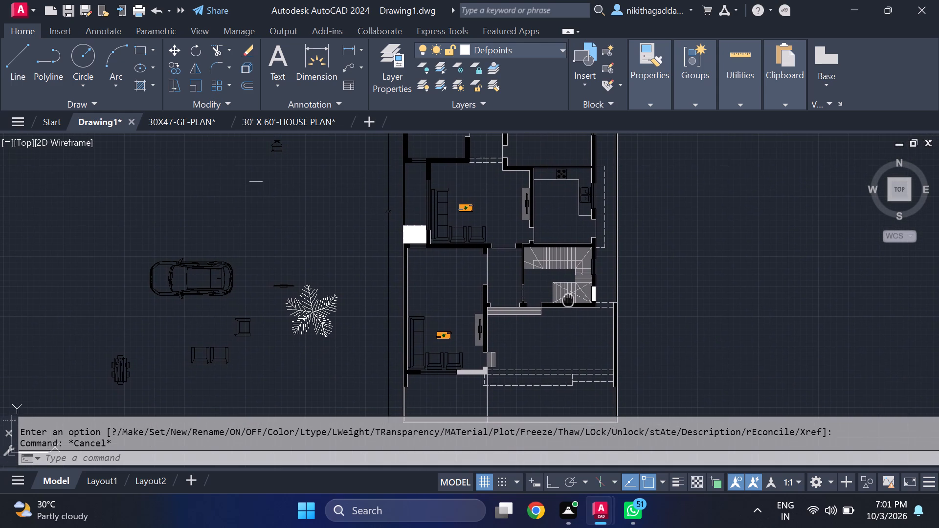
{"action": "middle_click_drag", "start_coordinate": [568, 300], "coordinate": [552, 274]}
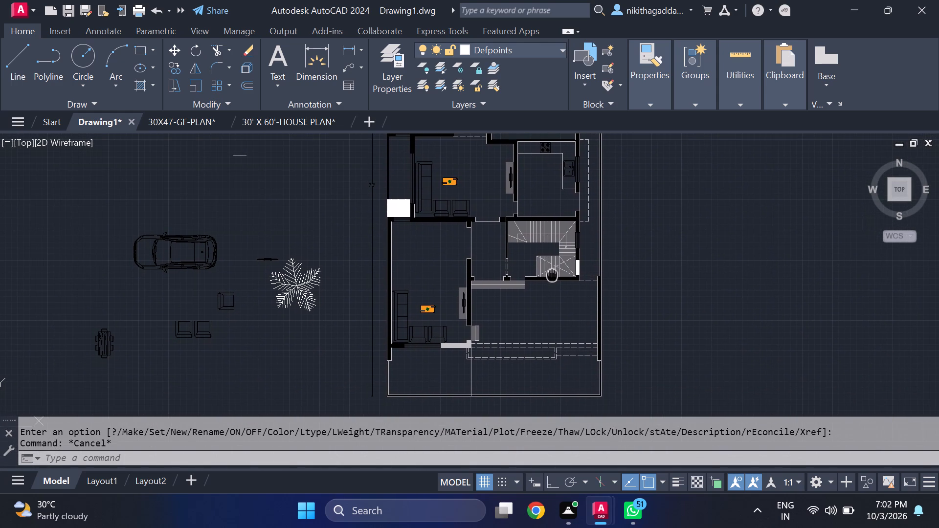
{"action": "scroll", "coordinate": [474, 348], "scroll_direction": "up", "scroll_amount": 3}
{"action": "scroll", "coordinate": [476, 341], "scroll_direction": "down", "scroll_amount": 3}
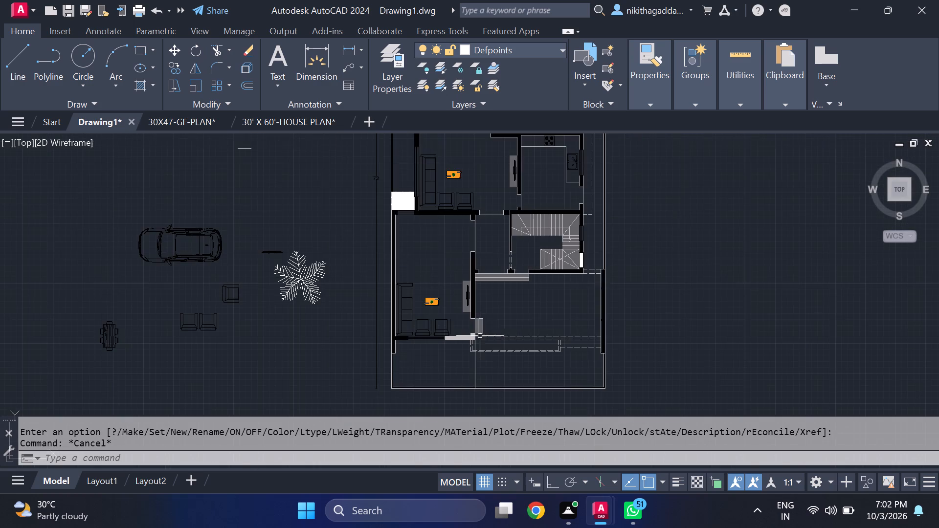
{"action": "scroll", "coordinate": [489, 329], "scroll_direction": "up", "scroll_amount": 2}
{"action": "scroll", "coordinate": [474, 333], "scroll_direction": "down", "scroll_amount": 4}
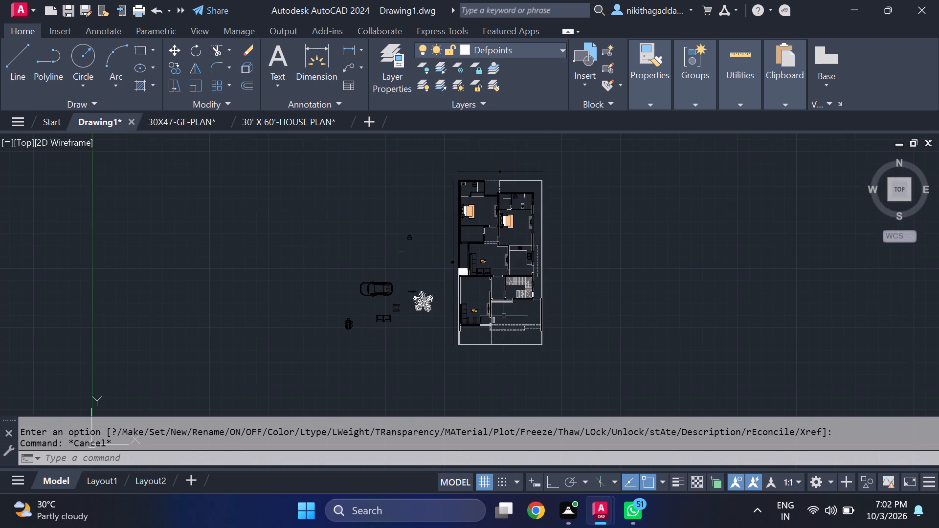
Change the colour of the layer holding the wall outlines, stair lines and plot boundary to black.
{"action": "scroll", "coordinate": [505, 326], "scroll_direction": "up", "scroll_amount": 2}
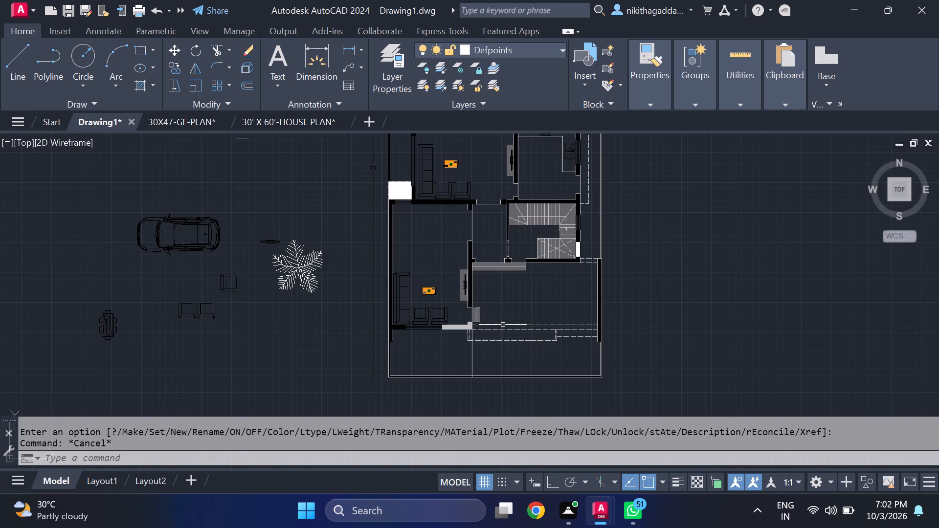
{"action": "left_click", "coordinate": [547, 45]}
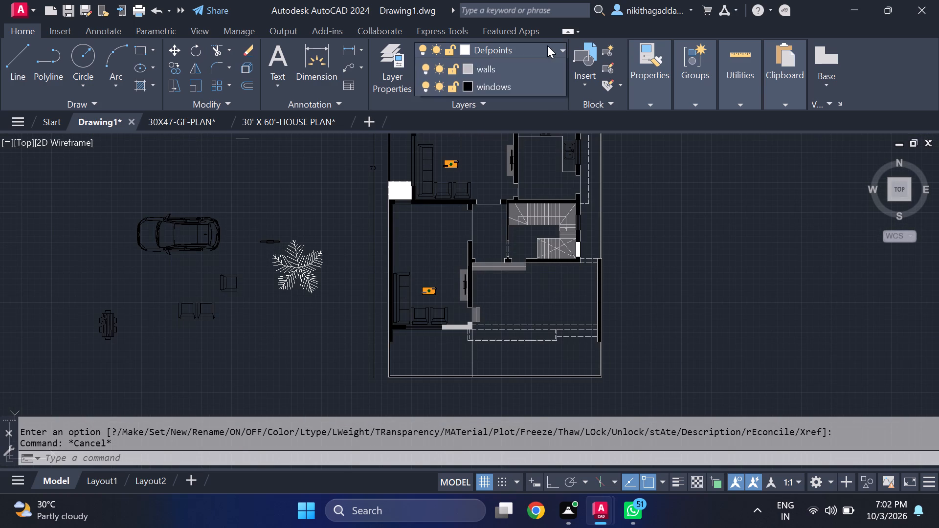
{"action": "left_click", "coordinate": [463, 193]}
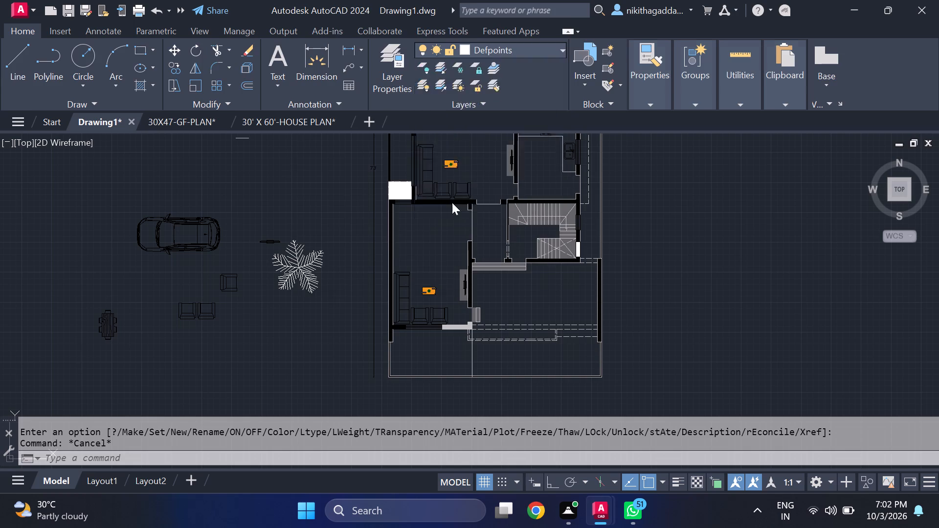
{"action": "left_click", "coordinate": [314, 211]}
{"action": "left_click_drag", "start_coordinate": [420, 274], "coordinate": [414, 275]}
{"action": "key", "text": "Escape"}
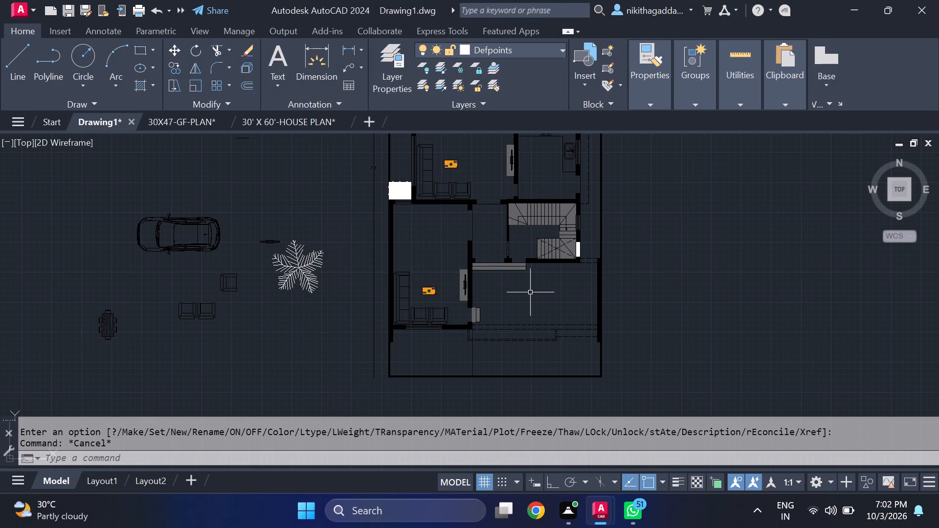
Examine the recoloured linework across the whole floor plan, from the bedrooms and kitchen to the living rooms and staircase.
{"action": "middle_click_drag", "start_coordinate": [512, 252], "coordinate": [591, 320]}
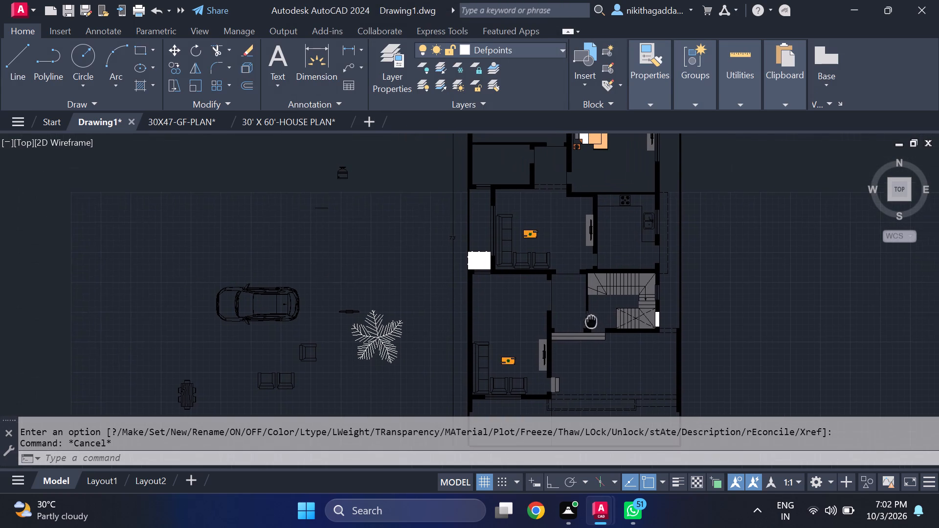
{"action": "scroll", "coordinate": [445, 316], "scroll_direction": "down", "scroll_amount": 2}
{"action": "scroll", "coordinate": [492, 288], "scroll_direction": "up", "scroll_amount": 3}
{"action": "scroll", "coordinate": [492, 288], "scroll_direction": "down", "scroll_amount": 4}
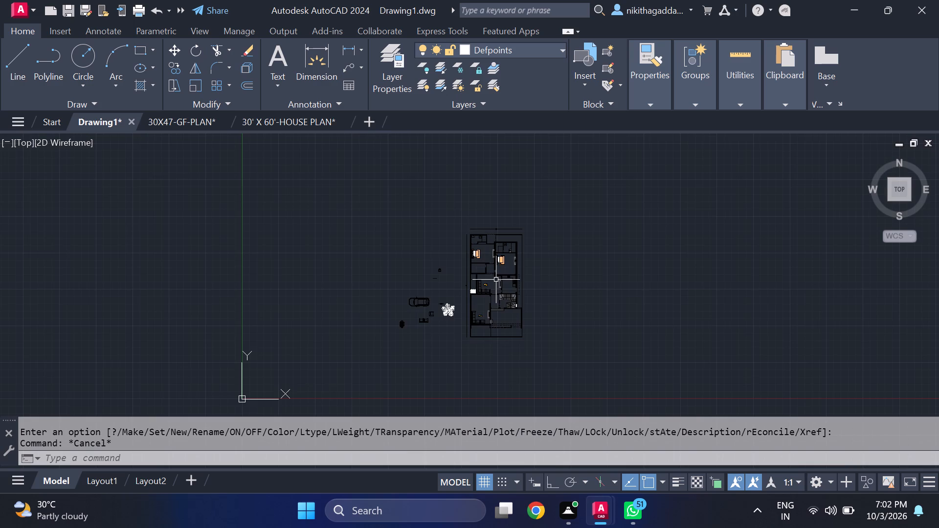
{"action": "scroll", "coordinate": [497, 263], "scroll_direction": "up", "scroll_amount": 2}
{"action": "scroll", "coordinate": [463, 296], "scroll_direction": "up", "scroll_amount": 1}
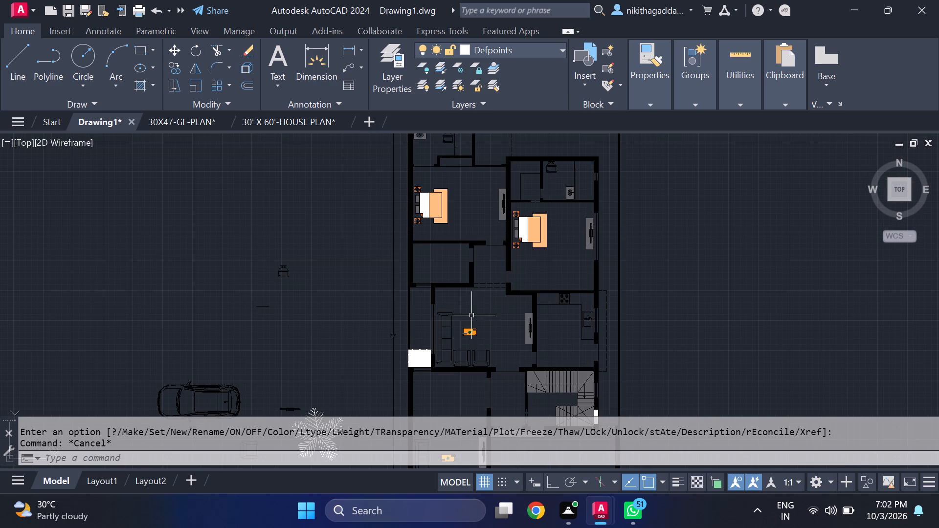
{"action": "middle_click_drag", "start_coordinate": [520, 331], "coordinate": [496, 312]}
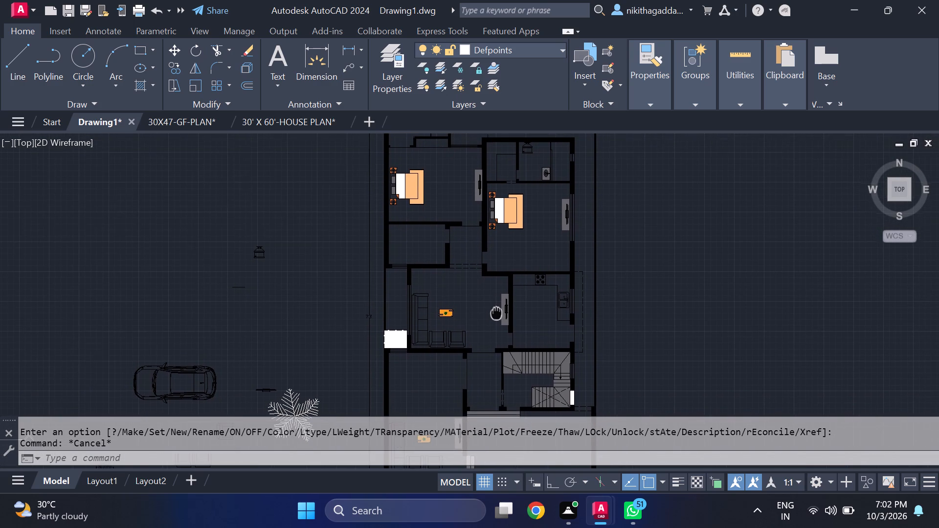
{"action": "middle_click_drag", "start_coordinate": [496, 312], "coordinate": [495, 312]}
{"action": "middle_click_drag", "start_coordinate": [543, 292], "coordinate": [557, 242]}
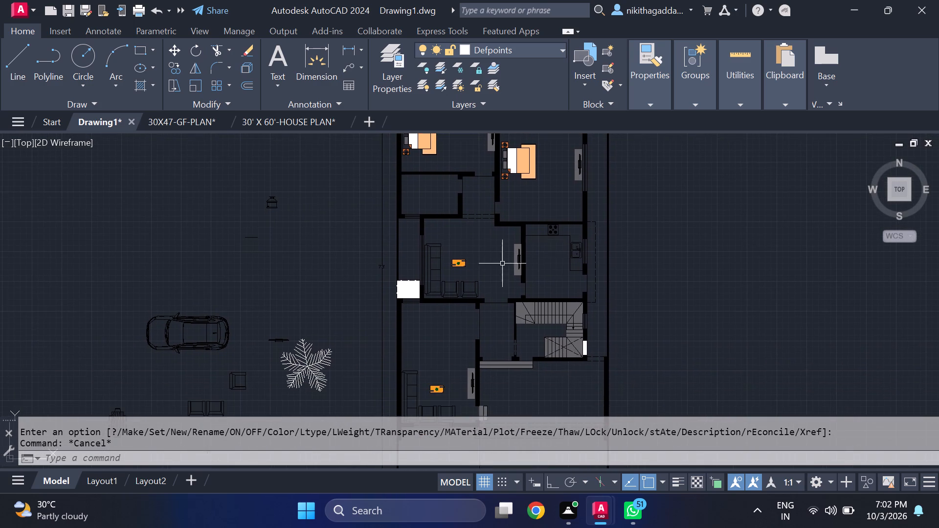
Rotate the loose six-seat dining table block 90 degrees clockwise about its centre with Ortho on, so its length runs horizontally.
{"action": "middle_click_drag", "start_coordinate": [266, 368], "coordinate": [402, 265]}
{"action": "scroll", "coordinate": [255, 341], "scroll_direction": "up", "scroll_amount": 2}
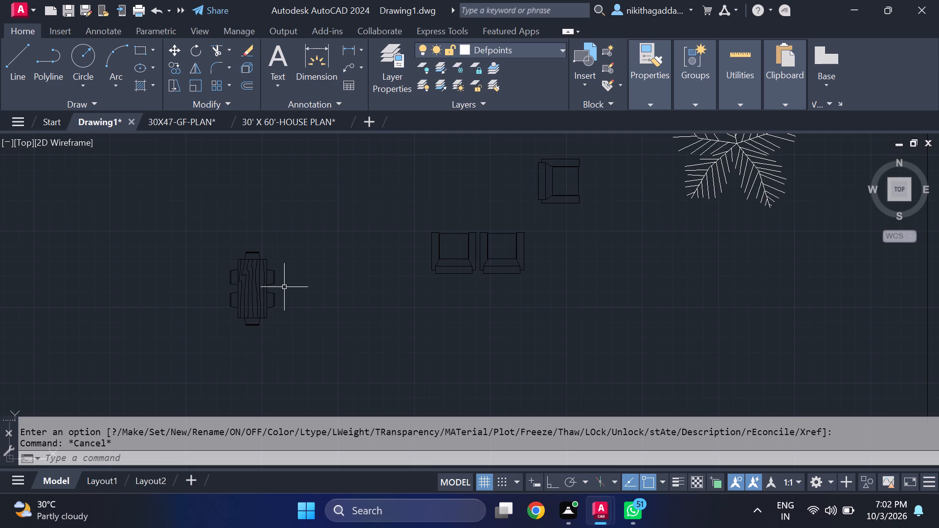
{"action": "left_click_drag", "start_coordinate": [291, 230], "coordinate": [289, 239]}
{"action": "left_click", "coordinate": [180, 358]}
{"action": "type", "text": "ro"}
{"action": "key", "text": "Return"}
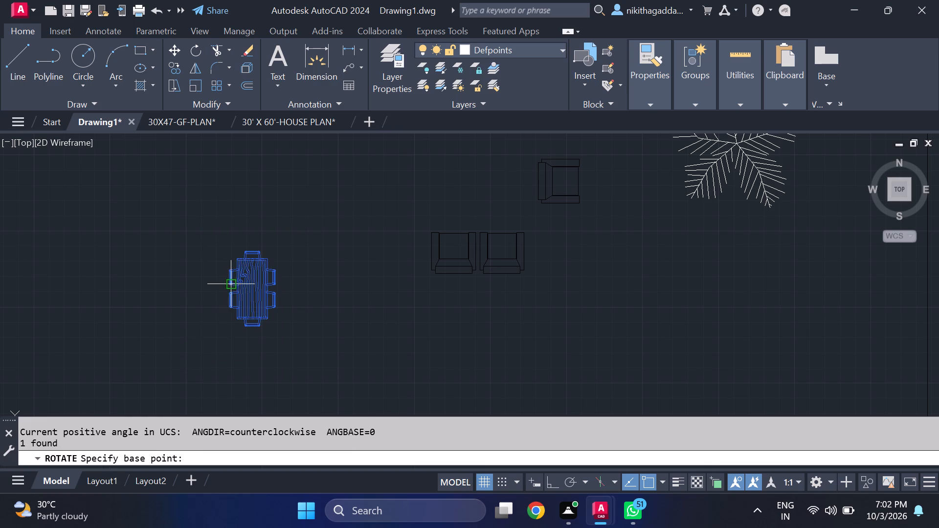
{"action": "left_click", "coordinate": [255, 290]}
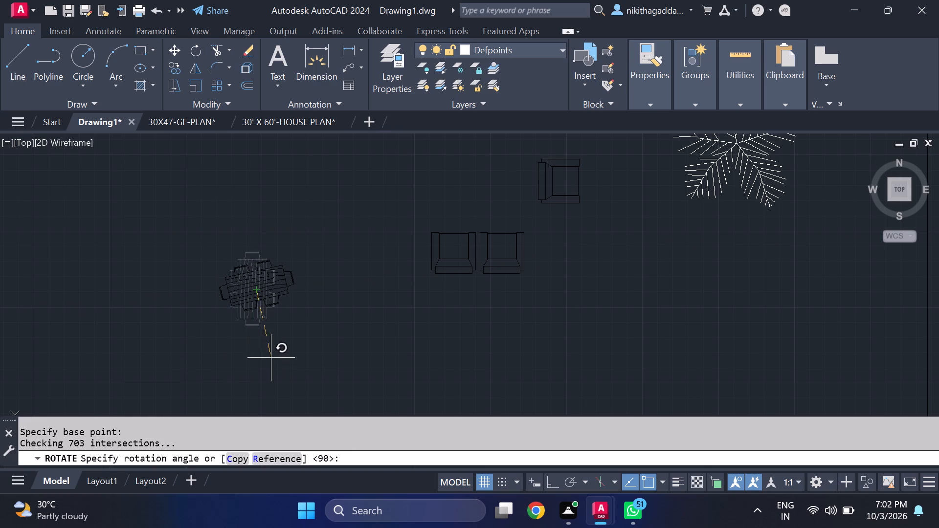
{"action": "key", "text": "F8"}
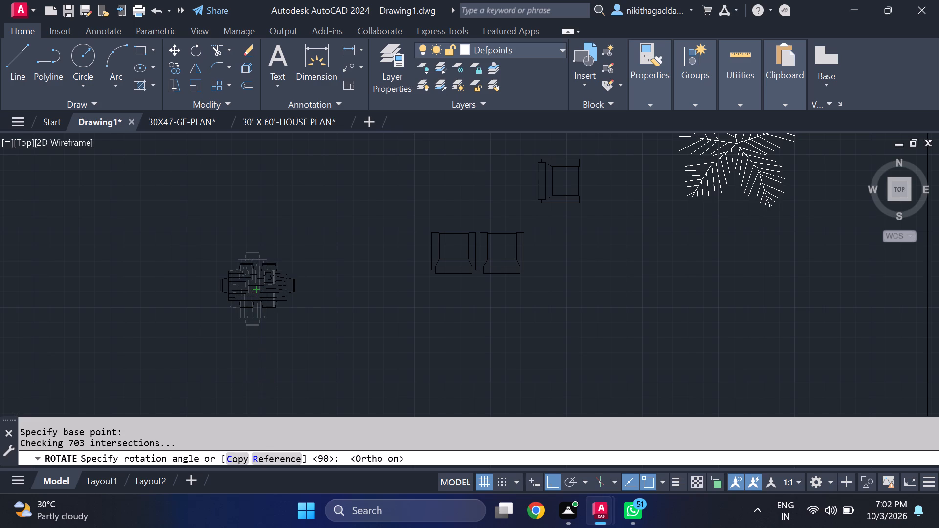
{"action": "left_click", "coordinate": [239, 446]}
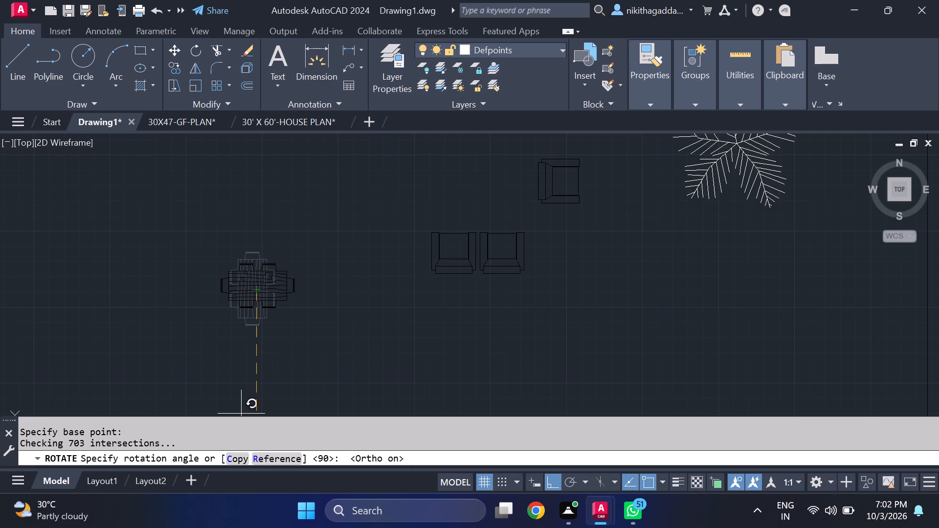
{"action": "left_click", "coordinate": [246, 431]}
{"action": "left_click", "coordinate": [255, 393]}
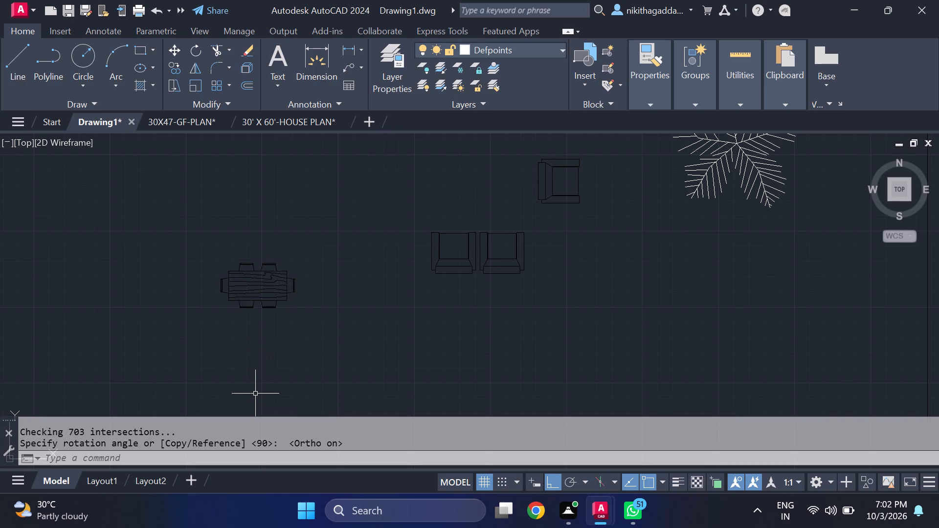
{"action": "scroll", "coordinate": [225, 358], "scroll_direction": "up", "scroll_amount": 2}
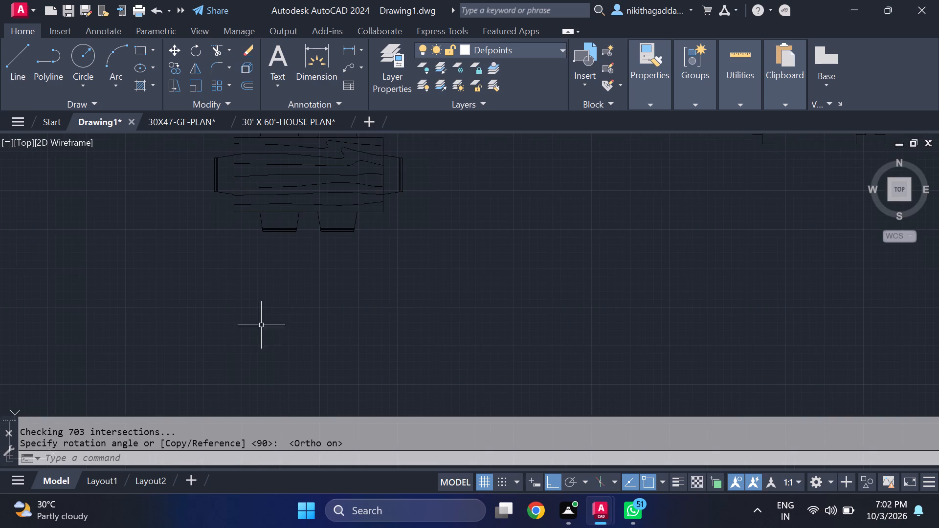
{"action": "middle_click_drag", "start_coordinate": [255, 301], "coordinate": [384, 409]}
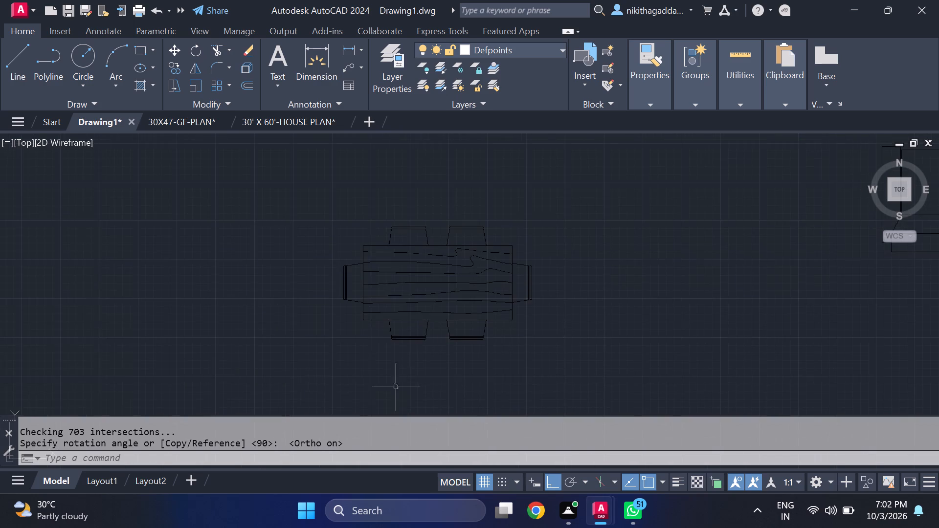
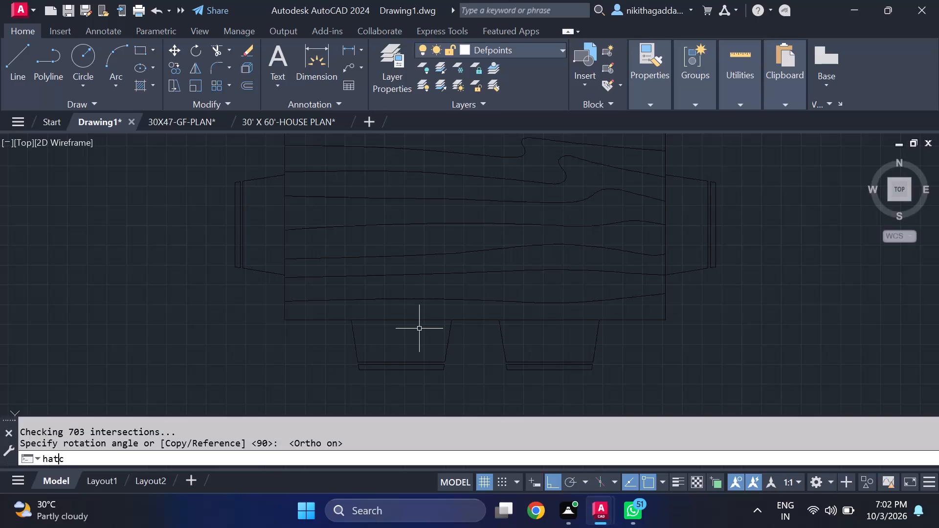
Fill the dining set's two lower chairs and both end chairs, including backrests, with a solid hatch in colour 206,204,230.
{"action": "key", "text": "Return"}
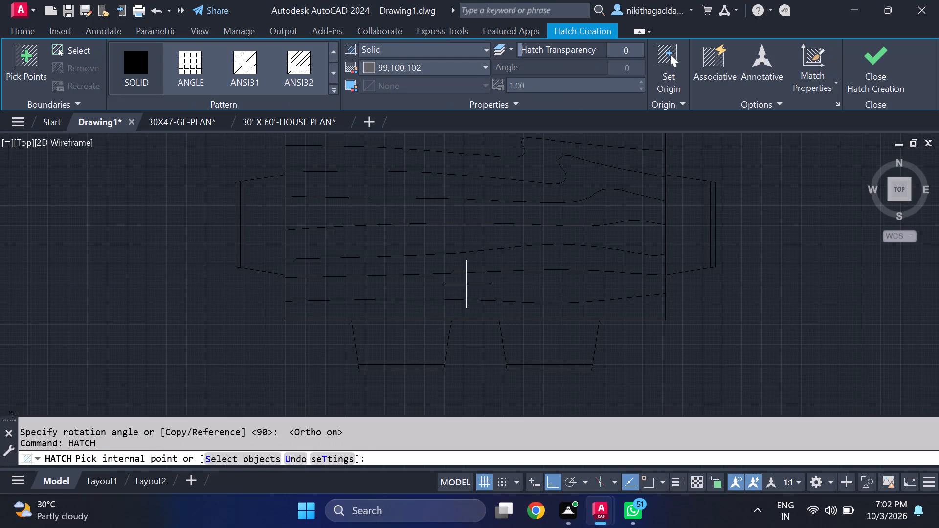
{"action": "left_click", "coordinate": [462, 65]}
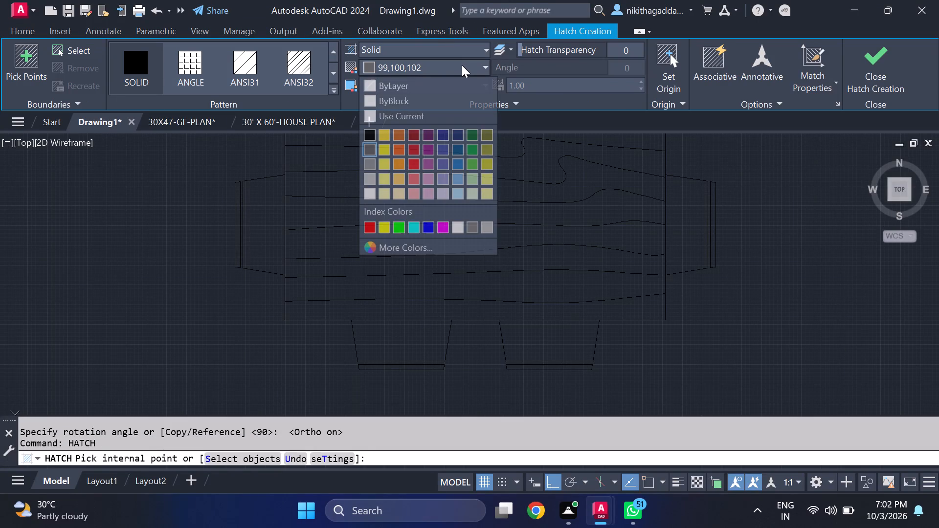
{"action": "left_click", "coordinate": [443, 187]}
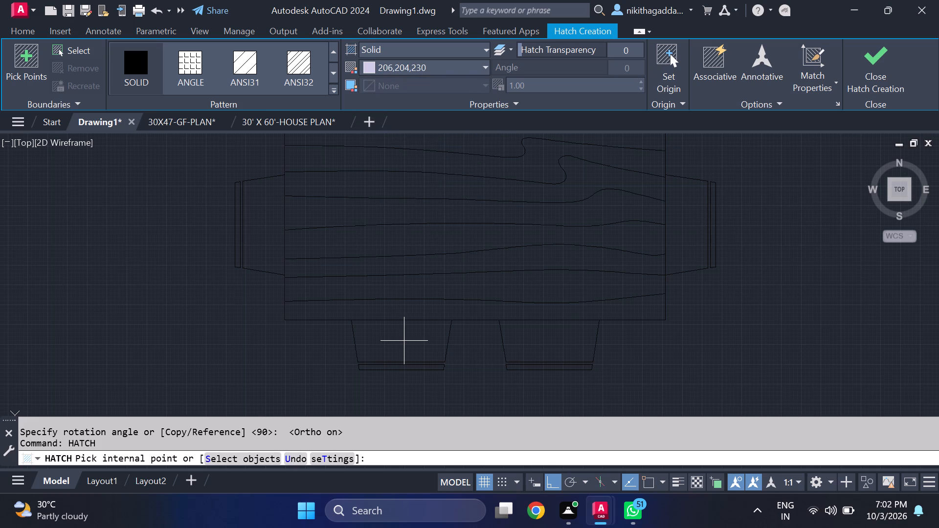
{"action": "left_click", "coordinate": [405, 341]}
{"action": "left_click", "coordinate": [401, 366]}
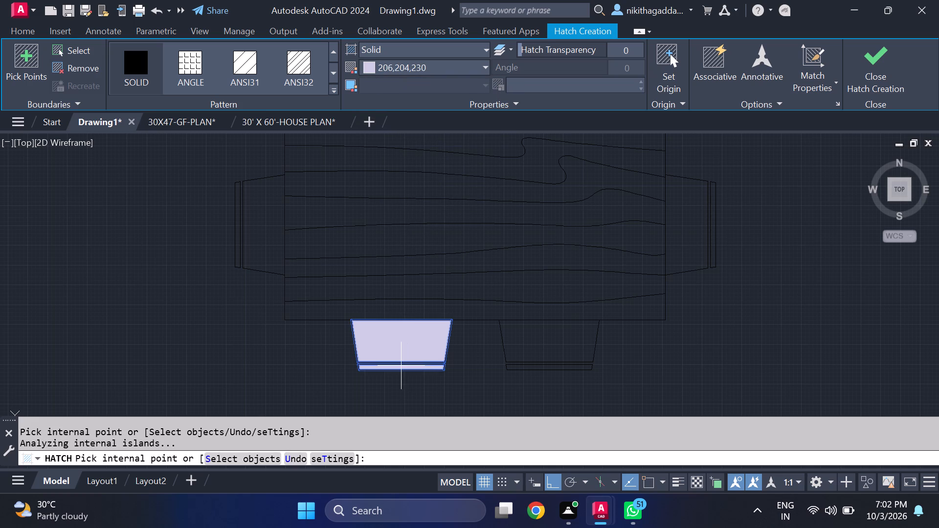
{"action": "left_click", "coordinate": [547, 340]}
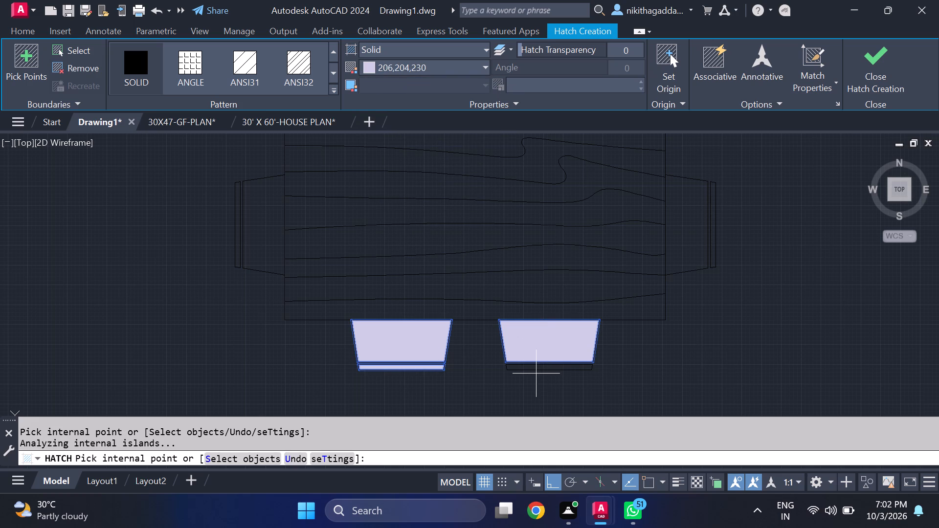
{"action": "left_click", "coordinate": [536, 366]}
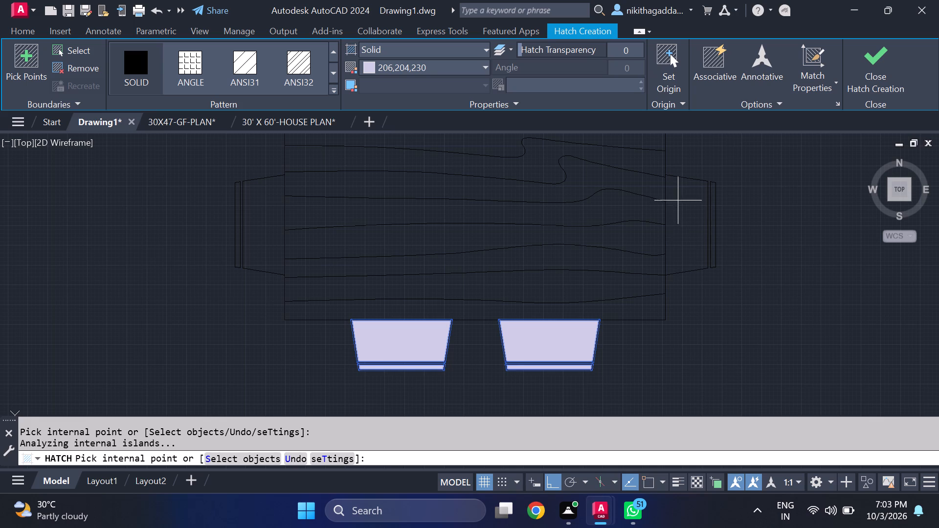
{"action": "left_click", "coordinate": [687, 221]}
{"action": "left_click", "coordinate": [715, 231]}
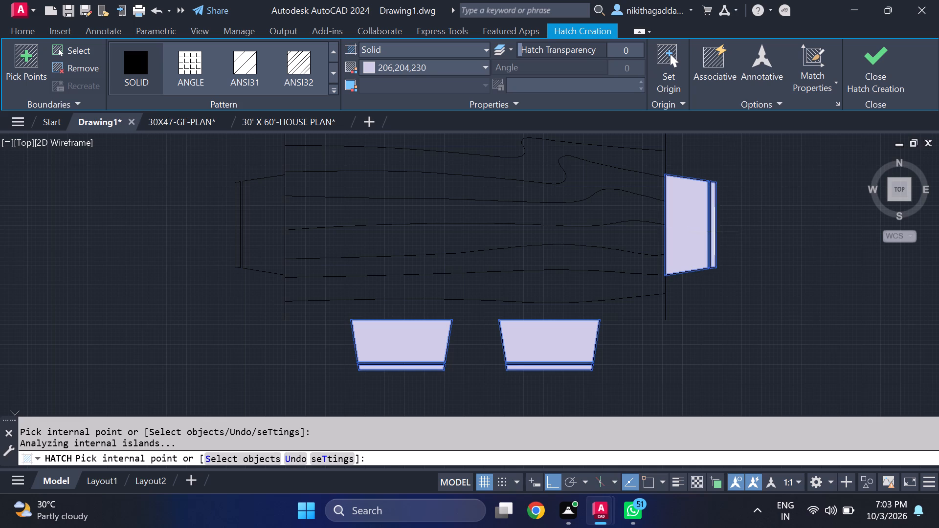
{"action": "scroll", "coordinate": [597, 233], "scroll_direction": "down", "scroll_amount": 2}
{"action": "left_click", "coordinate": [464, 237]}
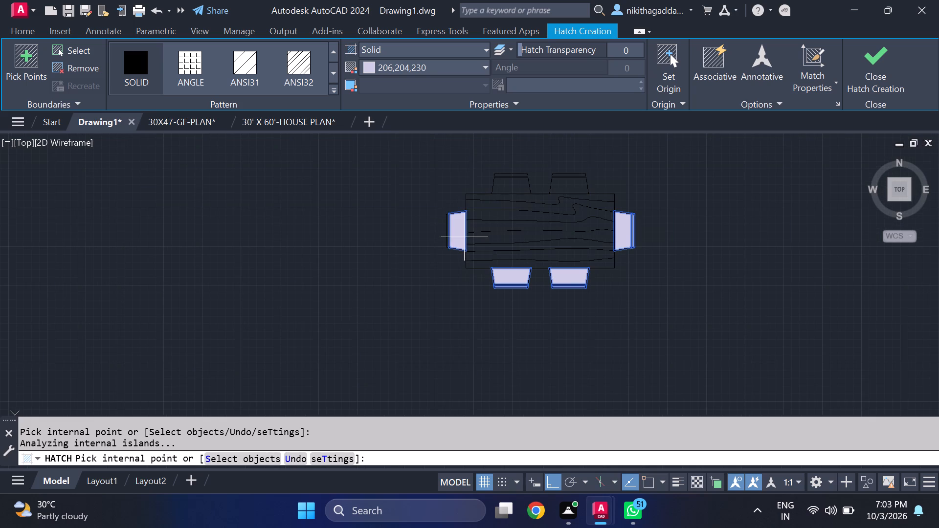
{"action": "scroll", "coordinate": [448, 234], "scroll_direction": "up", "scroll_amount": 3}
{"action": "left_click", "coordinate": [447, 232]}
{"action": "left_click_drag", "start_coordinate": [562, 260], "coordinate": [556, 261]}
{"action": "left_click", "coordinate": [445, 257]}
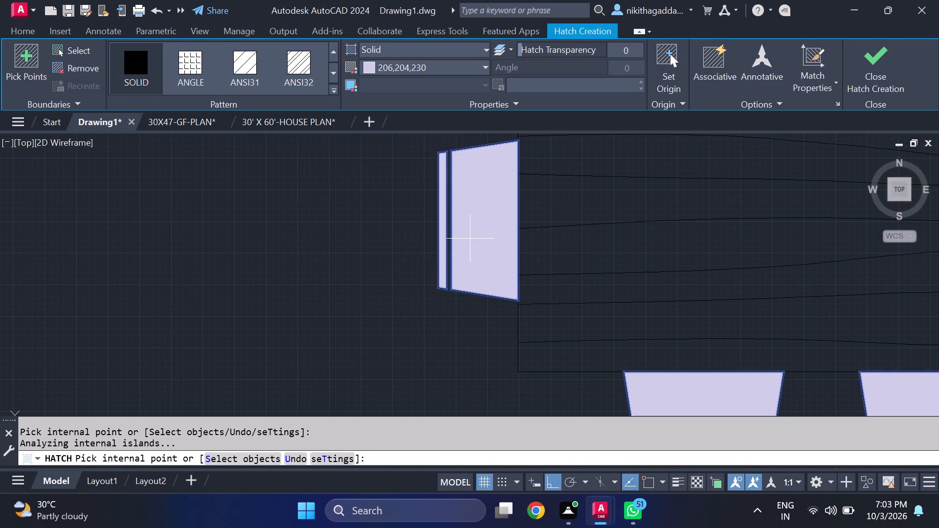
Try to add the dining set's two upper chairs to the same solid hatch, and finish the hatch.
{"action": "scroll", "coordinate": [474, 237], "scroll_direction": "down", "scroll_amount": 4}
{"action": "scroll", "coordinate": [555, 182], "scroll_direction": "up", "scroll_amount": 3}
{"action": "left_click", "coordinate": [519, 199]}
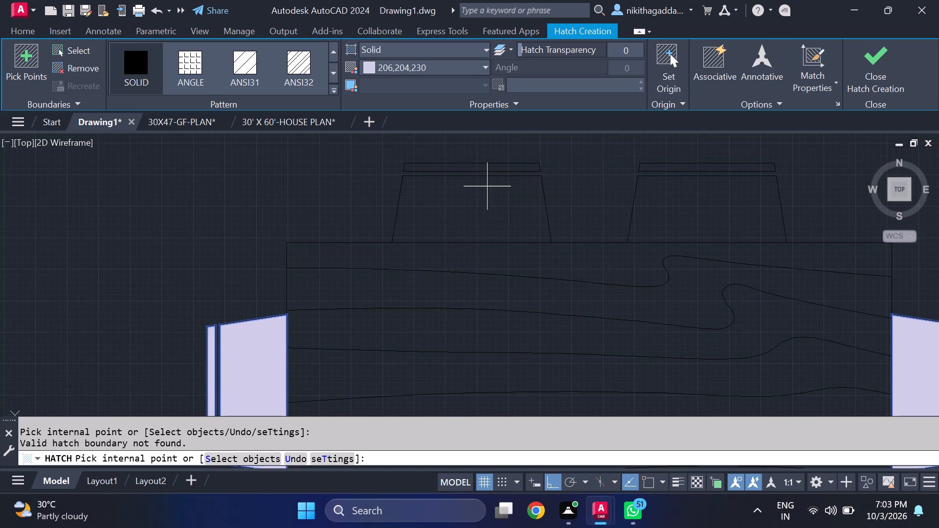
{"action": "left_click", "coordinate": [521, 166]}
{"action": "left_click", "coordinate": [473, 215]}
{"action": "left_click", "coordinate": [486, 200]}
{"action": "left_click", "coordinate": [695, 198]}
{"action": "scroll", "coordinate": [659, 247], "scroll_direction": "down", "scroll_amount": 5}
{"action": "left_click", "coordinate": [871, 72]}
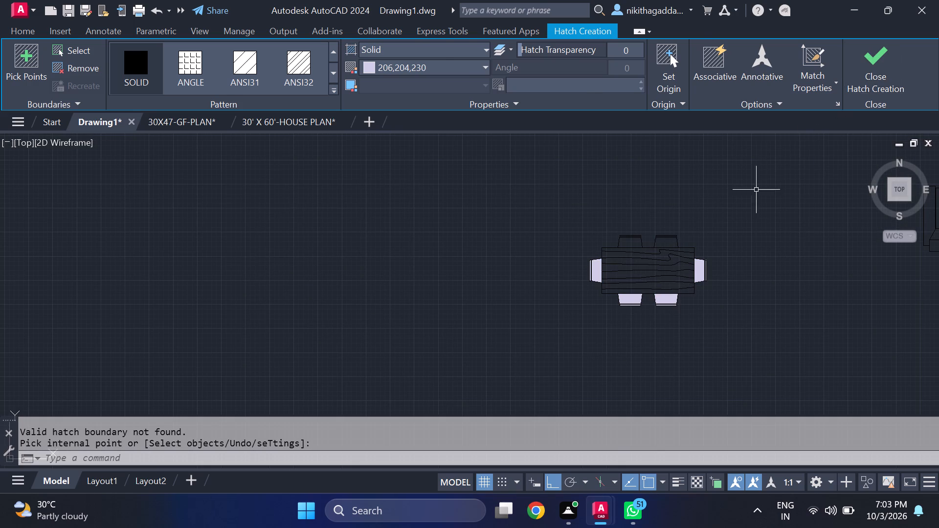
Fill the seats and backrests of the dining set's two upper chairs with the same 206,204,230 solid hatch.
{"action": "scroll", "coordinate": [652, 215], "scroll_direction": "up", "scroll_amount": 1}
{"action": "type", "text": "hatch"}
{"action": "key", "text": "Return"}
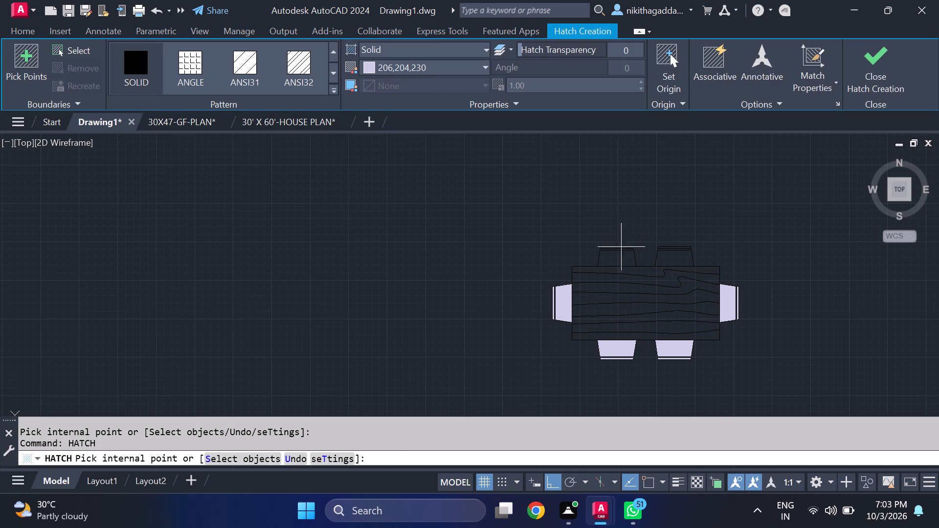
{"action": "left_click", "coordinate": [613, 257]}
{"action": "scroll", "coordinate": [622, 252], "scroll_direction": "up", "scroll_amount": 2}
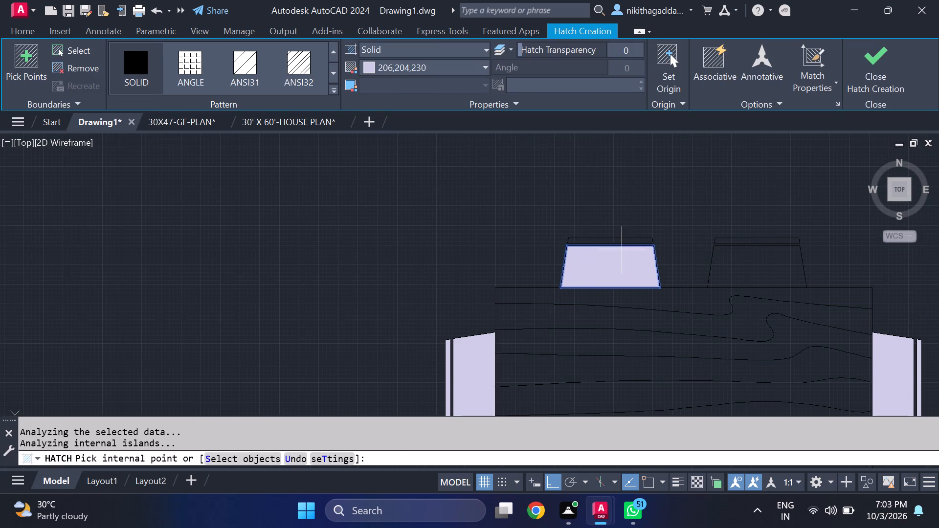
{"action": "left_click", "coordinate": [622, 241]}
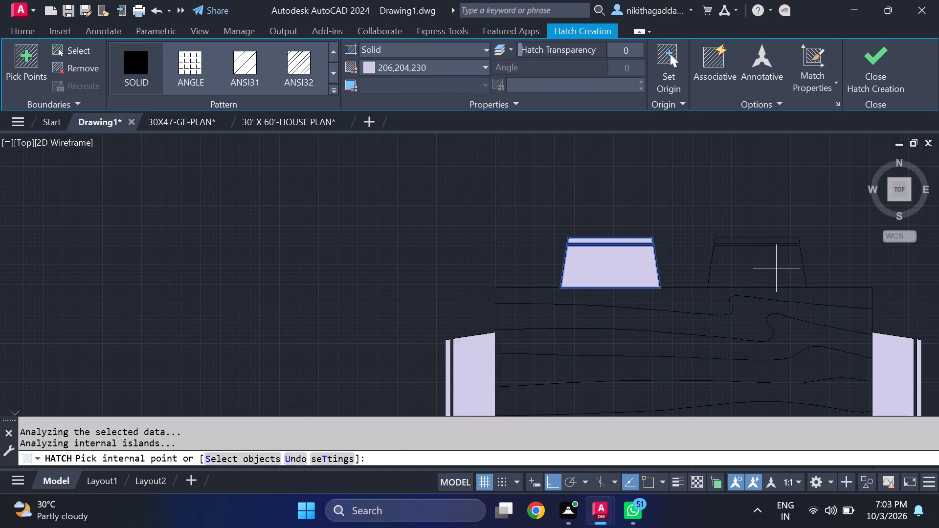
{"action": "left_click", "coordinate": [776, 268]}
{"action": "left_click", "coordinate": [760, 241]}
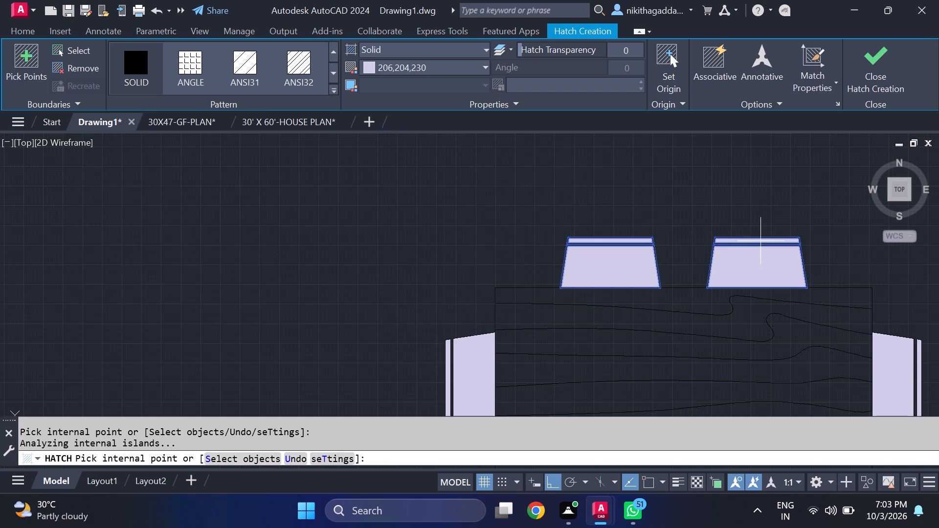
{"action": "left_click", "coordinate": [872, 75]}
Fill all the wood-grain bands of the dining tabletop with a solid hatch in colour 254,234,185.
{"action": "scroll", "coordinate": [709, 284], "scroll_direction": "down", "scroll_amount": 4}
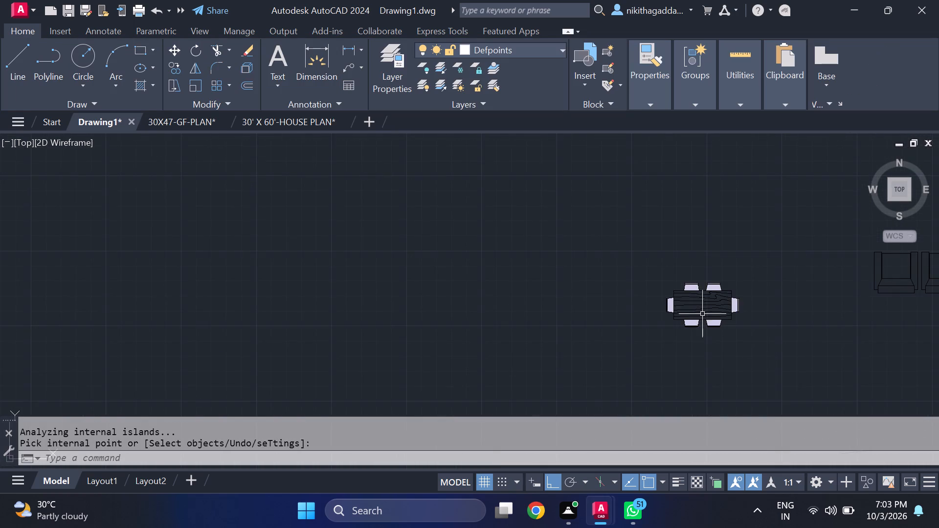
{"action": "middle_click_drag", "start_coordinate": [696, 313], "coordinate": [581, 281]}
{"action": "middle_click", "coordinate": [580, 281]}
{"action": "scroll", "coordinate": [618, 242], "scroll_direction": "up", "scroll_amount": 2}
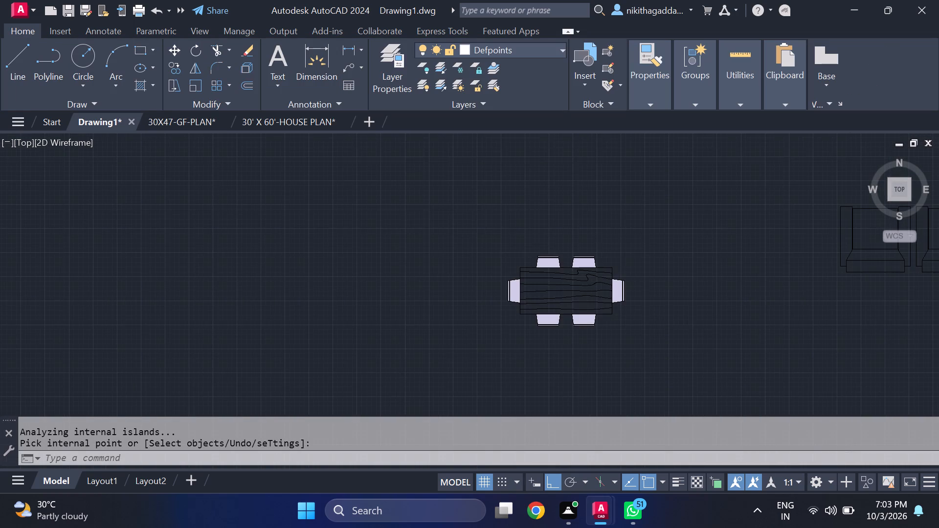
{"action": "type", "text": "hatch"}
{"action": "key", "text": "Return"}
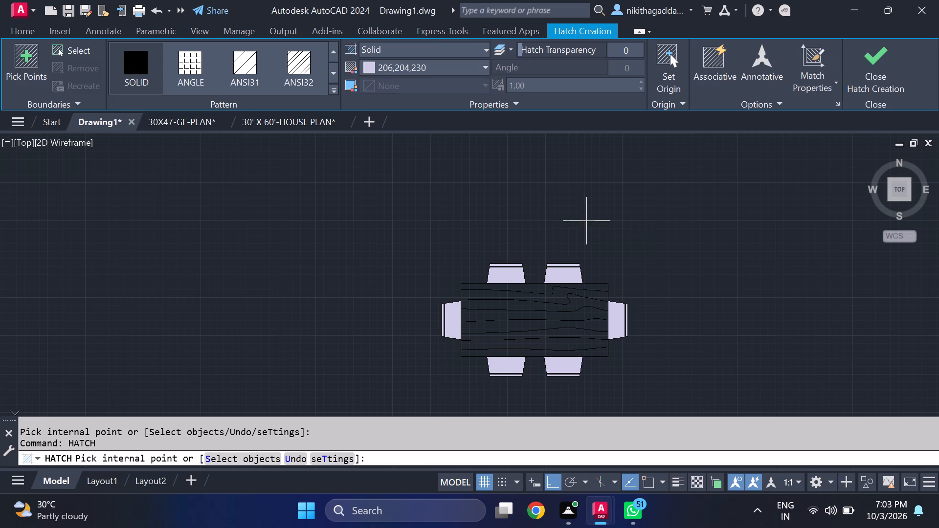
{"action": "left_click", "coordinate": [485, 72]}
{"action": "left_click", "coordinate": [399, 195]}
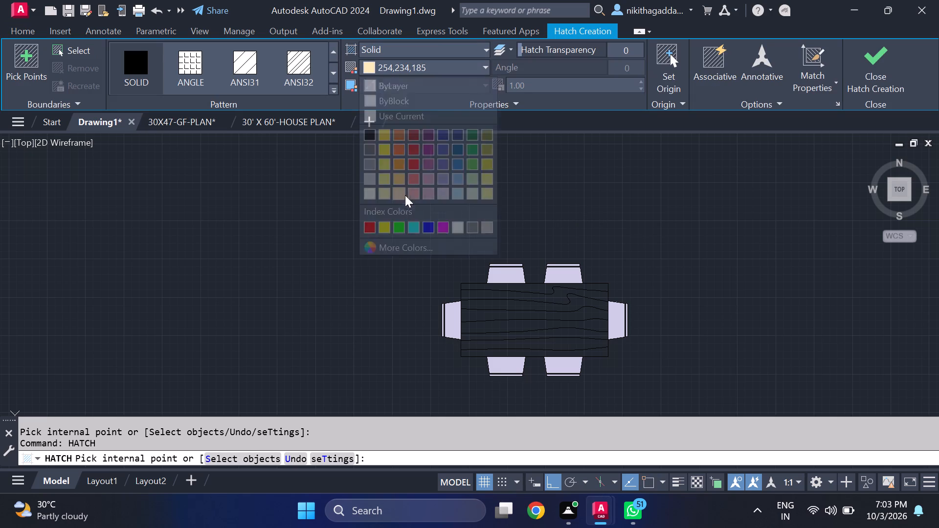
{"action": "left_click", "coordinate": [524, 293]}
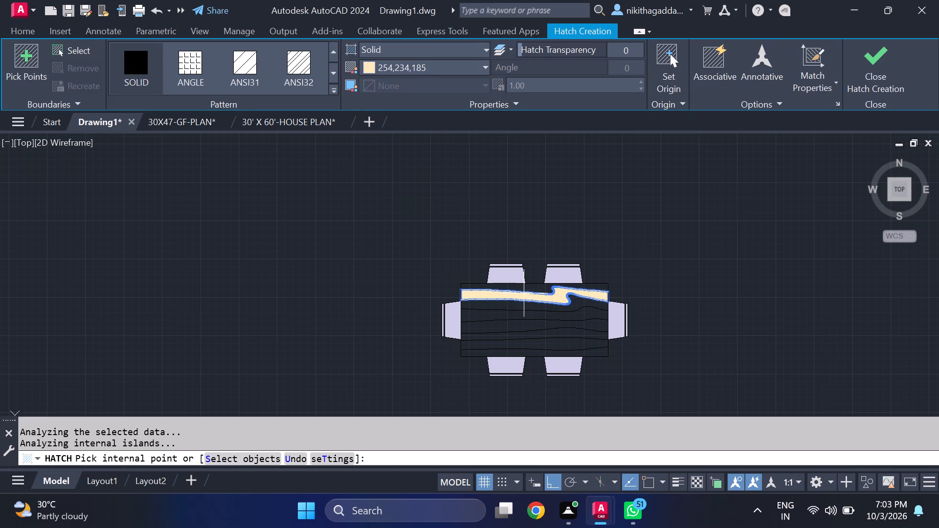
{"action": "left_click", "coordinate": [534, 288]}
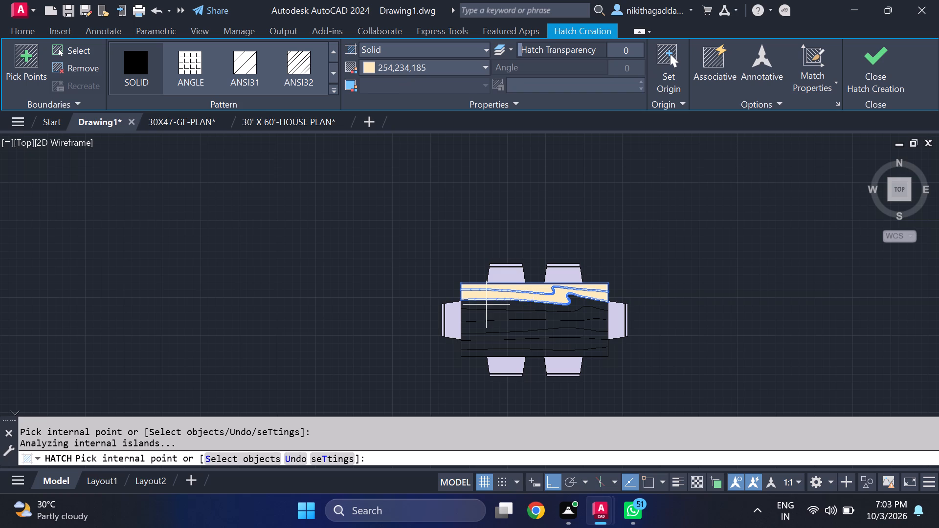
{"action": "left_click", "coordinate": [485, 305]}
{"action": "left_click", "coordinate": [501, 314]}
{"action": "left_click", "coordinate": [506, 321]}
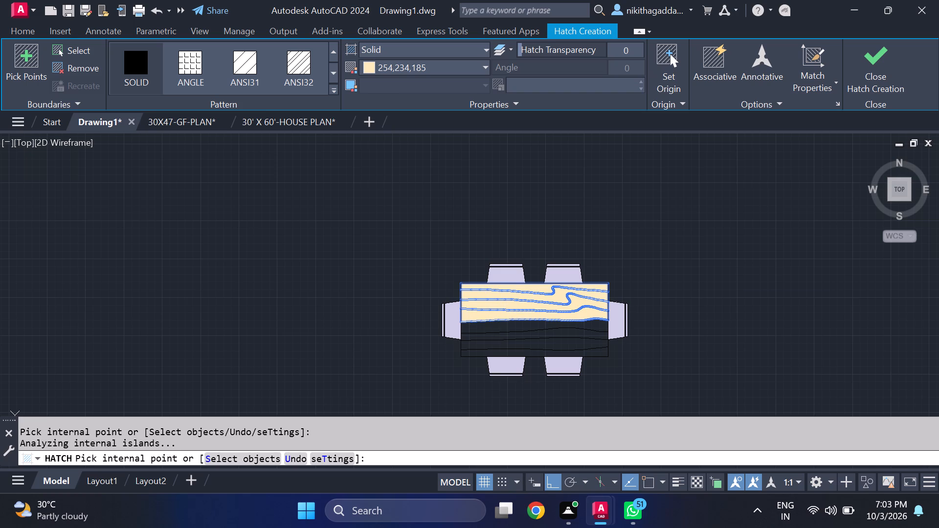
{"action": "left_click", "coordinate": [518, 334]}
{"action": "left_click", "coordinate": [512, 342]}
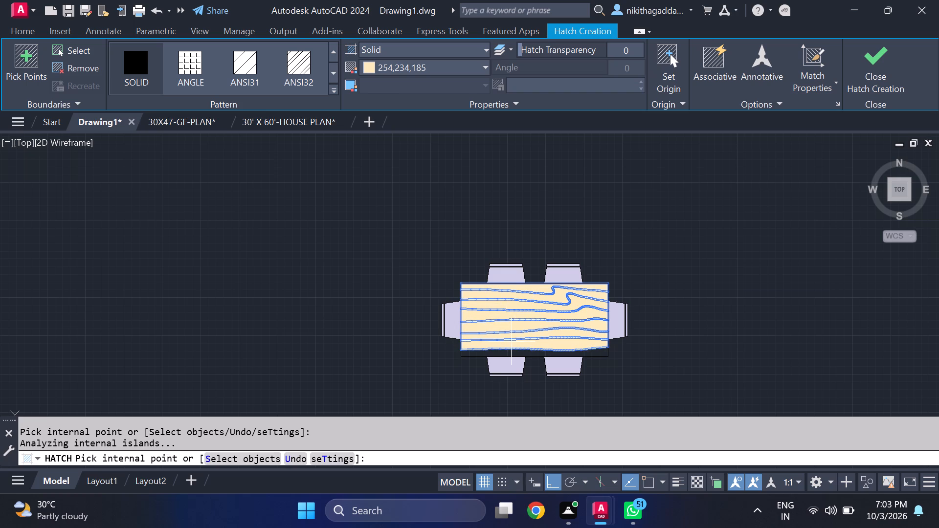
{"action": "left_click", "coordinate": [505, 350]}
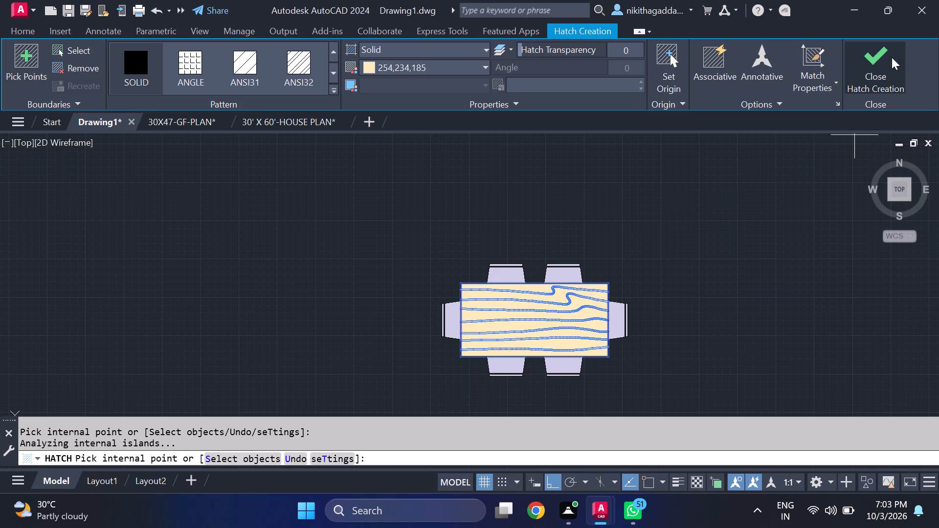
{"action": "left_click", "coordinate": [892, 57]}
Scale the hatched dining table and its chairs up by about a third around the table's centre.
{"action": "scroll", "coordinate": [638, 264], "scroll_direction": "down", "scroll_amount": 3}
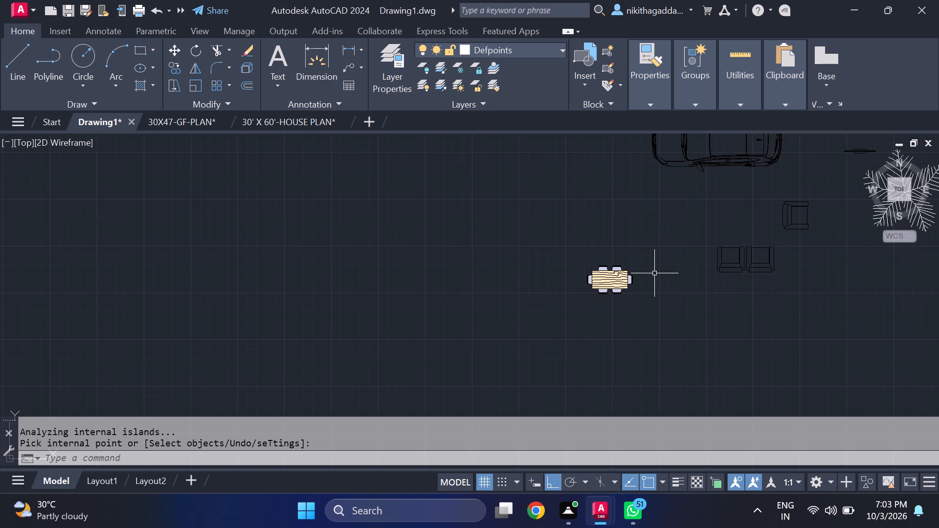
{"action": "middle_click_drag", "start_coordinate": [654, 273], "coordinate": [629, 234]}
{"action": "middle_click_drag", "start_coordinate": [675, 228], "coordinate": [624, 261]}
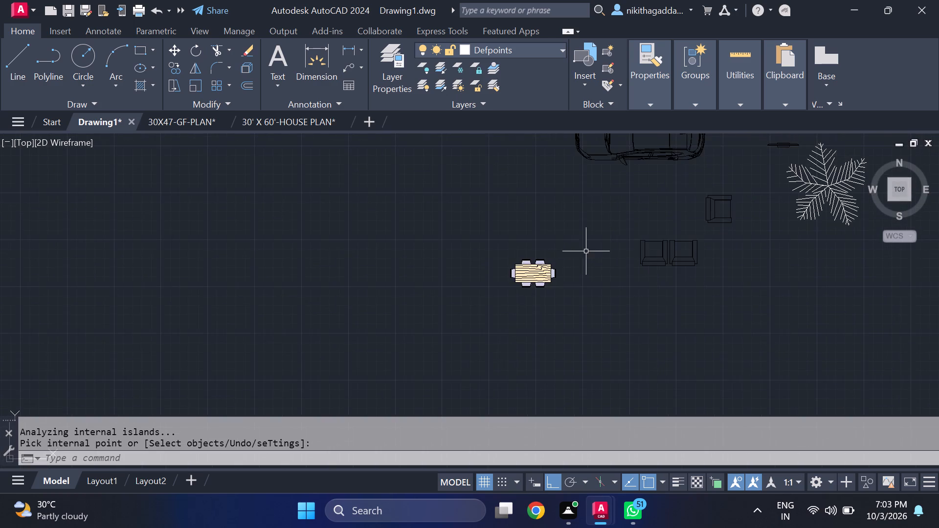
{"action": "scroll", "coordinate": [562, 249], "scroll_direction": "up", "scroll_amount": 2}
{"action": "left_click", "coordinate": [581, 253]}
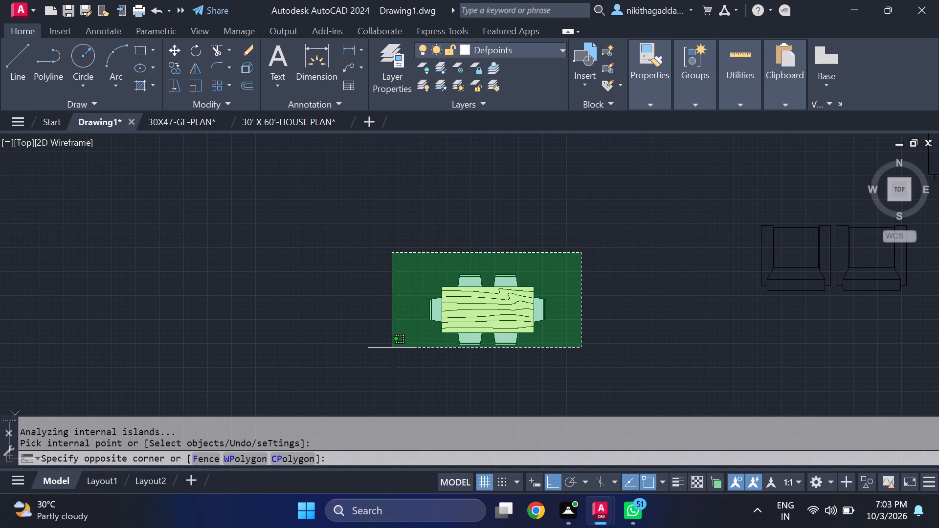
{"action": "left_click_drag", "start_coordinate": [396, 352], "coordinate": [401, 352]}
{"action": "type", "text": "scale"}
{"action": "key", "text": "Return"}
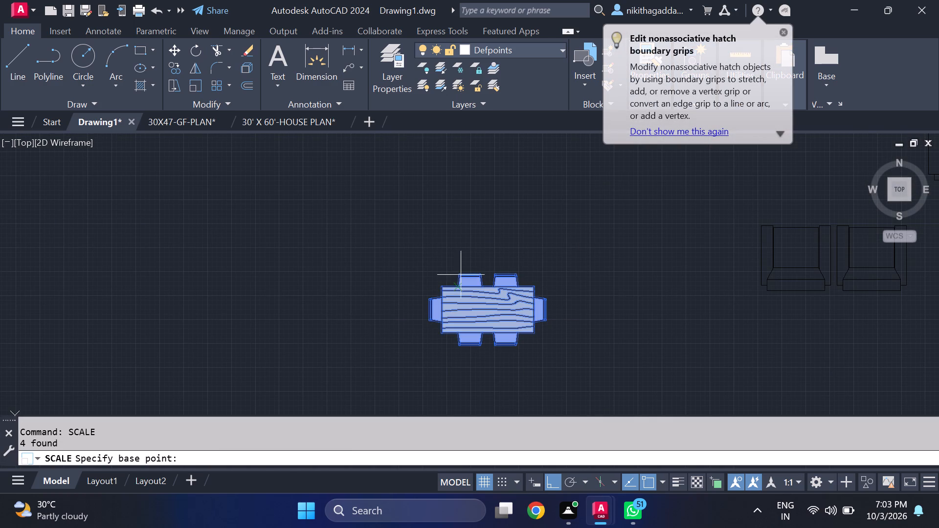
{"action": "left_click", "coordinate": [492, 310]}
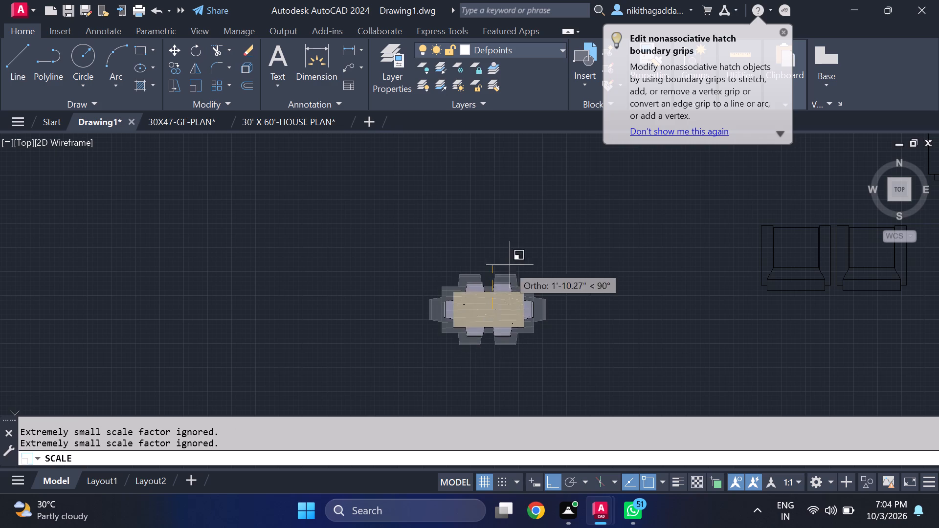
{"action": "left_click", "coordinate": [570, 241]}
Move the hatched dining table and its six chairs into the plan's front living room, above the sofa and orange coffee table.
{"action": "left_click", "coordinate": [570, 241]}
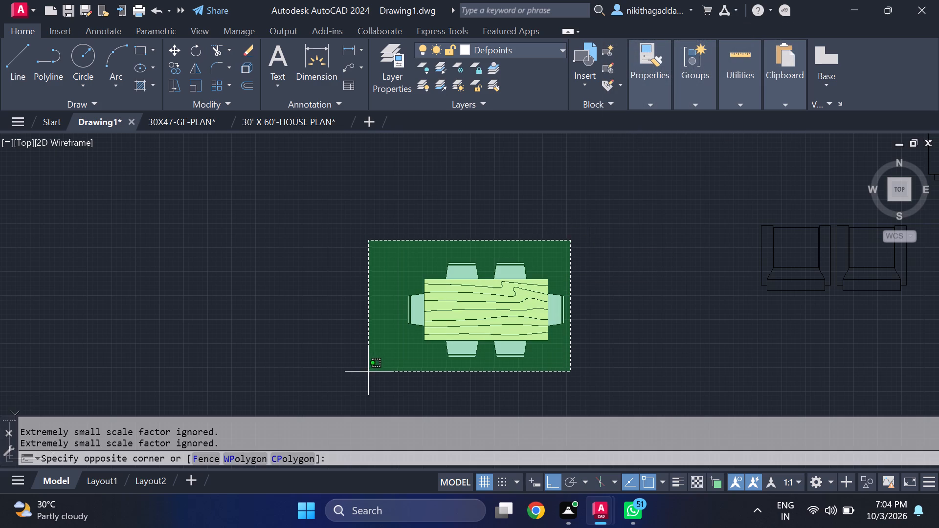
{"action": "left_click", "coordinate": [370, 376]}
{"action": "left_click", "coordinate": [591, 272]}
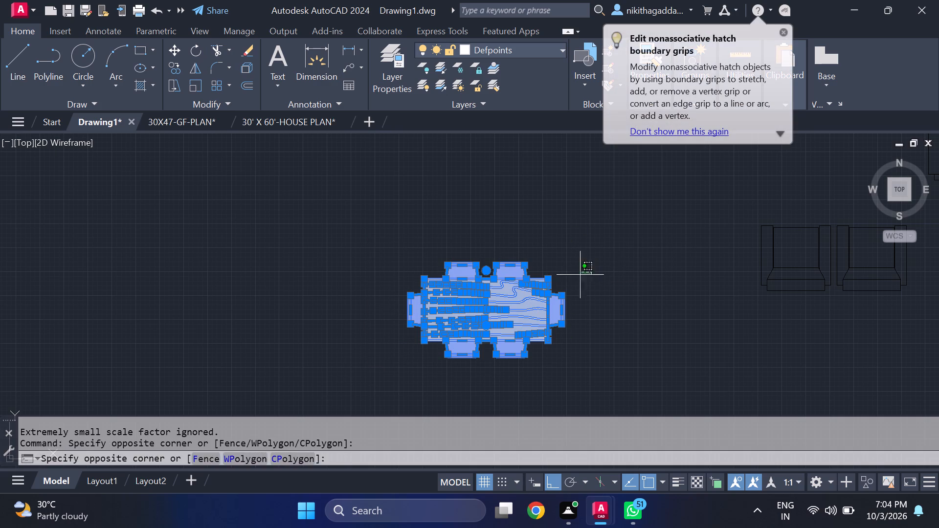
{"action": "left_click", "coordinate": [441, 348]}
{"action": "key", "text": "m"}
{"action": "key", "text": "Return"}
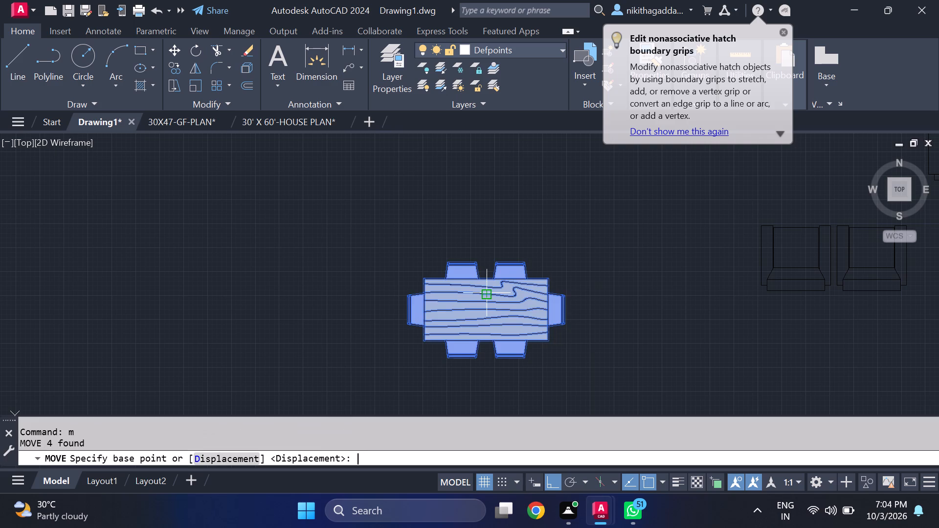
{"action": "left_click", "coordinate": [425, 279]}
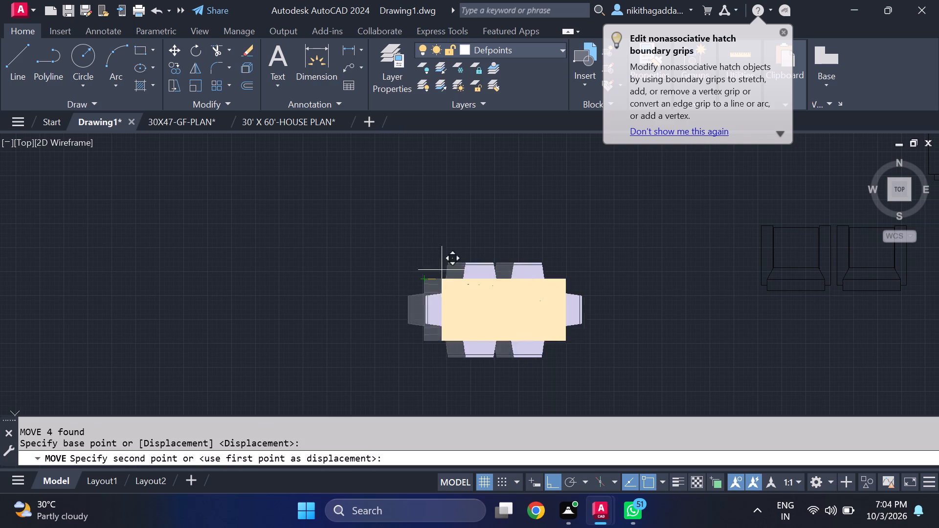
{"action": "scroll", "coordinate": [641, 247], "scroll_direction": "down", "scroll_amount": 4}
{"action": "key", "text": "F8"}
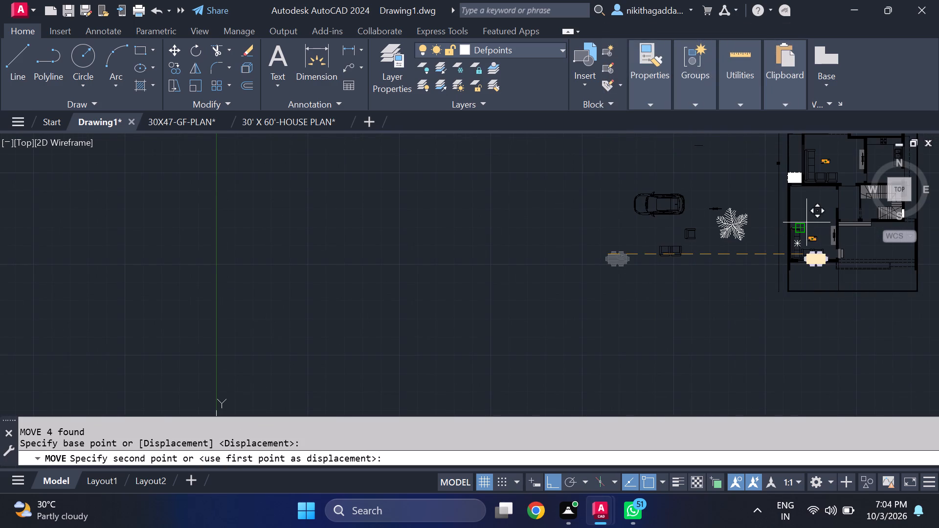
{"action": "scroll", "coordinate": [816, 216], "scroll_direction": "up", "scroll_amount": 2}
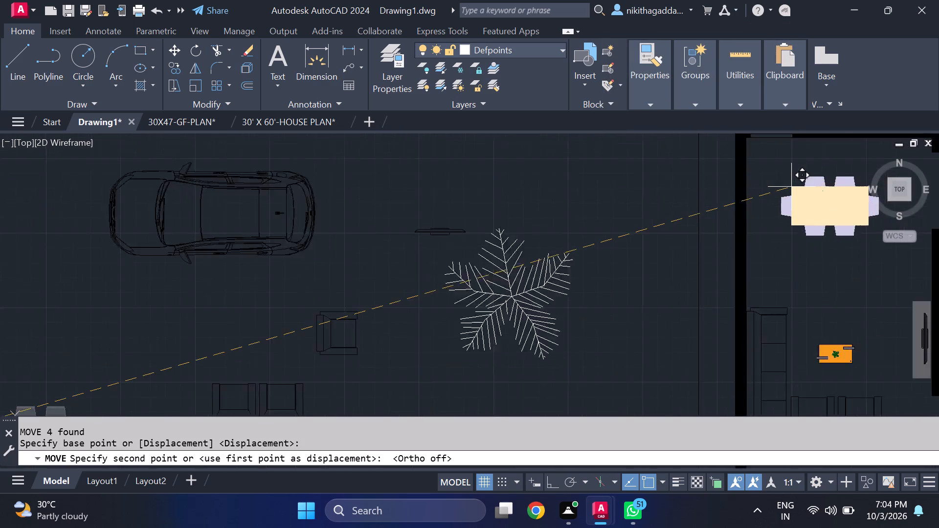
{"action": "scroll", "coordinate": [791, 187], "scroll_direction": "up", "scroll_amount": 2}
{"action": "middle_click_drag", "start_coordinate": [783, 188], "coordinate": [656, 188]}
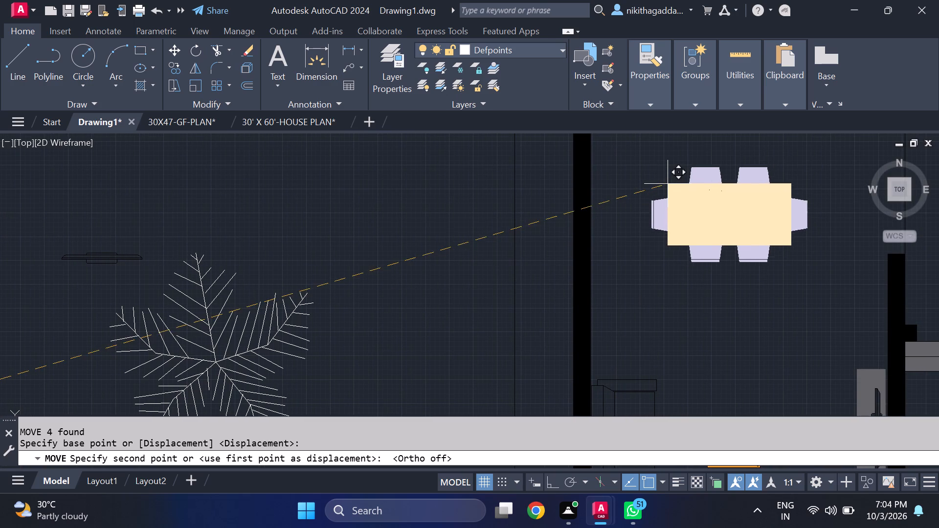
{"action": "left_click", "coordinate": [689, 160]}
Scale the dining set in the front living room up by about 1.4 times around the table's centre.
{"action": "scroll", "coordinate": [657, 196], "scroll_direction": "down", "scroll_amount": 3}
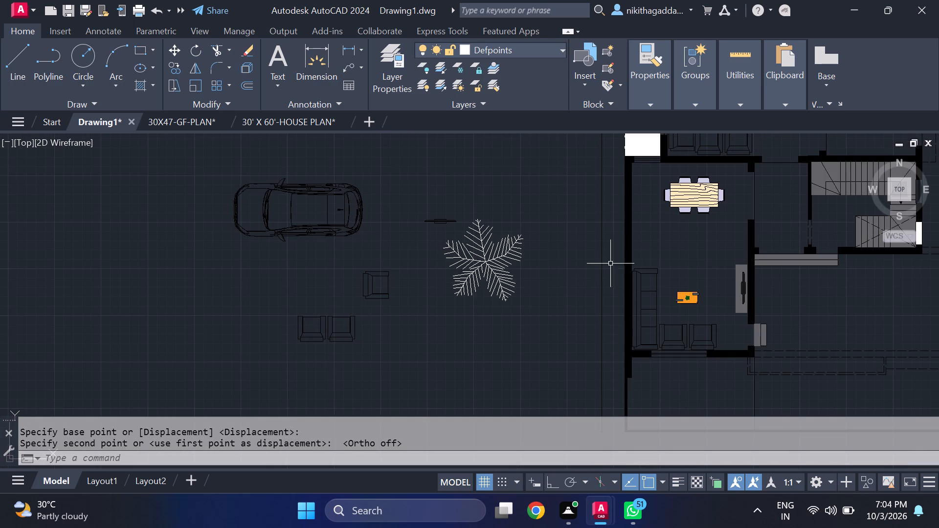
{"action": "scroll", "coordinate": [715, 266], "scroll_direction": "down", "scroll_amount": 2}
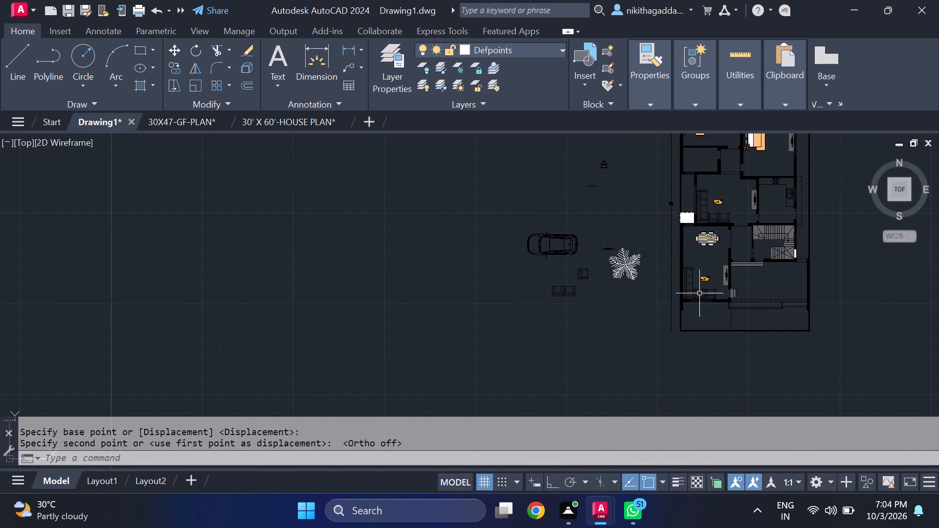
{"action": "scroll", "coordinate": [685, 264], "scroll_direction": "up", "scroll_amount": 2}
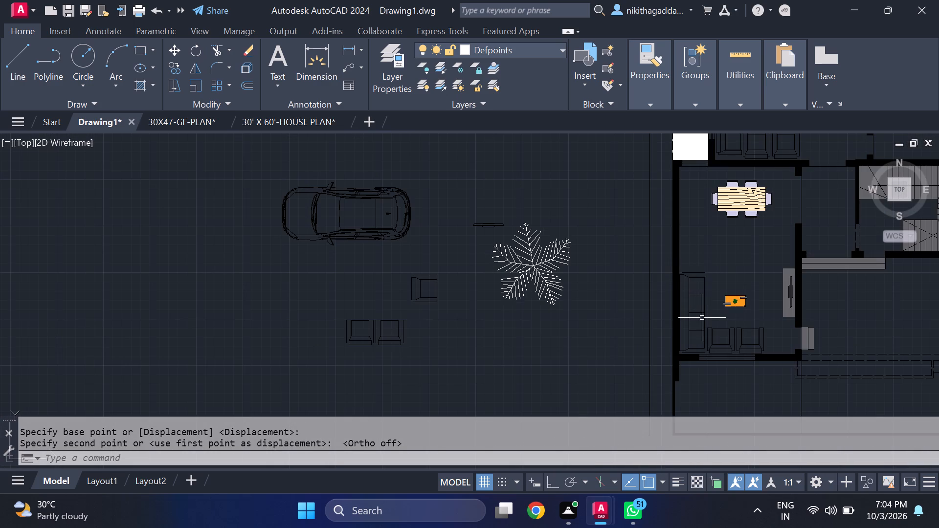
{"action": "scroll", "coordinate": [701, 318], "scroll_direction": "up", "scroll_amount": 1}
{"action": "middle_click_drag", "start_coordinate": [730, 253], "coordinate": [621, 345]}
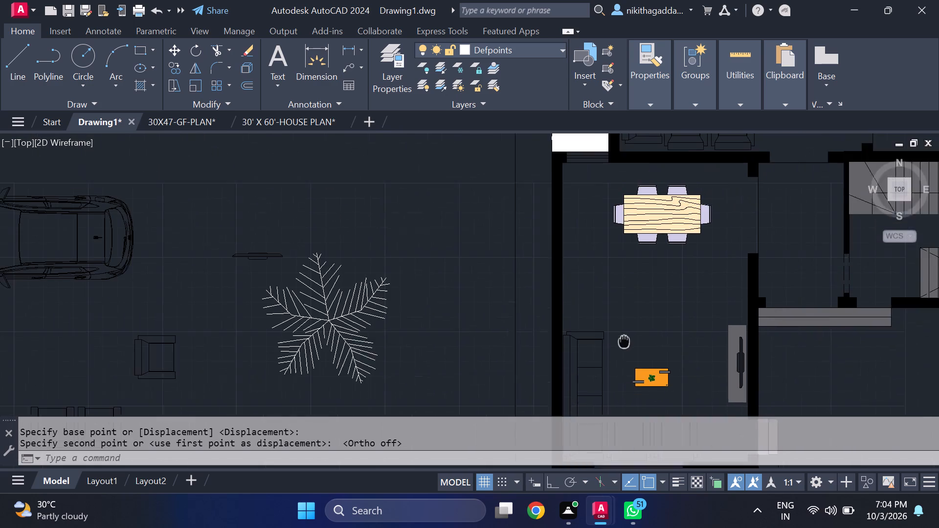
{"action": "middle_click_drag", "start_coordinate": [621, 345], "coordinate": [617, 357]}
{"action": "left_click", "coordinate": [702, 199]}
{"action": "left_click", "coordinate": [581, 292]}
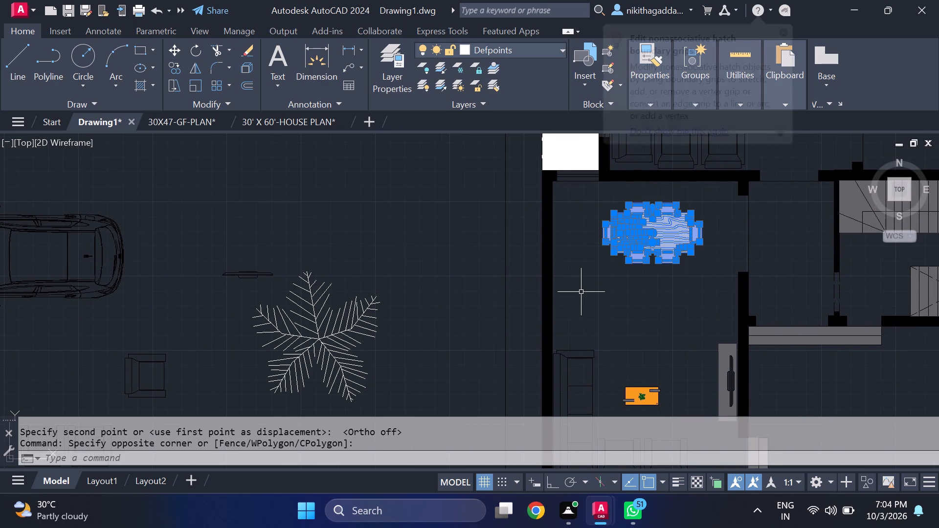
{"action": "type", "text": "scale"}
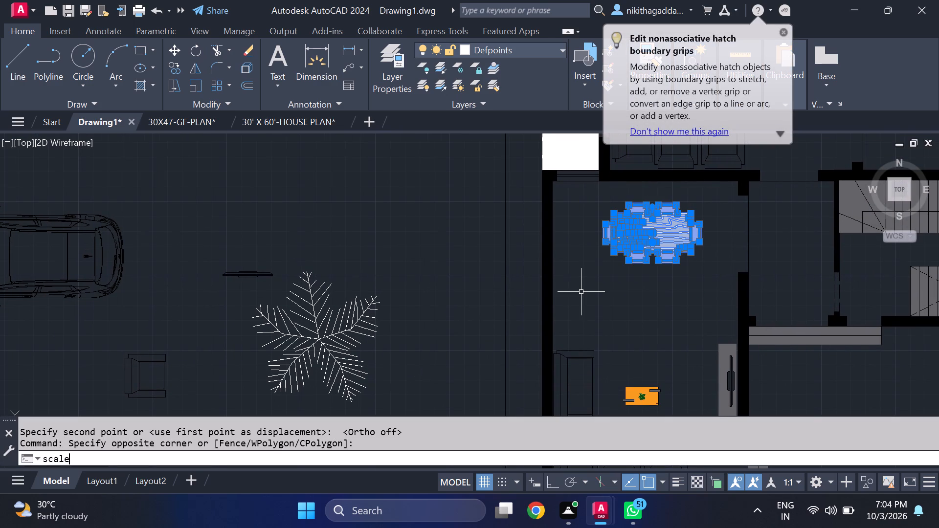
{"action": "key", "text": "Return"}
{"action": "left_click", "coordinate": [651, 227]}
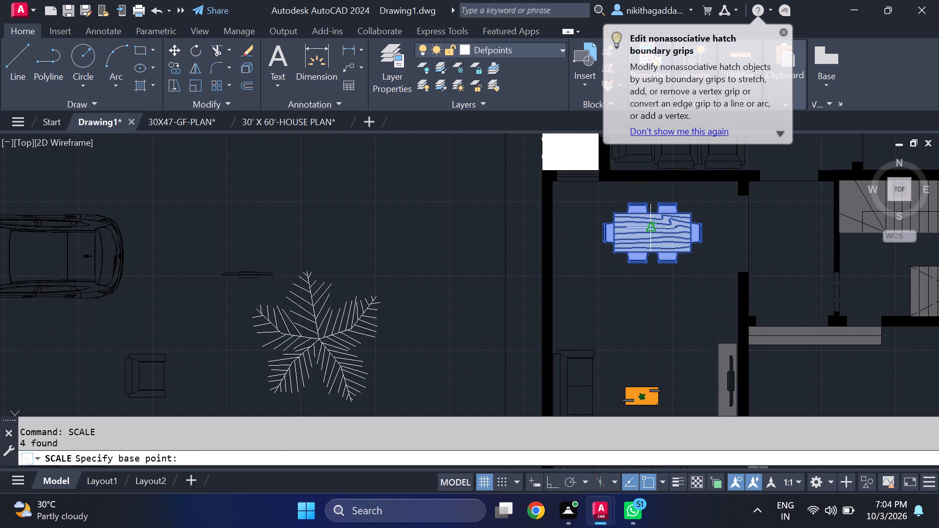
{"action": "left_click", "coordinate": [717, 213]}
Fill the front living room sofa's four seats, both arms and outer backrest strip with a solid hatch in colour 254,234,185.
{"action": "scroll", "coordinate": [716, 213], "scroll_direction": "down", "scroll_amount": 3}
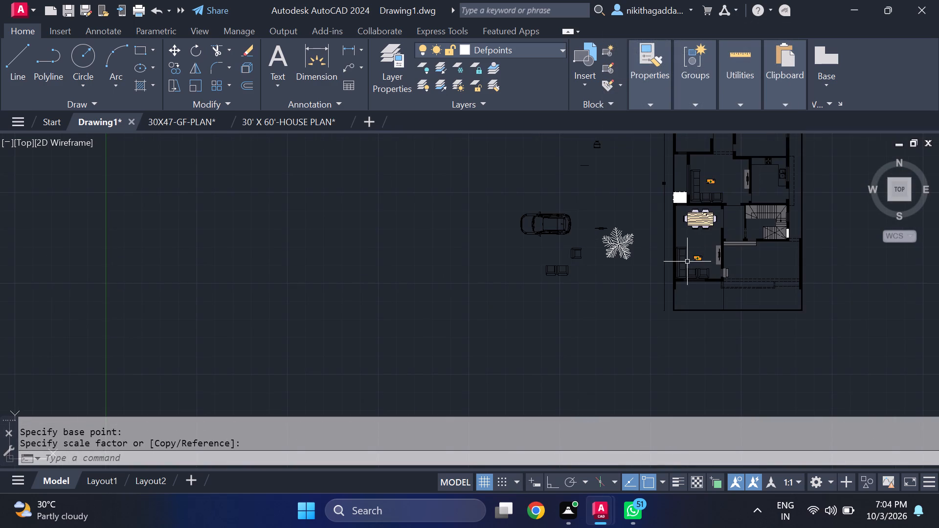
{"action": "scroll", "coordinate": [690, 278], "scroll_direction": "up", "scroll_amount": 3}
{"action": "scroll", "coordinate": [684, 266], "scroll_direction": "down", "scroll_amount": 2}
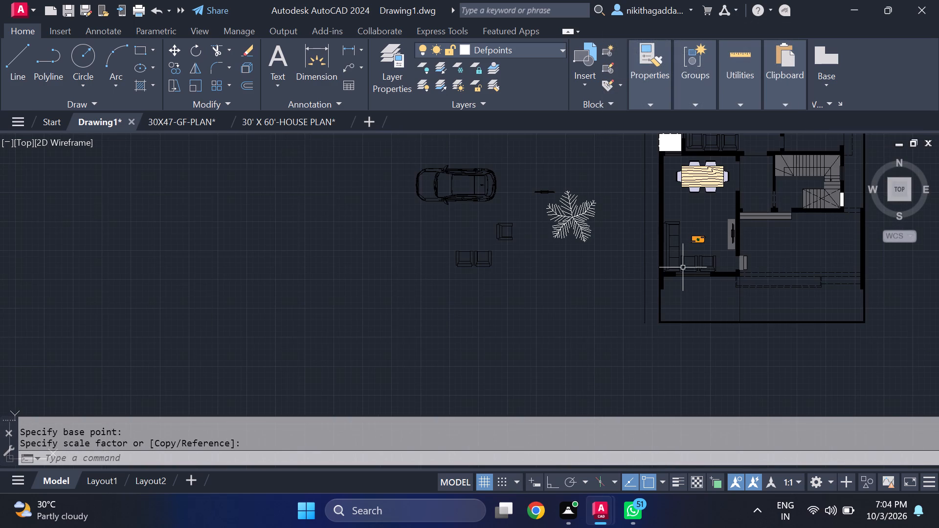
{"action": "scroll", "coordinate": [683, 263], "scroll_direction": "up", "scroll_amount": 2}
{"action": "type", "text": "hatch"}
{"action": "key", "text": "Return"}
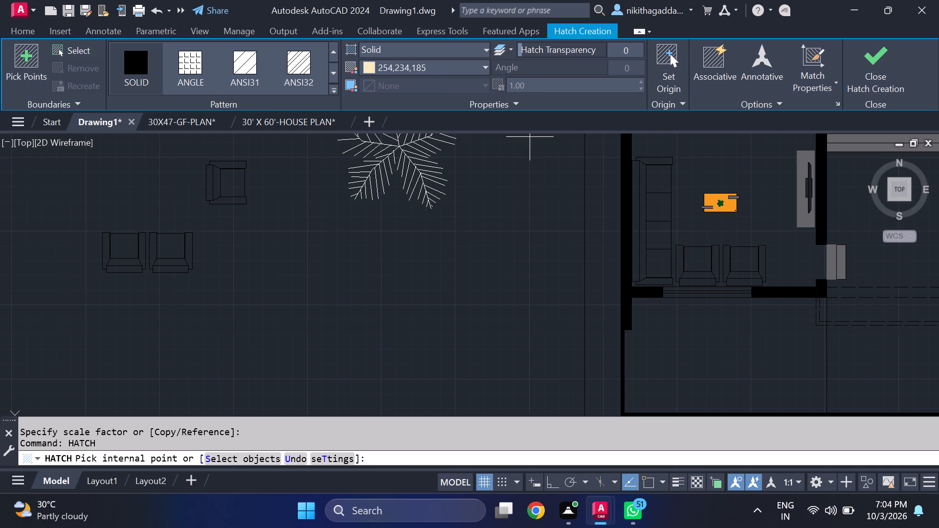
{"action": "left_click", "coordinate": [441, 72]}
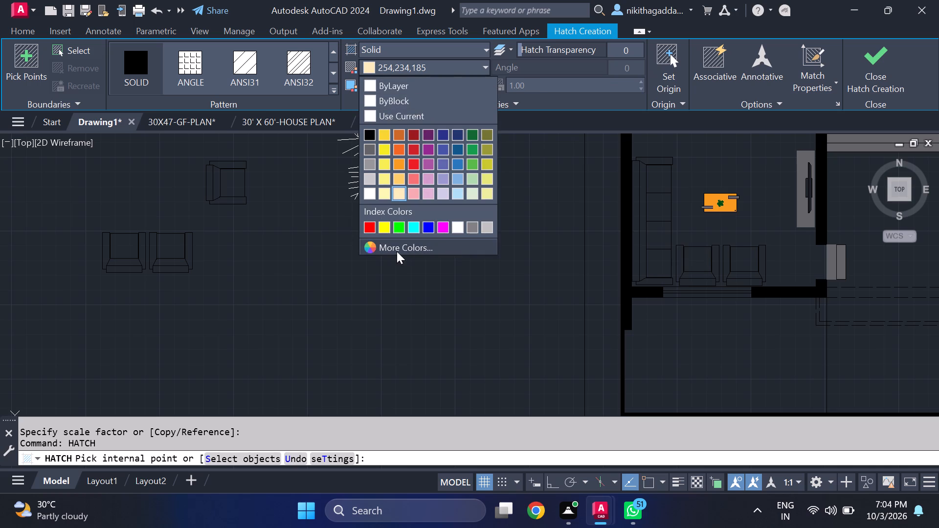
{"action": "left_click", "coordinate": [400, 191]}
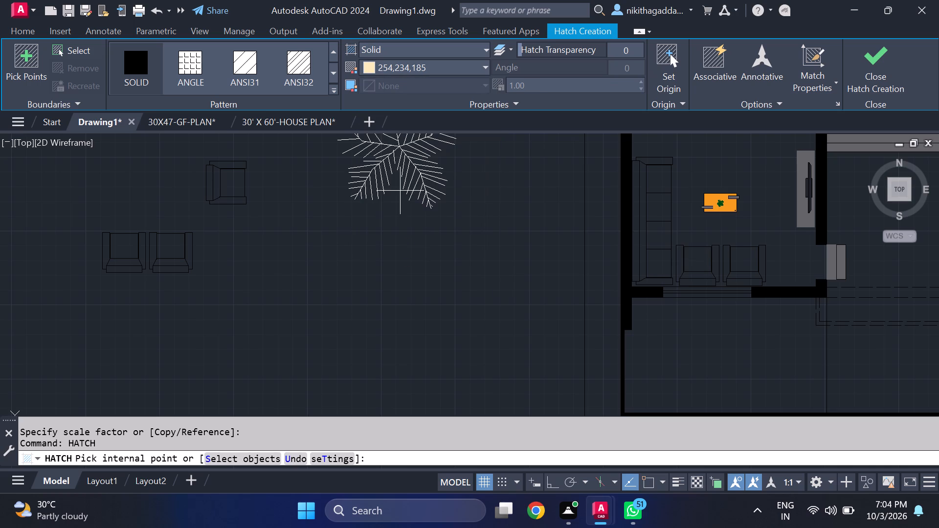
{"action": "left_click", "coordinate": [663, 188]}
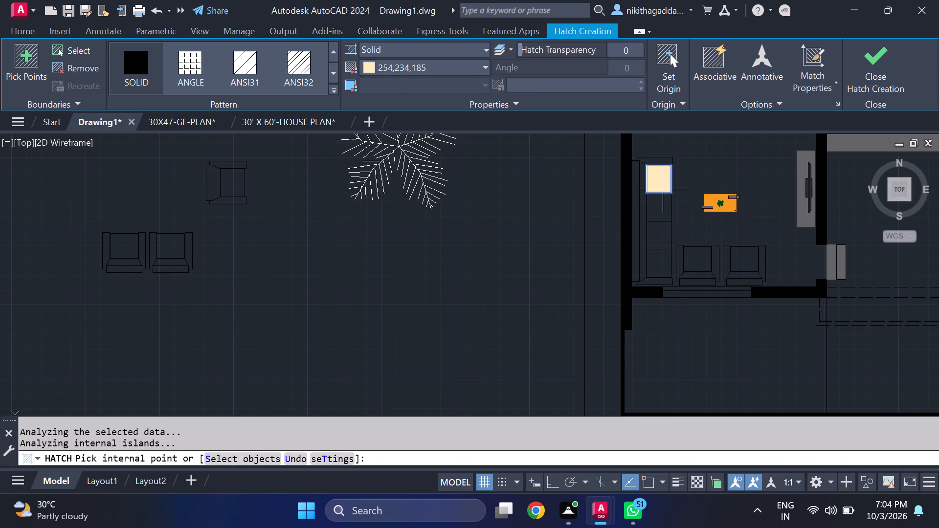
{"action": "left_click", "coordinate": [655, 215]}
{"action": "left_click", "coordinate": [667, 238]}
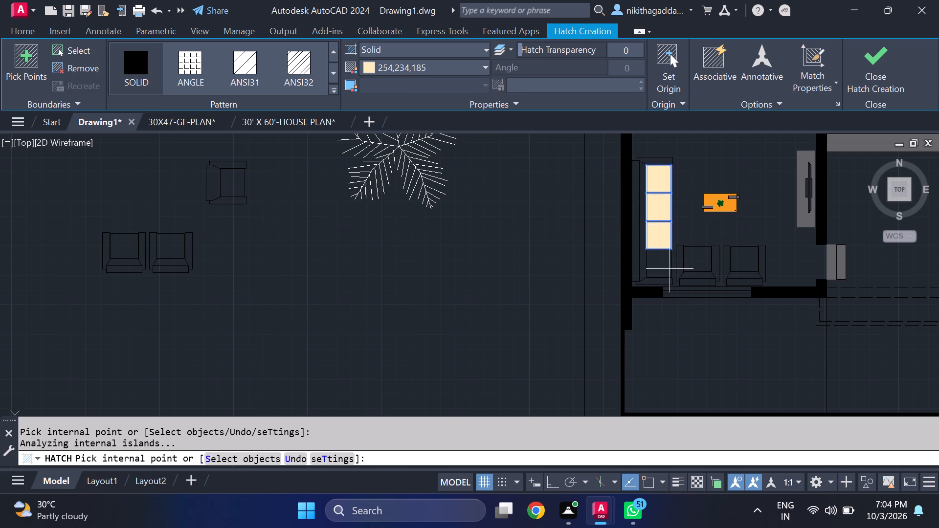
{"action": "left_click", "coordinate": [669, 265]}
{"action": "left_click", "coordinate": [651, 281]}
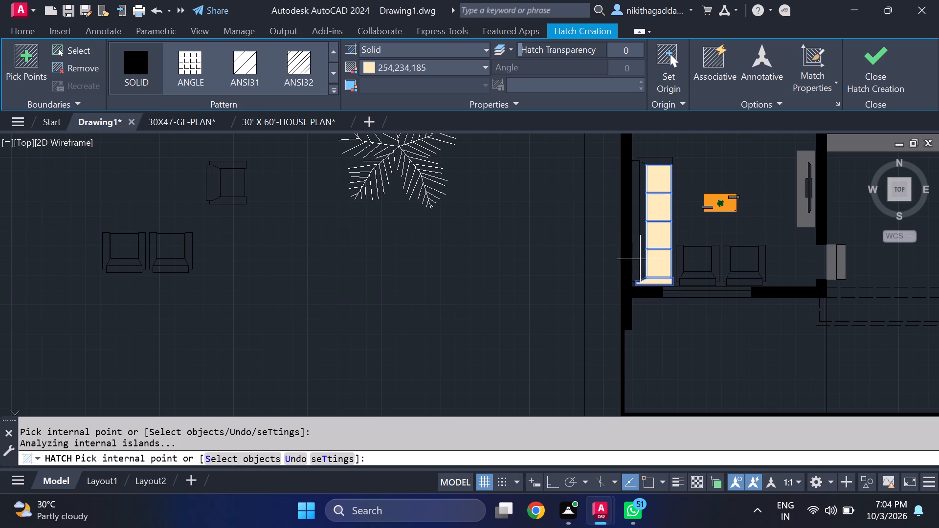
{"action": "left_click", "coordinate": [636, 253]}
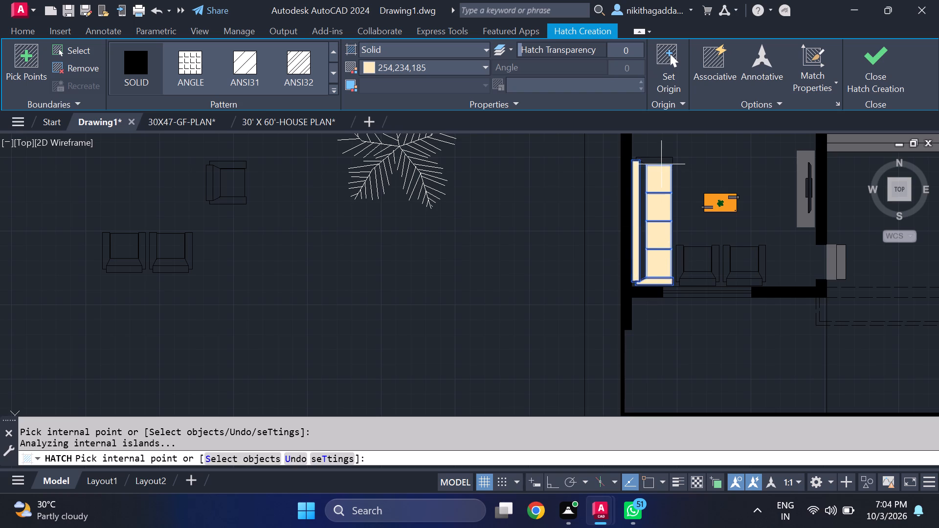
{"action": "left_click", "coordinate": [661, 164]}
{"action": "left_click", "coordinate": [557, 253]}
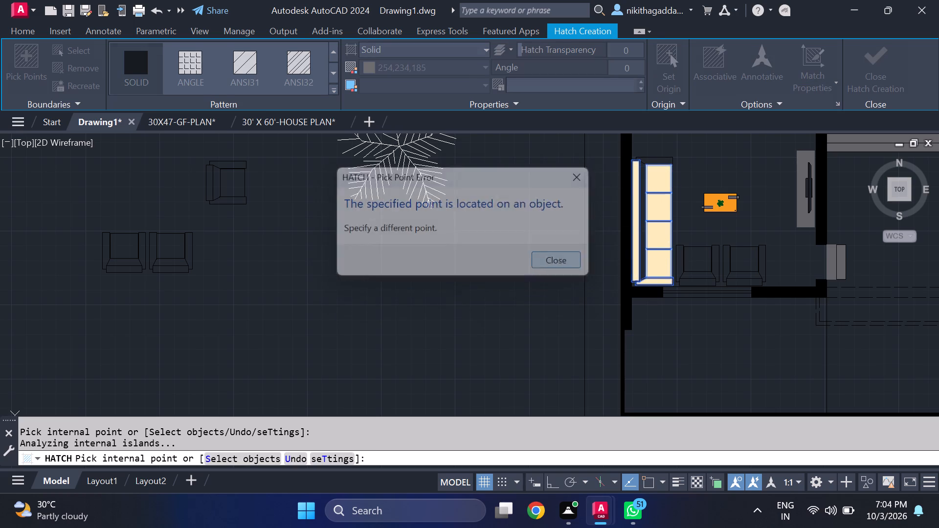
{"action": "scroll", "coordinate": [660, 154], "scroll_direction": "up", "scroll_amount": 2}
{"action": "left_click", "coordinate": [662, 167]}
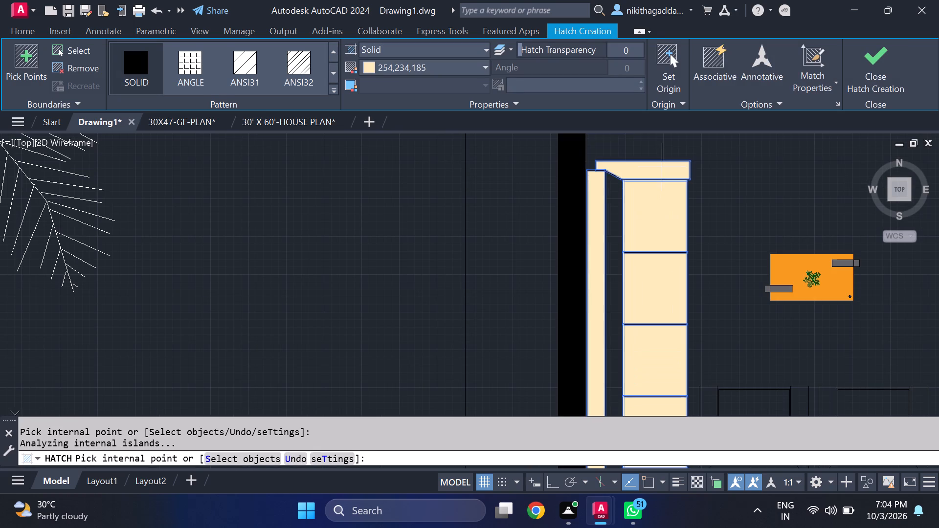
Add the seat, both arms and backrest of the armchair next to the sofa to the same 254,234,185 solid hatch.
{"action": "scroll", "coordinate": [684, 192], "scroll_direction": "down", "scroll_amount": 3}
{"action": "left_click", "coordinate": [714, 287]}
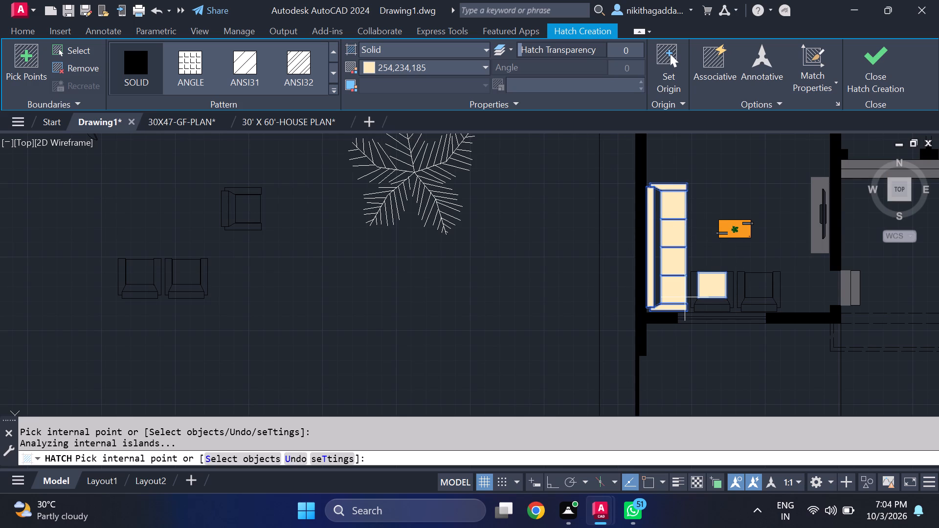
{"action": "left_click", "coordinate": [692, 289]}
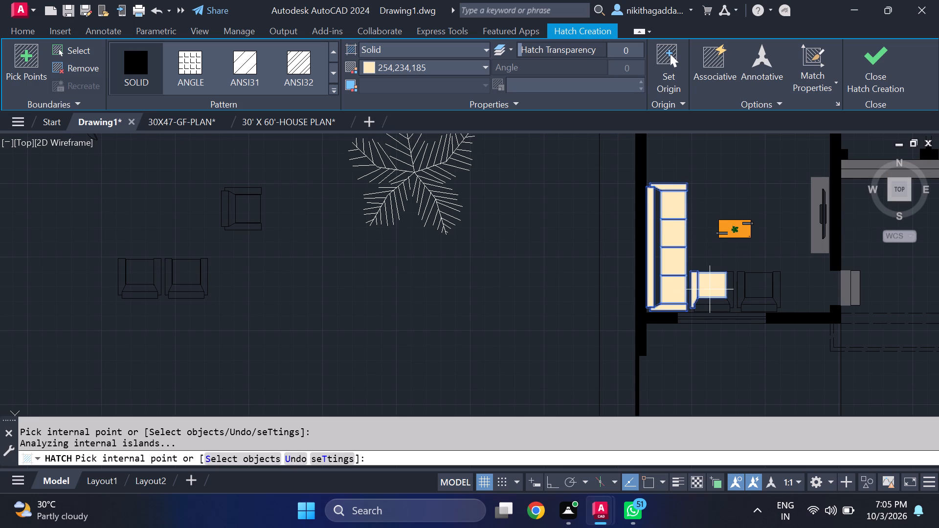
{"action": "left_click", "coordinate": [734, 288]}
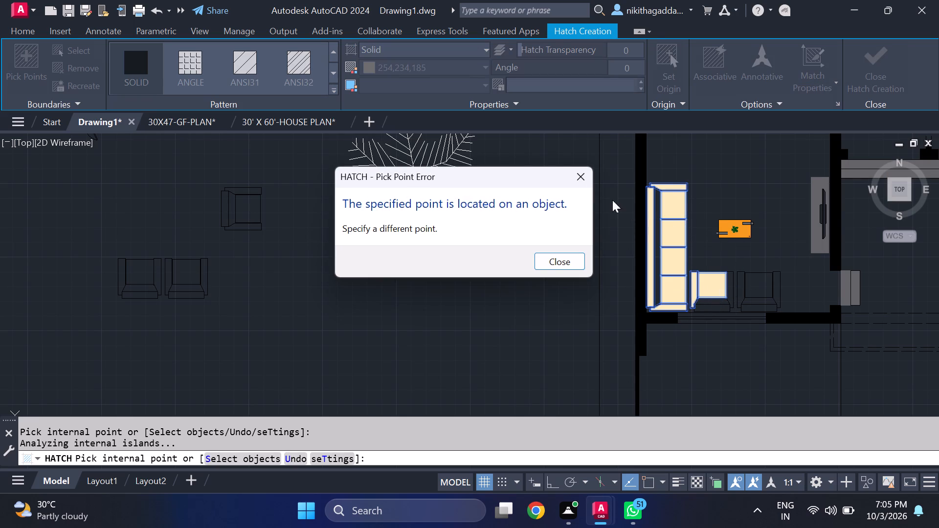
{"action": "left_click", "coordinate": [589, 184]}
{"action": "scroll", "coordinate": [738, 276], "scroll_direction": "up", "scroll_amount": 2}
{"action": "left_click", "coordinate": [717, 306]}
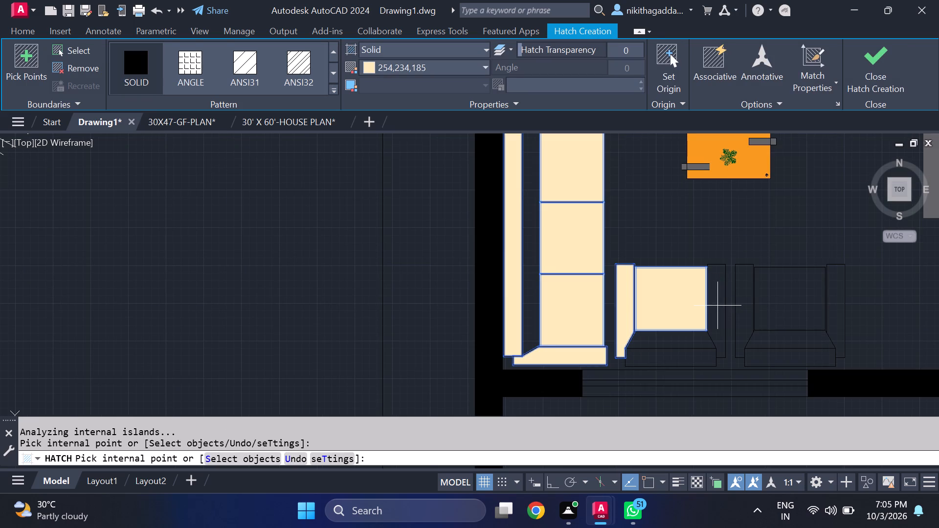
{"action": "left_click", "coordinate": [663, 338]}
{"action": "left_click", "coordinate": [694, 362]}
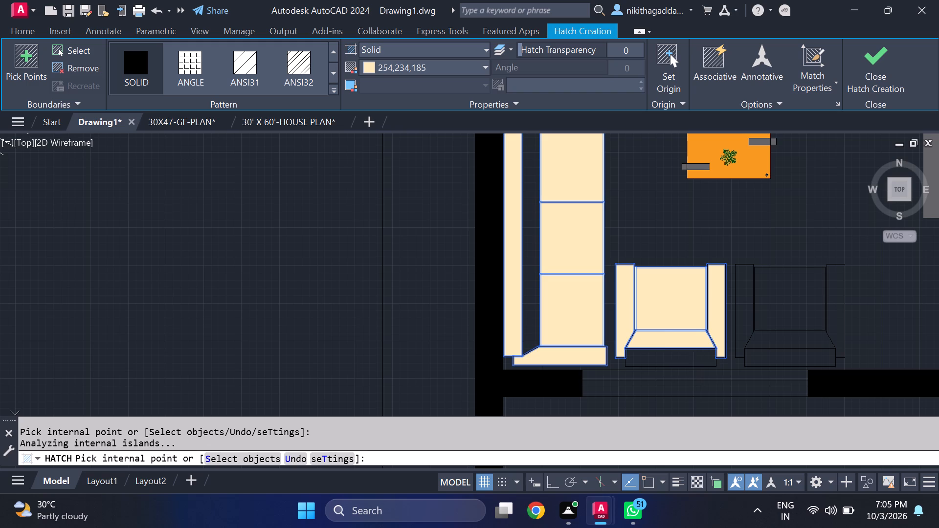
Add both backrest parts of the second armchair, farther from the sofa, to the same solid hatch.
{"action": "left_click", "coordinate": [782, 360]}
{"action": "left_click", "coordinate": [787, 348]}
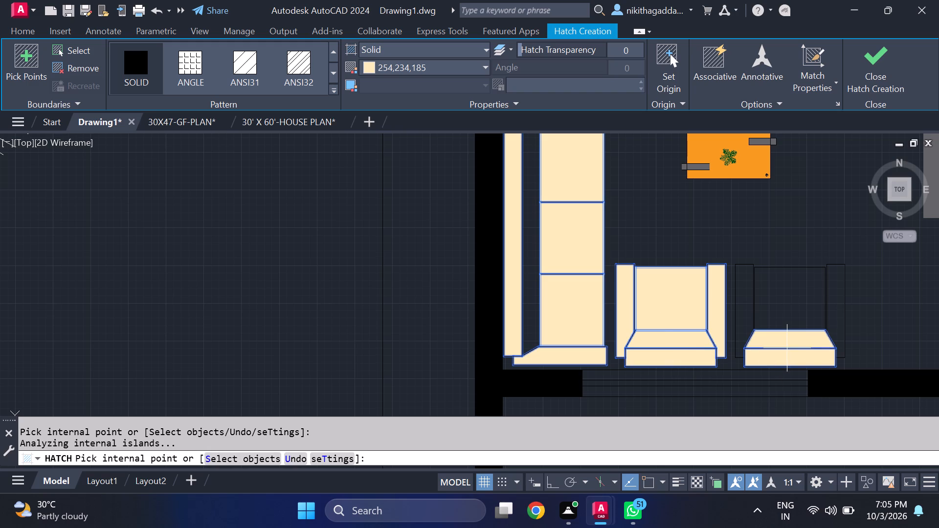
Try to add the second armchair's arm and seat to the same solid hatch, and finish the hatch.
{"action": "left_click", "coordinate": [731, 309]}
{"action": "left_click", "coordinate": [747, 302]}
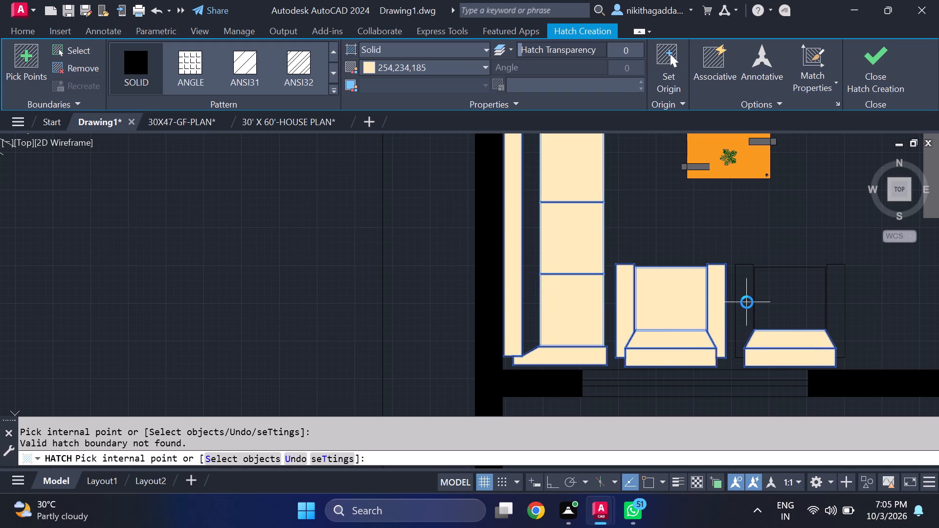
{"action": "left_click", "coordinate": [747, 302]}
{"action": "left_click", "coordinate": [782, 296]}
{"action": "left_click", "coordinate": [884, 60]}
{"action": "scroll", "coordinate": [669, 282], "scroll_direction": "down", "scroll_amount": 2}
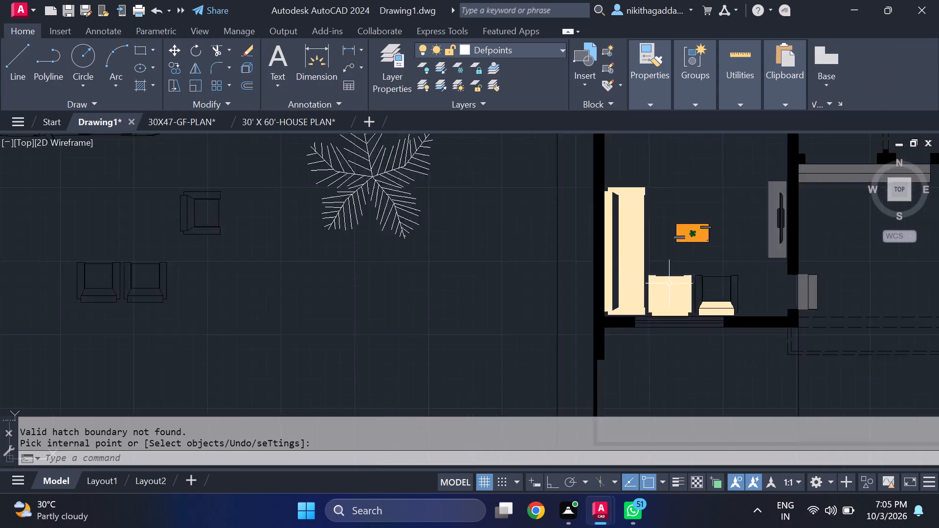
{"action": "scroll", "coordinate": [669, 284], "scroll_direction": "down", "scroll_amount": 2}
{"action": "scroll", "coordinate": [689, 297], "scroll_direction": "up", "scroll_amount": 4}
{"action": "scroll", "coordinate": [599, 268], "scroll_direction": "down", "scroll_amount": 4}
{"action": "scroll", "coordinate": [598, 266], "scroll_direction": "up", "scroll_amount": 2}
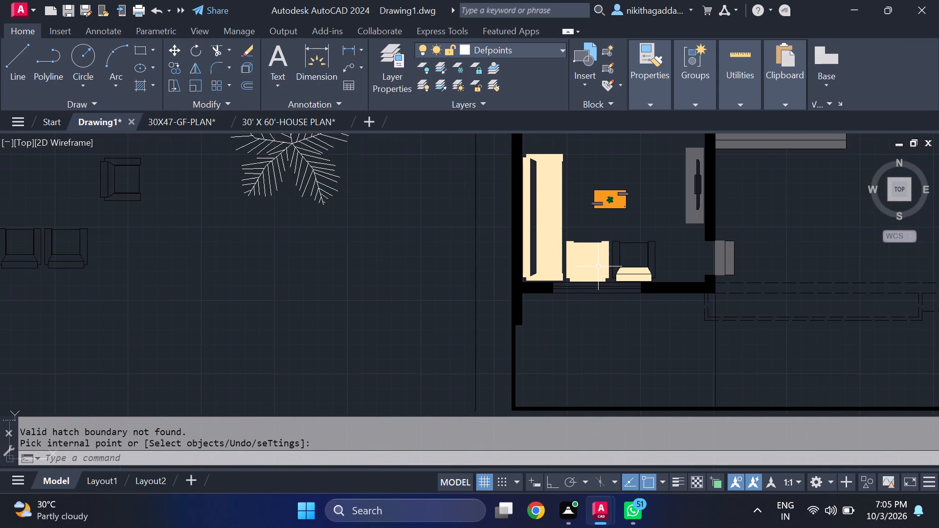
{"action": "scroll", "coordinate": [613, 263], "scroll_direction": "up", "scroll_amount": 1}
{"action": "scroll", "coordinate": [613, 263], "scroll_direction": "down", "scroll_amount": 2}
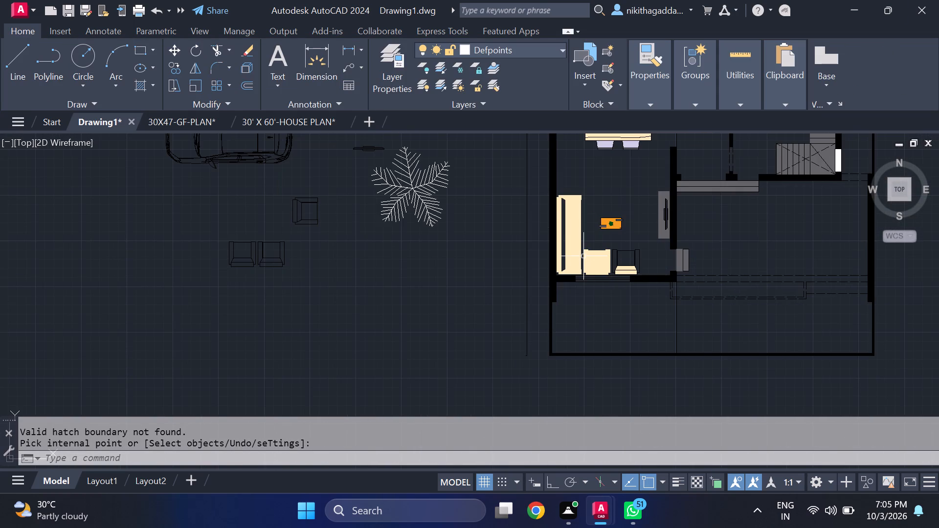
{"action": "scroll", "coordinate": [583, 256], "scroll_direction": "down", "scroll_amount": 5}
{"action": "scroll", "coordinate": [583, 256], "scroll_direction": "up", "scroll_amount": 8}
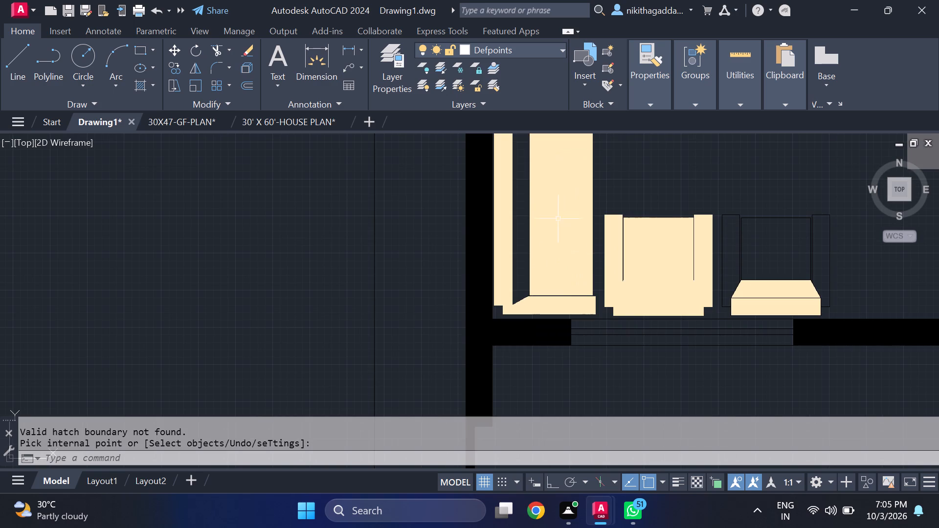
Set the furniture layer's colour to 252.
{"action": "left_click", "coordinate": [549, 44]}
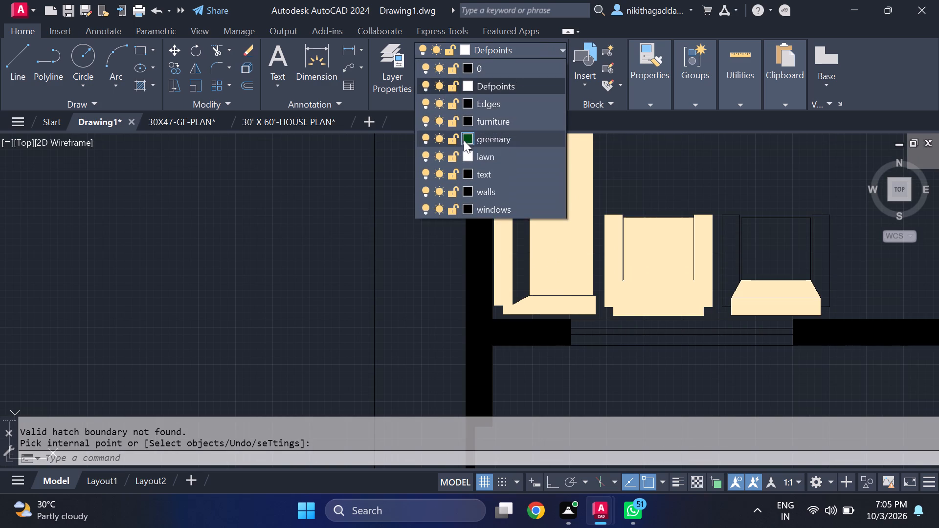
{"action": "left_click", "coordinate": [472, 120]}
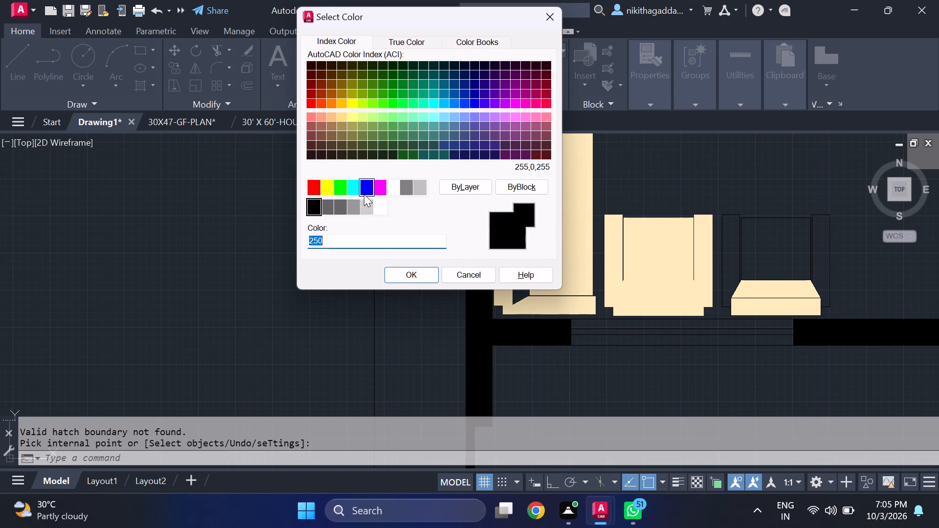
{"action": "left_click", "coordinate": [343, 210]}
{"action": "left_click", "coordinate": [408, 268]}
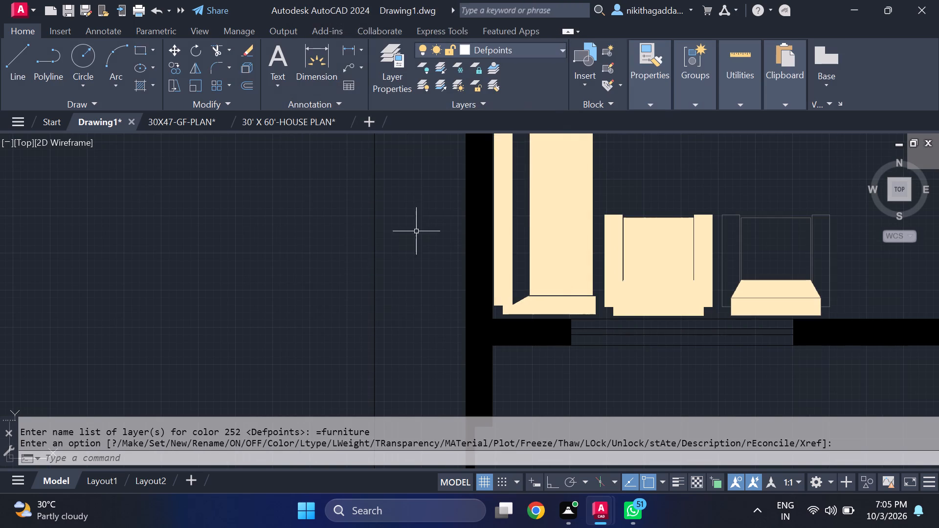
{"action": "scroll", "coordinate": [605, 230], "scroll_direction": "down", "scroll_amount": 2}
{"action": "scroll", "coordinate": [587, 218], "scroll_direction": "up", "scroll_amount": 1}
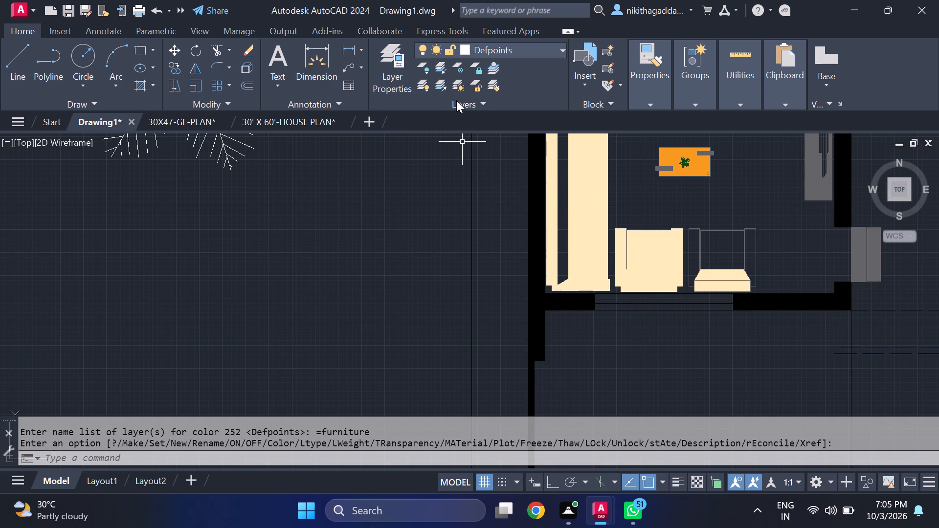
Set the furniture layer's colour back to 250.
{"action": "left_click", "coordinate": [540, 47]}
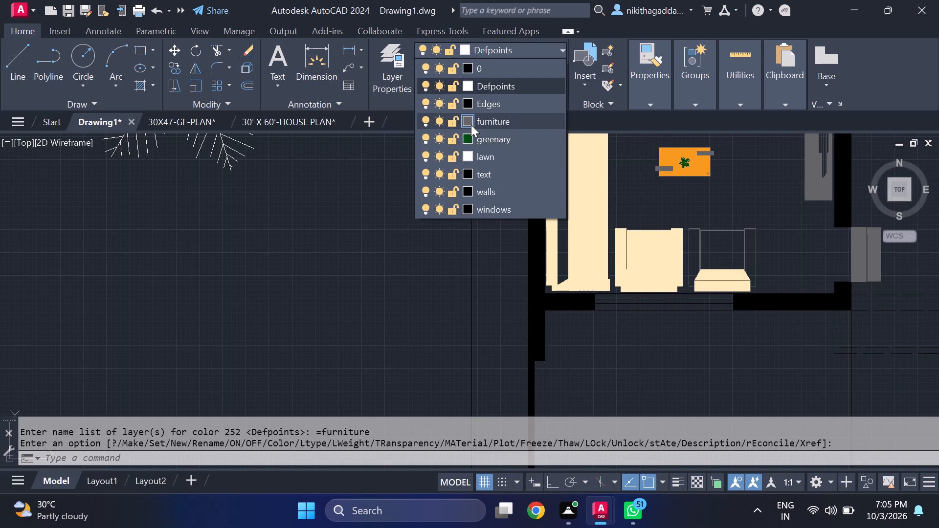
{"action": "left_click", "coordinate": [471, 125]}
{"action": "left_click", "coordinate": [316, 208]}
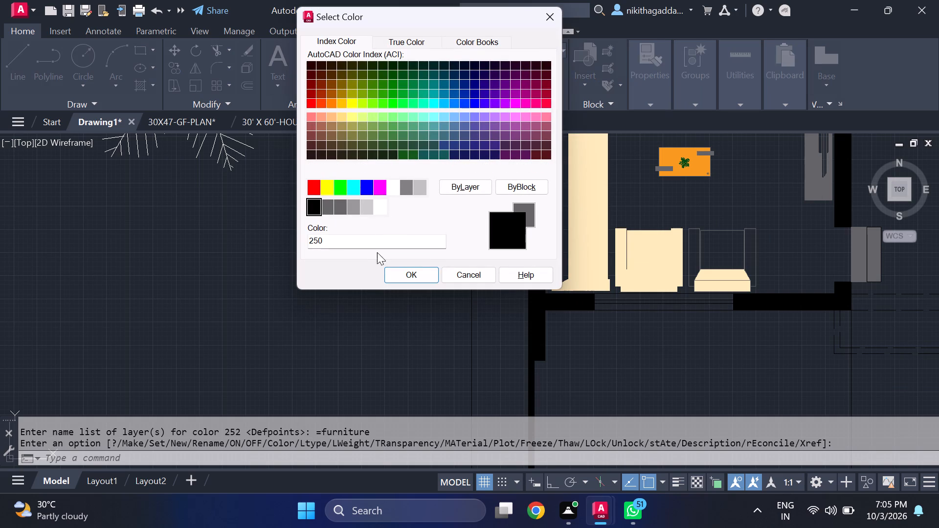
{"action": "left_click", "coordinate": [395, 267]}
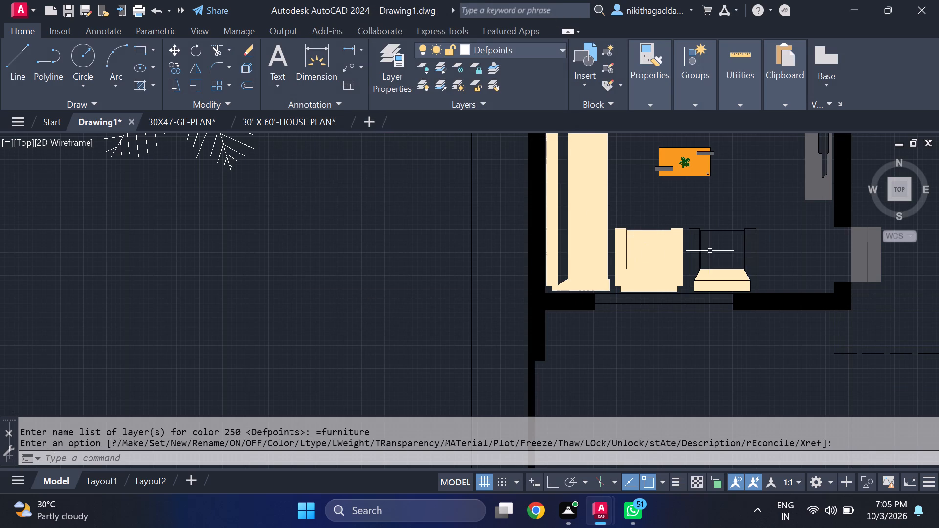
Delete the solid hatch covering the front living room sofa and both armchairs.
{"action": "scroll", "coordinate": [679, 252], "scroll_direction": "down", "scroll_amount": 2}
{"action": "scroll", "coordinate": [636, 245], "scroll_direction": "up", "scroll_amount": 1}
{"action": "left_click", "coordinate": [646, 233]}
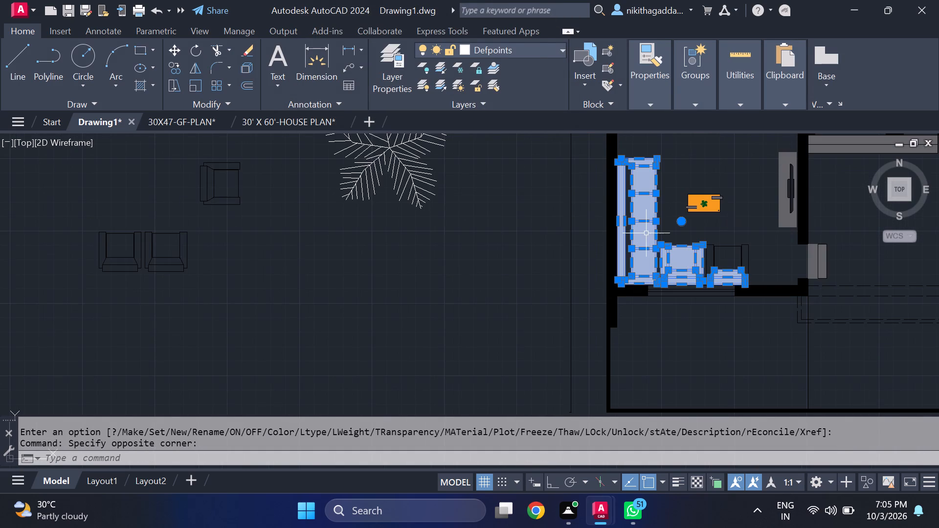
{"action": "key", "text": "Delete"}
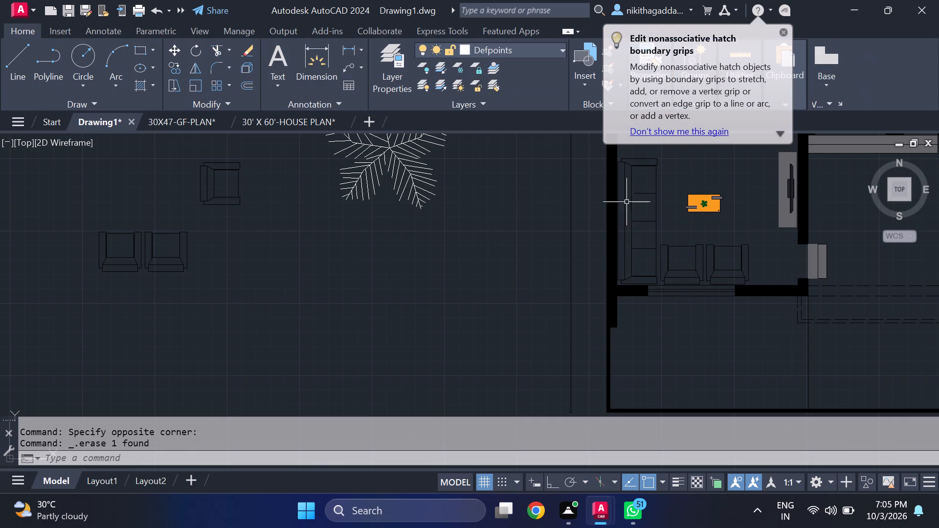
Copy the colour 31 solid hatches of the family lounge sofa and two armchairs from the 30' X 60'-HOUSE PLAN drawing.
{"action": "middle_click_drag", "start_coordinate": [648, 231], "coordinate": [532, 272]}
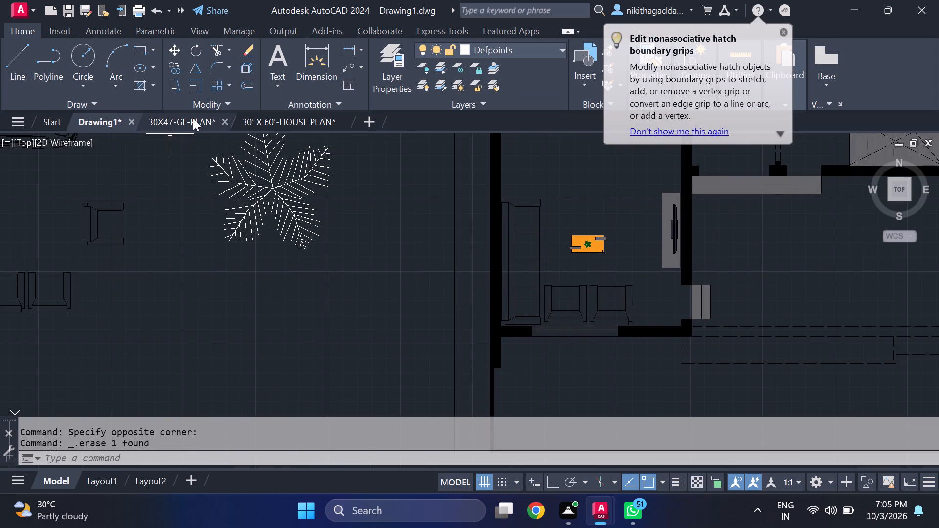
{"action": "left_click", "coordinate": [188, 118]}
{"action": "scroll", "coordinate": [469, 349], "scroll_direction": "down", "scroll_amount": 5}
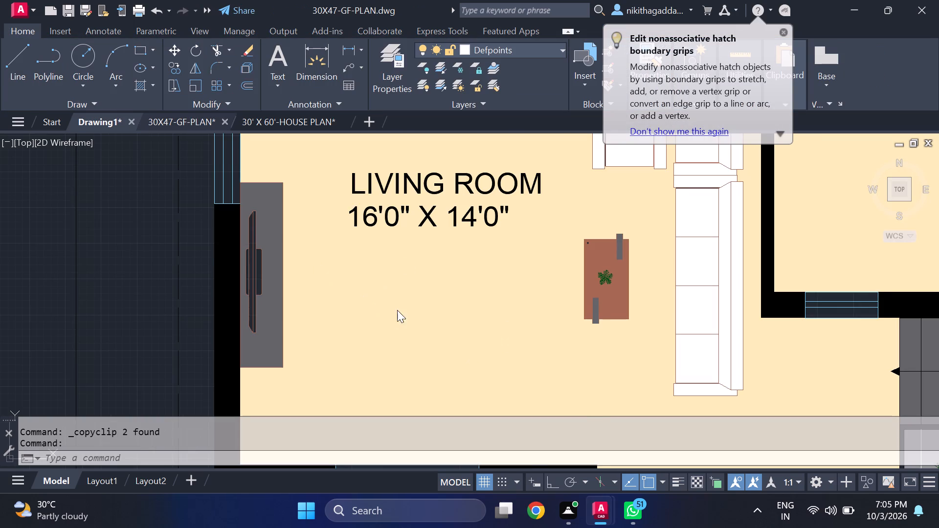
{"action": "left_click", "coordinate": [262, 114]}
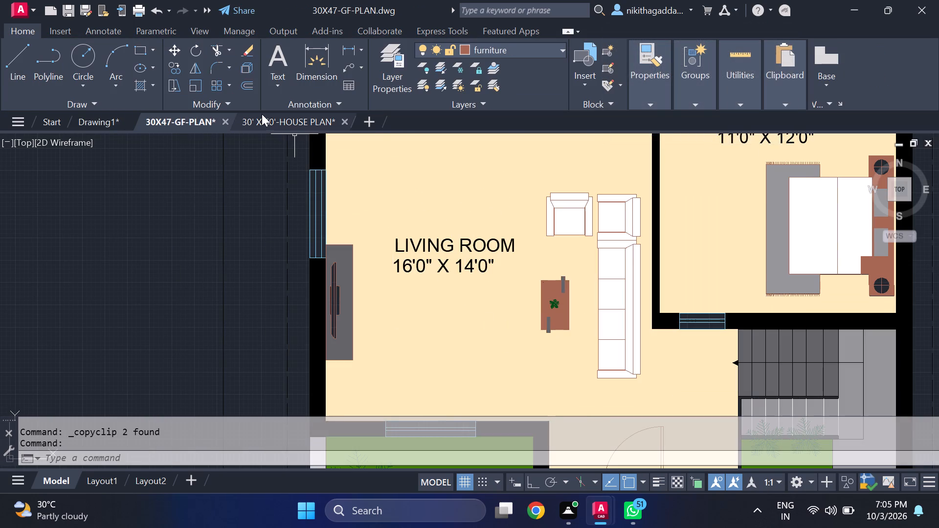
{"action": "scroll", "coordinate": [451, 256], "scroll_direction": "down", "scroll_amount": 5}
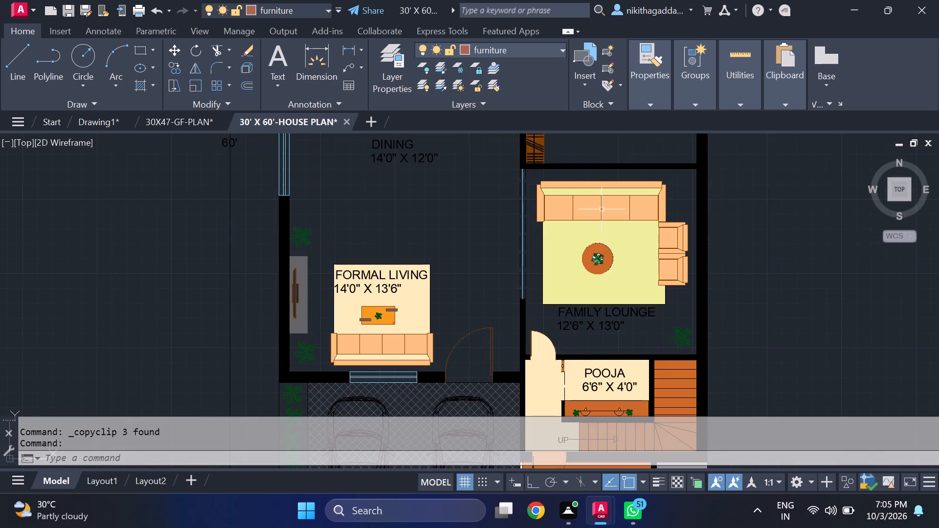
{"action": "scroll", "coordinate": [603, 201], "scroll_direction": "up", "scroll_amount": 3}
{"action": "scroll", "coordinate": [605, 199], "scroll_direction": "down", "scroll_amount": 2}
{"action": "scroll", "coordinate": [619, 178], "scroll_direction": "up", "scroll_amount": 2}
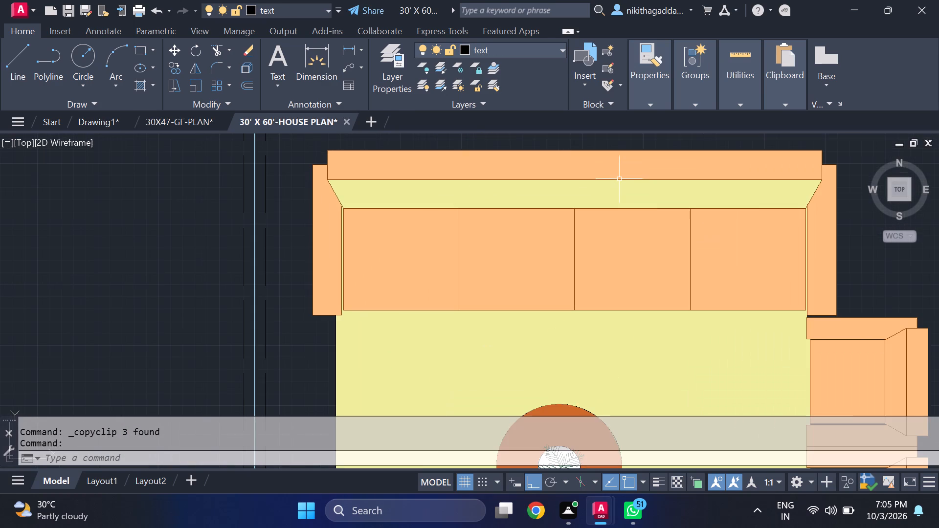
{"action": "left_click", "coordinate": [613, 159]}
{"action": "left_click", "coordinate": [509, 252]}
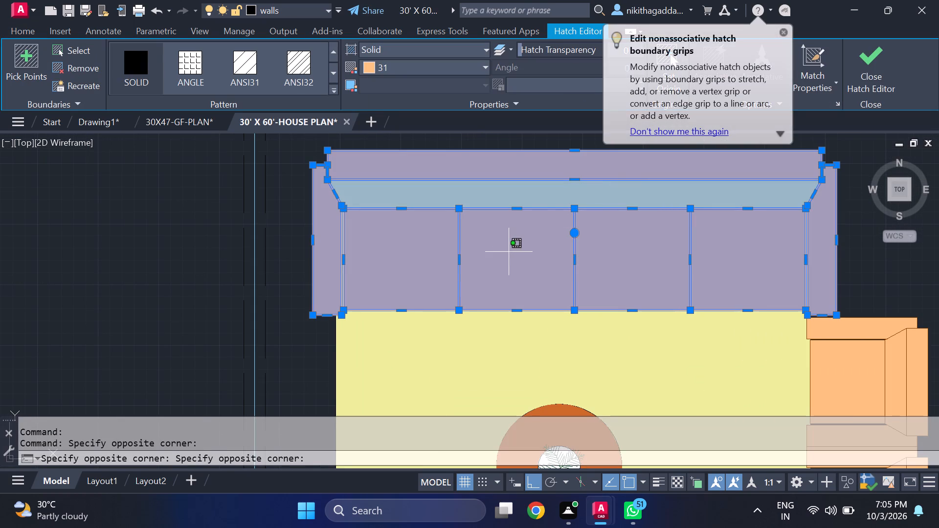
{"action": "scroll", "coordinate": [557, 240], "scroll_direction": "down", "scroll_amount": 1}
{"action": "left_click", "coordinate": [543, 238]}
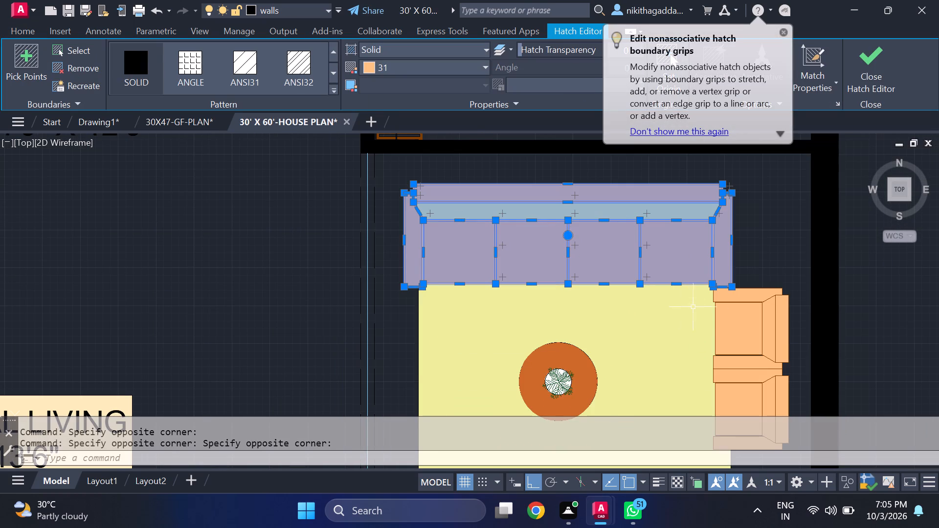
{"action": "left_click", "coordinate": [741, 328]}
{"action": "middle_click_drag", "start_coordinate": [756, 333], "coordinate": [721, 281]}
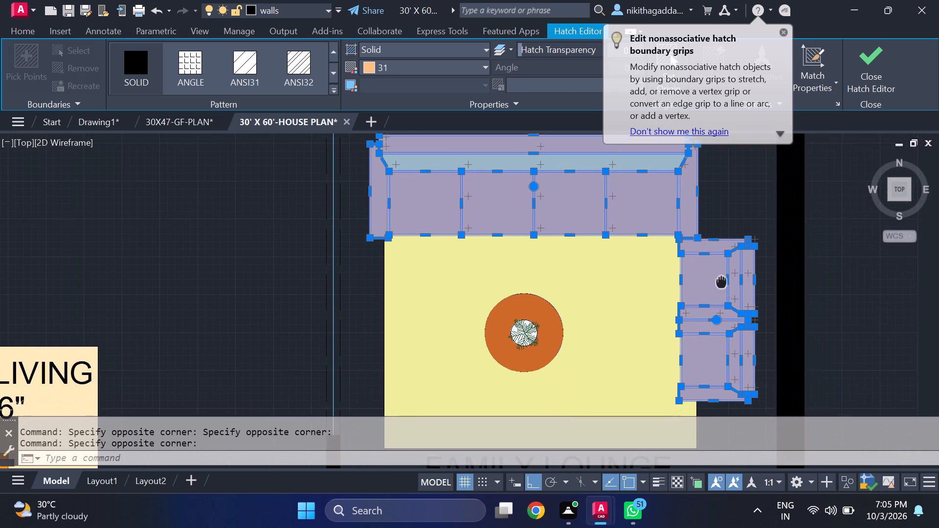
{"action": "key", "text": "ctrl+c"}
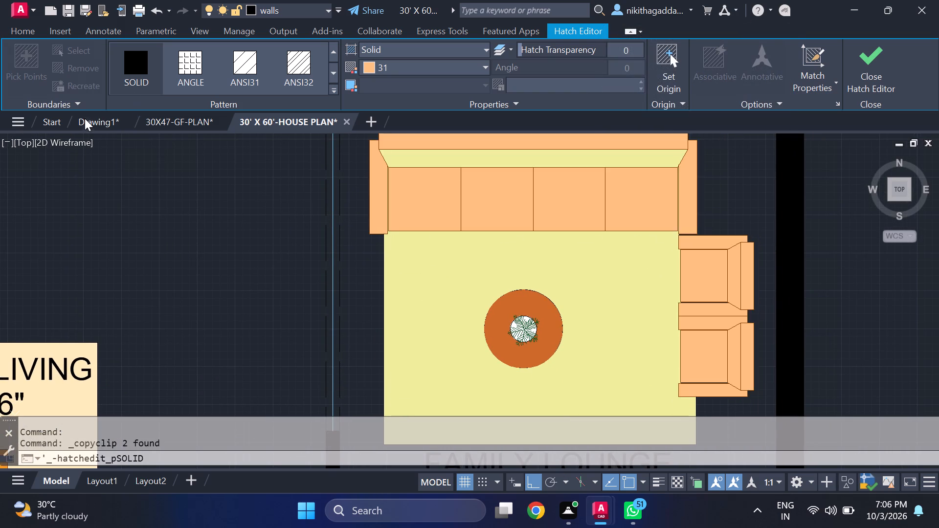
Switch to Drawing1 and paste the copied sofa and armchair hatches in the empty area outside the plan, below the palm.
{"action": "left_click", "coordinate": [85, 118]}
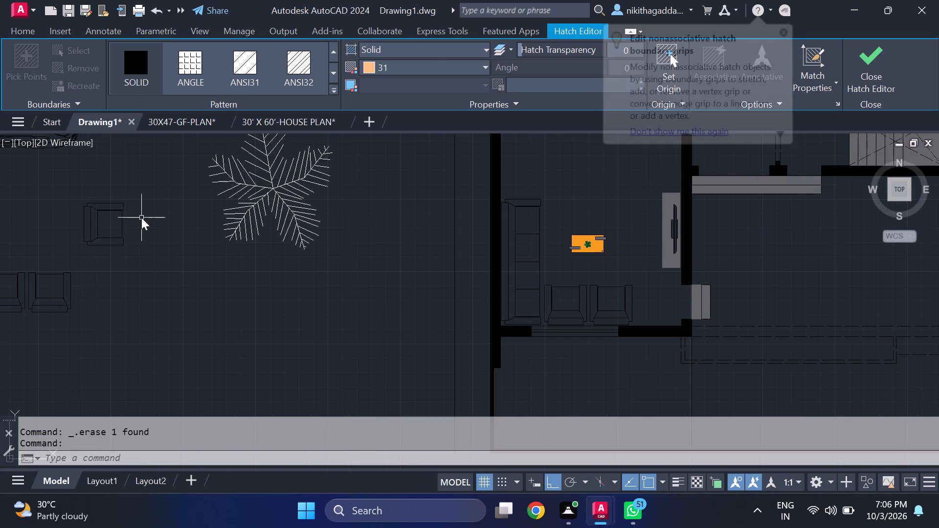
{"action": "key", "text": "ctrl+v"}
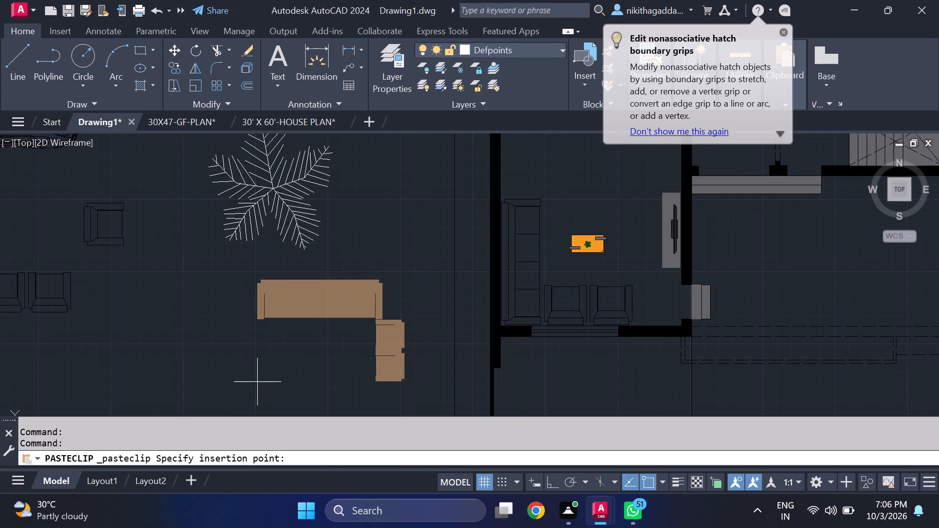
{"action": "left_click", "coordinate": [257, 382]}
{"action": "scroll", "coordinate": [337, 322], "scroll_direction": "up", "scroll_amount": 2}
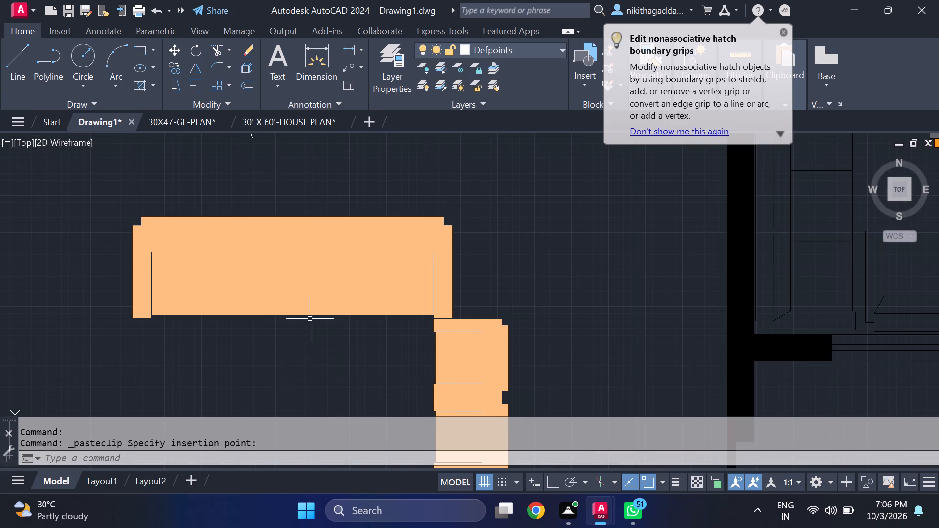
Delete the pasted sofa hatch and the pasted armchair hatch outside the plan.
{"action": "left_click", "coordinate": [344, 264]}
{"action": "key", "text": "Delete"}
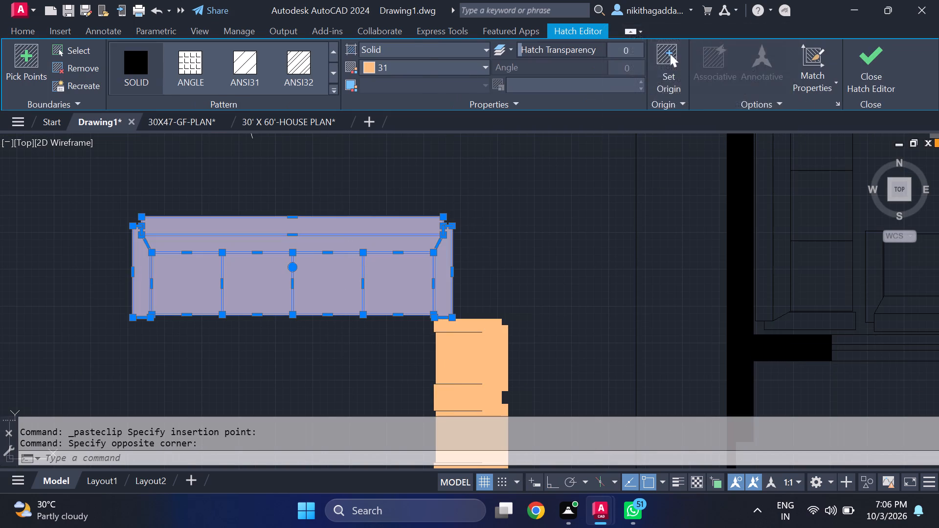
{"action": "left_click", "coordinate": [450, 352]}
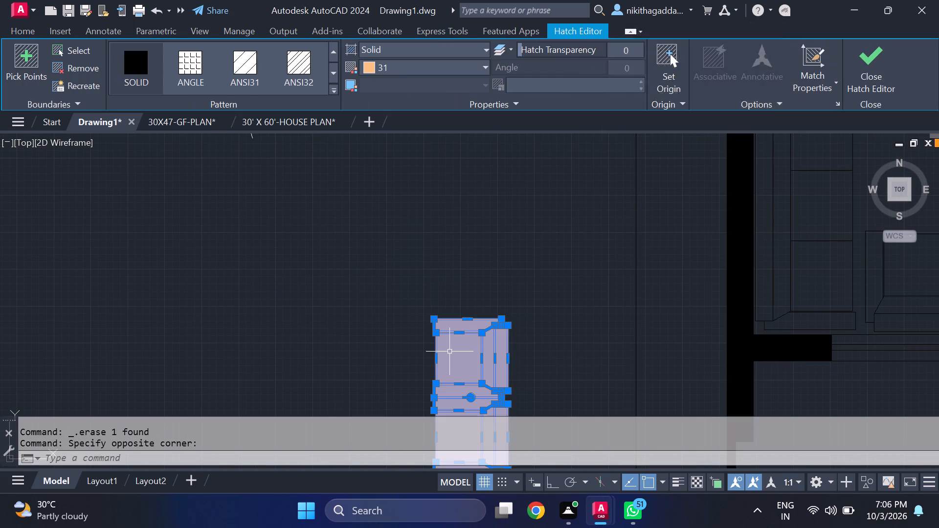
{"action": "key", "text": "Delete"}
Move the front living room sofa slightly from its lower corner, keeping it beside the wall and the first armchair.
{"action": "scroll", "coordinate": [512, 262], "scroll_direction": "down", "scroll_amount": 2}
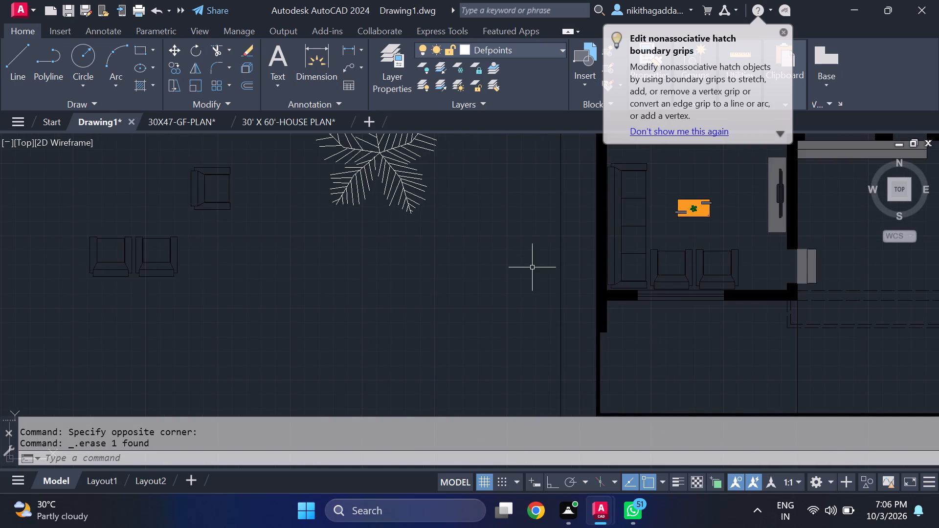
{"action": "scroll", "coordinate": [664, 234], "scroll_direction": "up", "scroll_amount": 2}
{"action": "left_click", "coordinate": [628, 227]}
{"action": "left_click", "coordinate": [574, 264]}
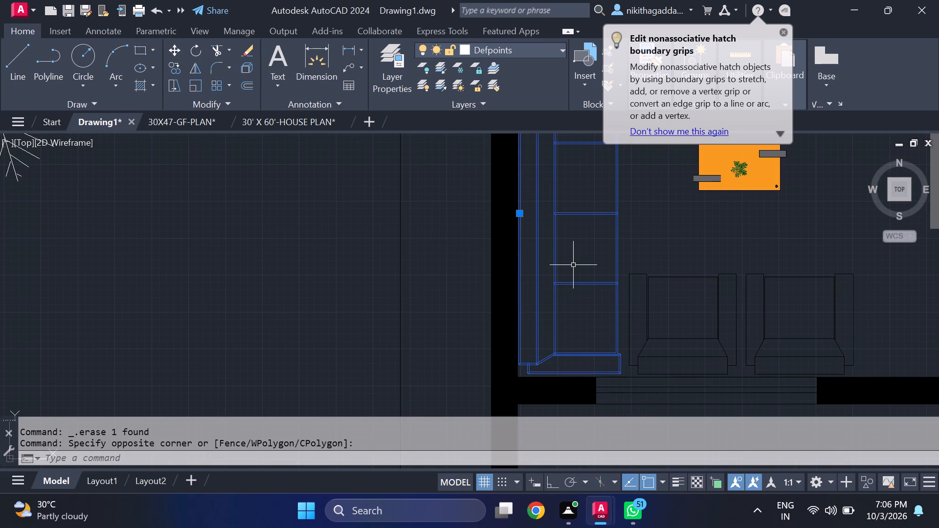
{"action": "key", "text": "m"}
{"action": "key", "text": "Return"}
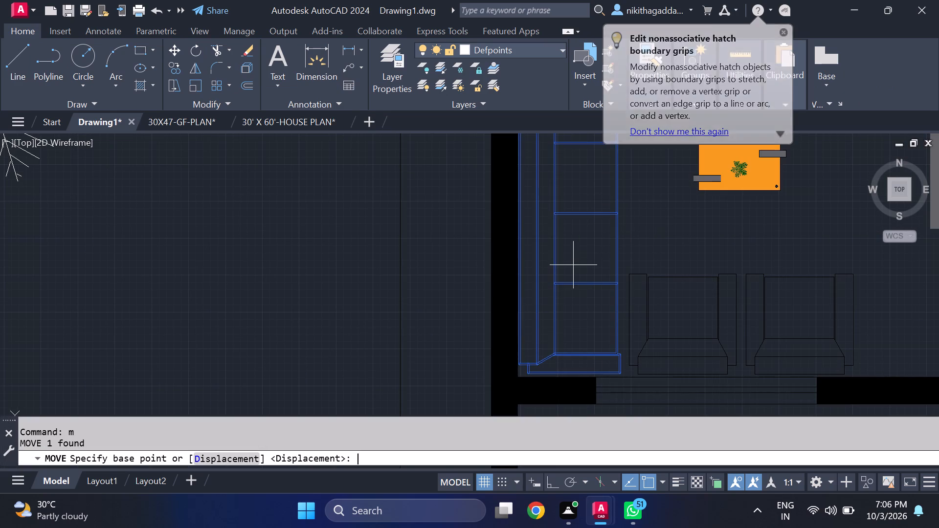
{"action": "left_click", "coordinate": [618, 372]}
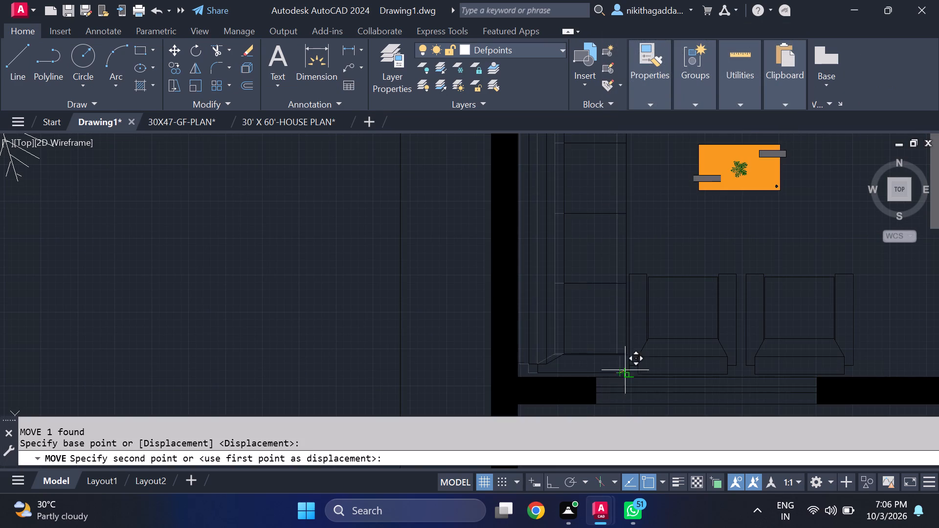
{"action": "scroll", "coordinate": [620, 365], "scroll_direction": "up", "scroll_amount": 2}
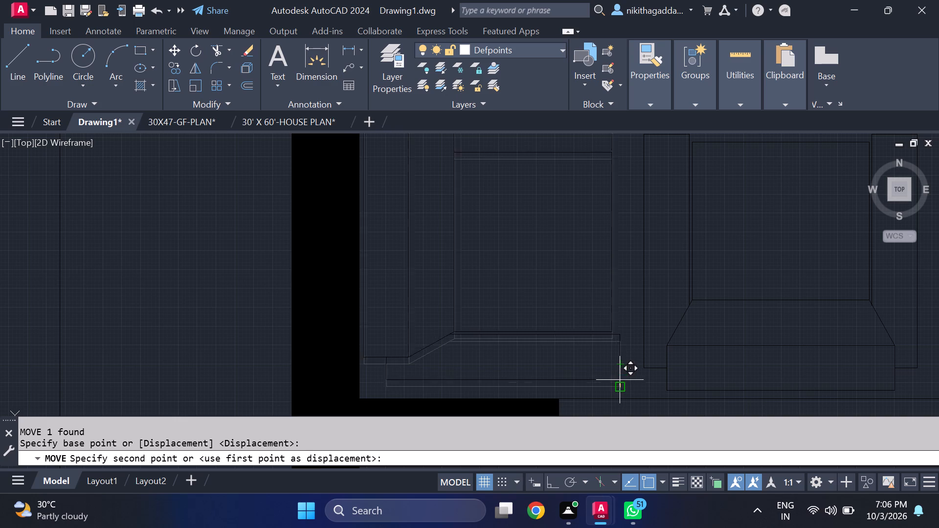
{"action": "left_click", "coordinate": [626, 382]}
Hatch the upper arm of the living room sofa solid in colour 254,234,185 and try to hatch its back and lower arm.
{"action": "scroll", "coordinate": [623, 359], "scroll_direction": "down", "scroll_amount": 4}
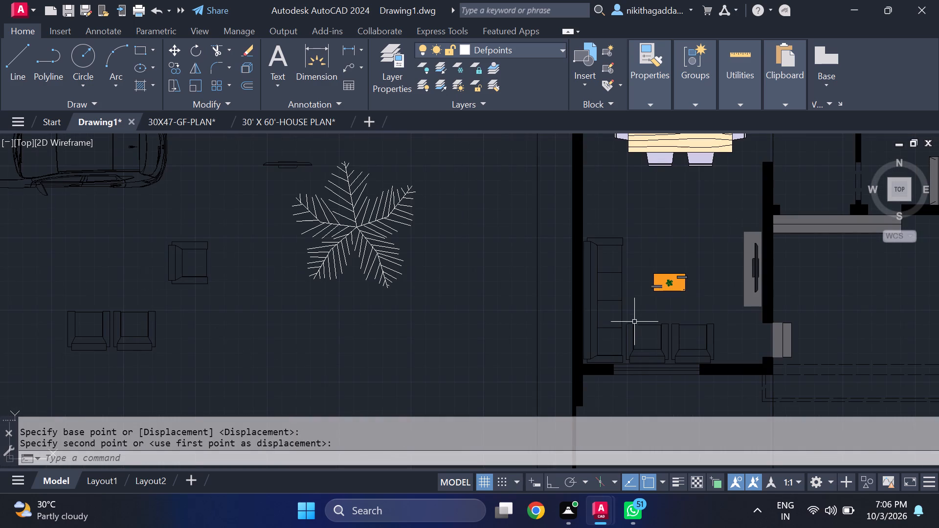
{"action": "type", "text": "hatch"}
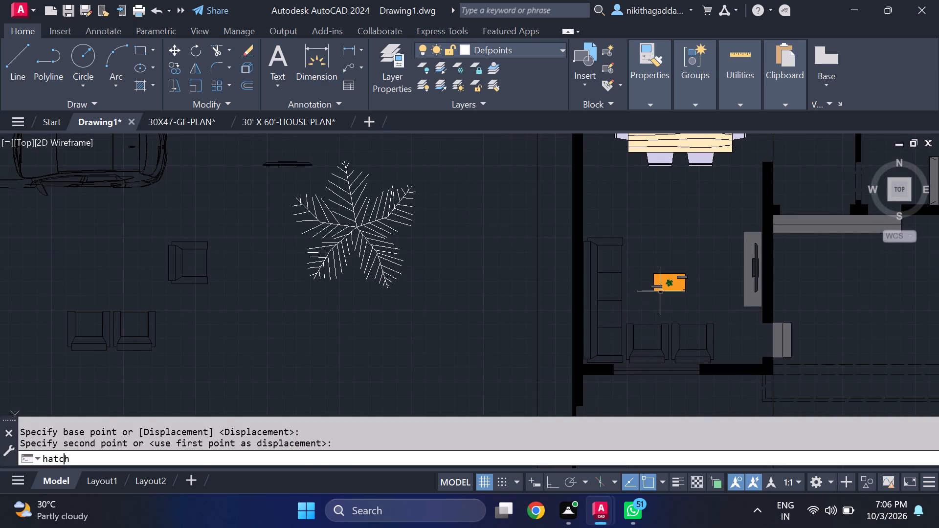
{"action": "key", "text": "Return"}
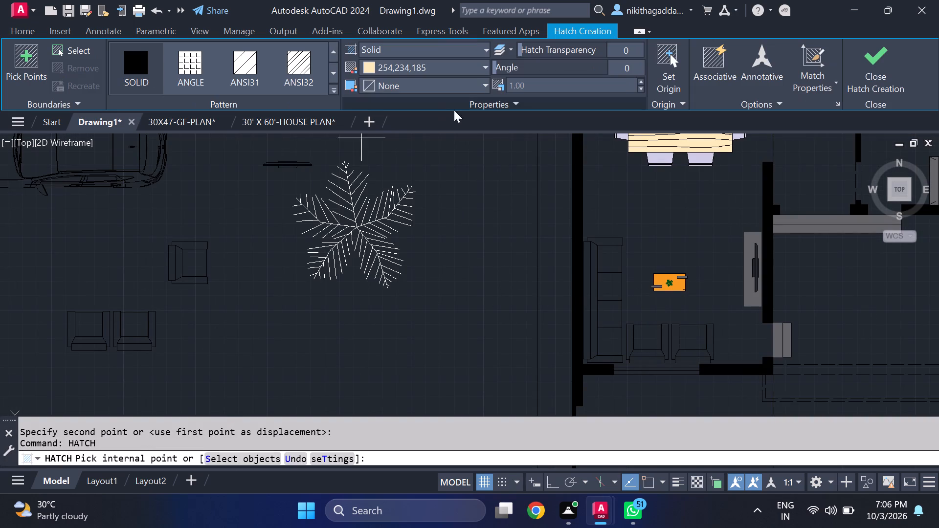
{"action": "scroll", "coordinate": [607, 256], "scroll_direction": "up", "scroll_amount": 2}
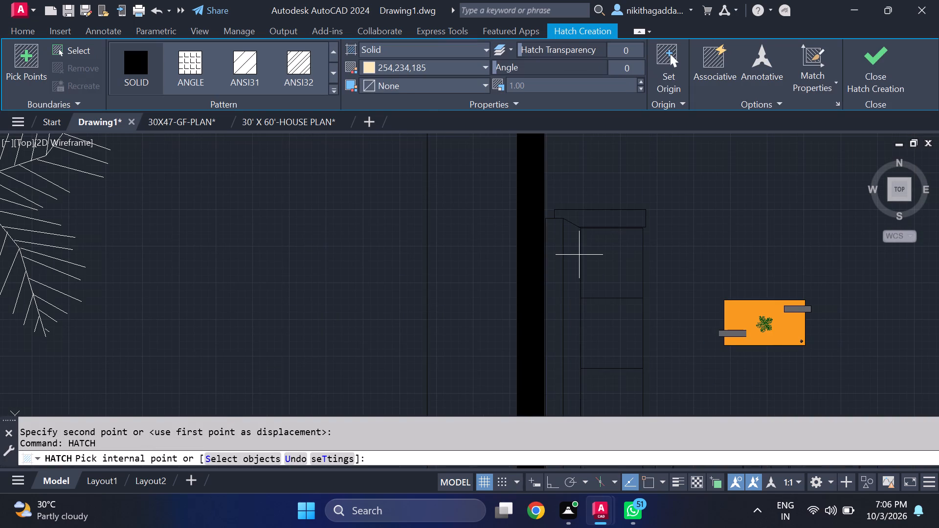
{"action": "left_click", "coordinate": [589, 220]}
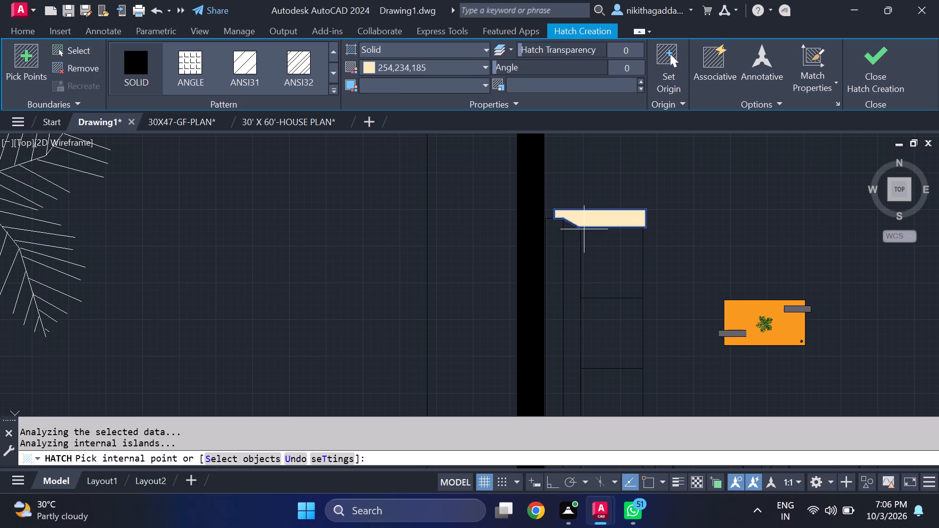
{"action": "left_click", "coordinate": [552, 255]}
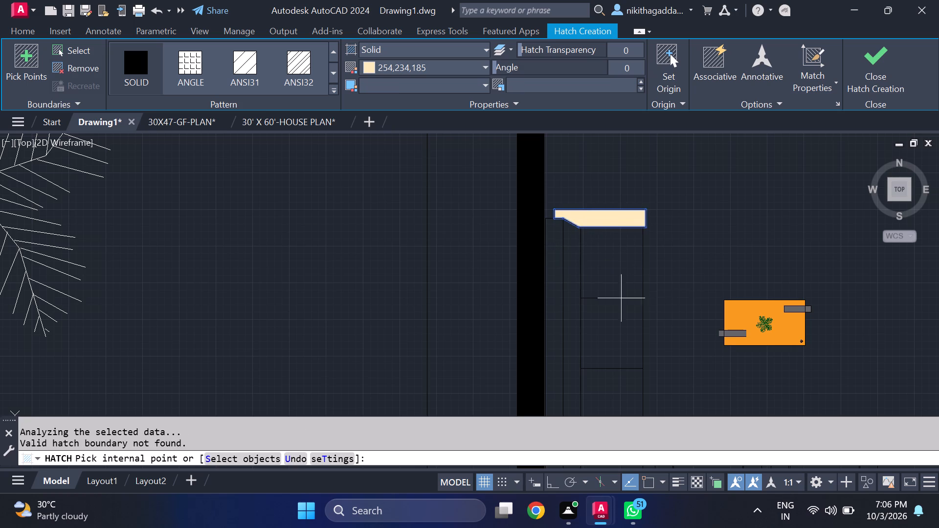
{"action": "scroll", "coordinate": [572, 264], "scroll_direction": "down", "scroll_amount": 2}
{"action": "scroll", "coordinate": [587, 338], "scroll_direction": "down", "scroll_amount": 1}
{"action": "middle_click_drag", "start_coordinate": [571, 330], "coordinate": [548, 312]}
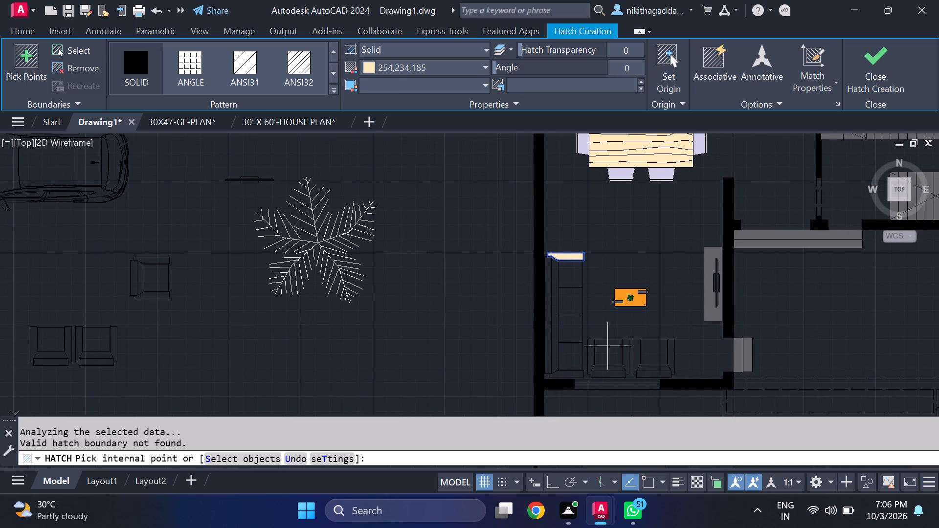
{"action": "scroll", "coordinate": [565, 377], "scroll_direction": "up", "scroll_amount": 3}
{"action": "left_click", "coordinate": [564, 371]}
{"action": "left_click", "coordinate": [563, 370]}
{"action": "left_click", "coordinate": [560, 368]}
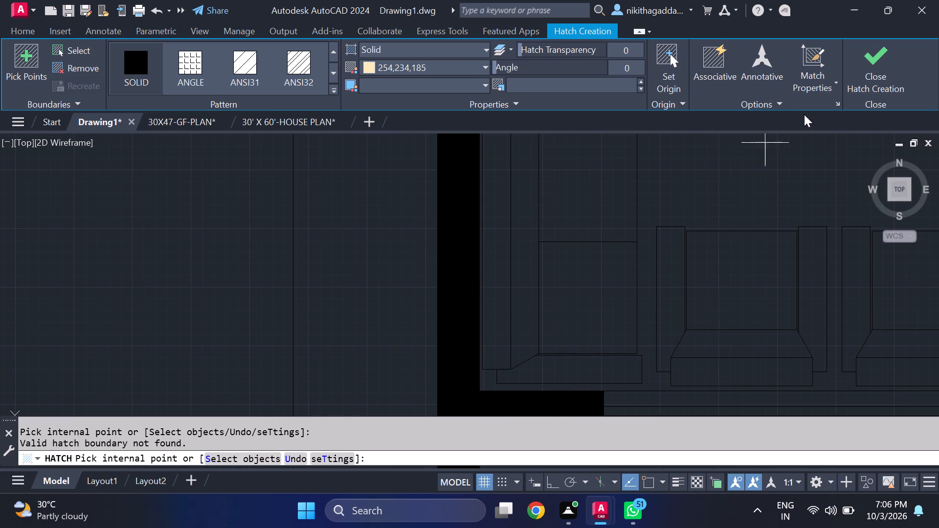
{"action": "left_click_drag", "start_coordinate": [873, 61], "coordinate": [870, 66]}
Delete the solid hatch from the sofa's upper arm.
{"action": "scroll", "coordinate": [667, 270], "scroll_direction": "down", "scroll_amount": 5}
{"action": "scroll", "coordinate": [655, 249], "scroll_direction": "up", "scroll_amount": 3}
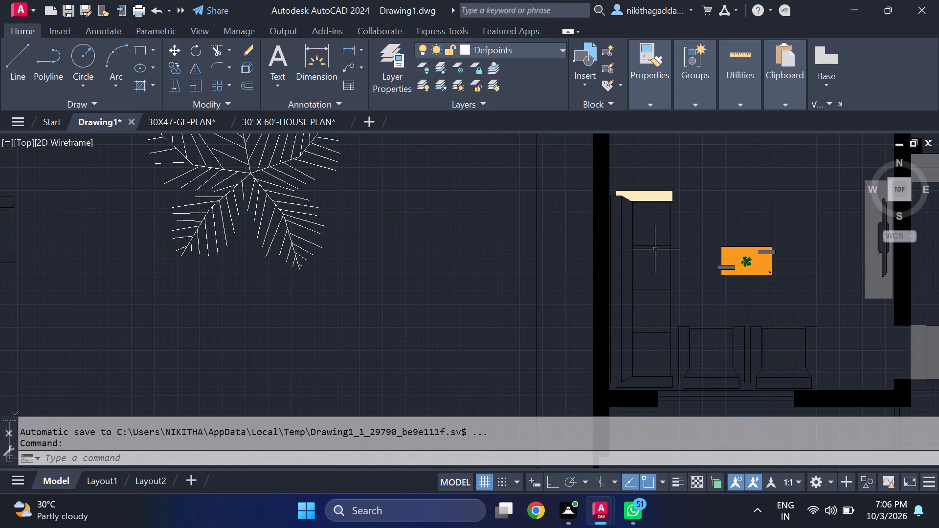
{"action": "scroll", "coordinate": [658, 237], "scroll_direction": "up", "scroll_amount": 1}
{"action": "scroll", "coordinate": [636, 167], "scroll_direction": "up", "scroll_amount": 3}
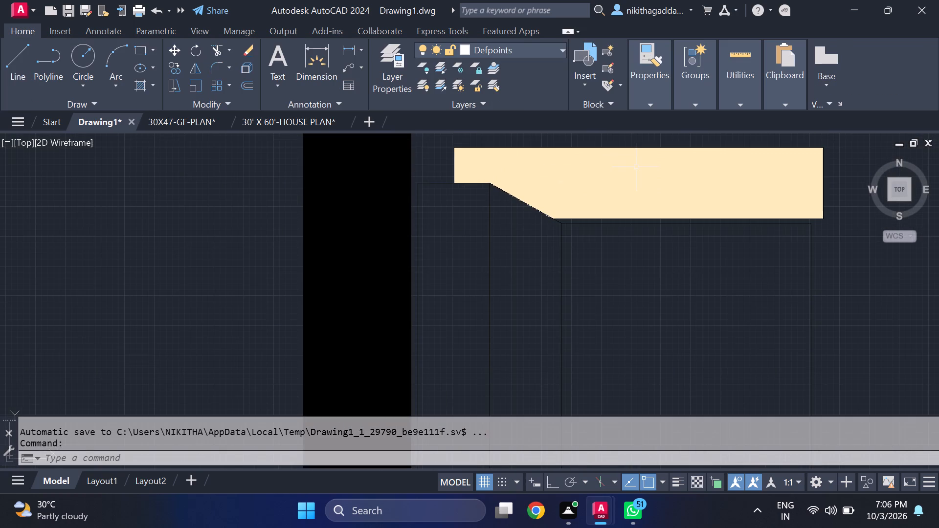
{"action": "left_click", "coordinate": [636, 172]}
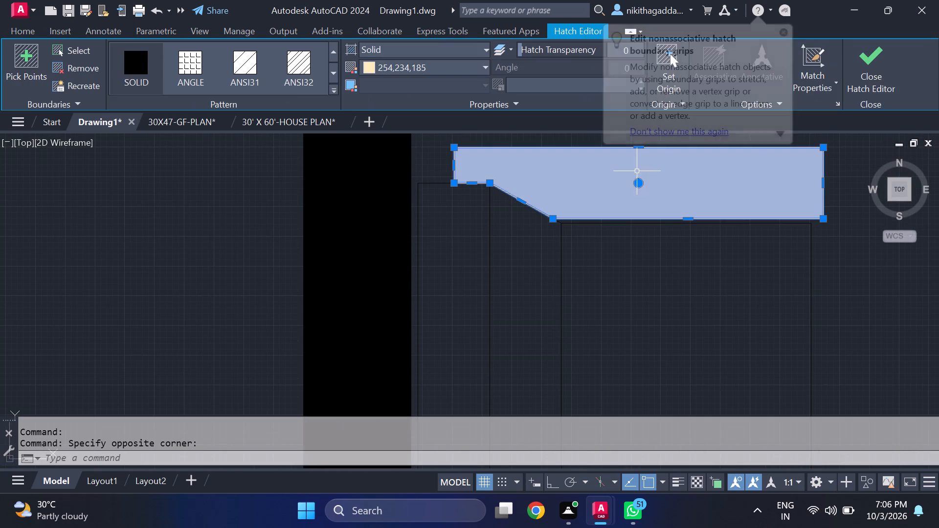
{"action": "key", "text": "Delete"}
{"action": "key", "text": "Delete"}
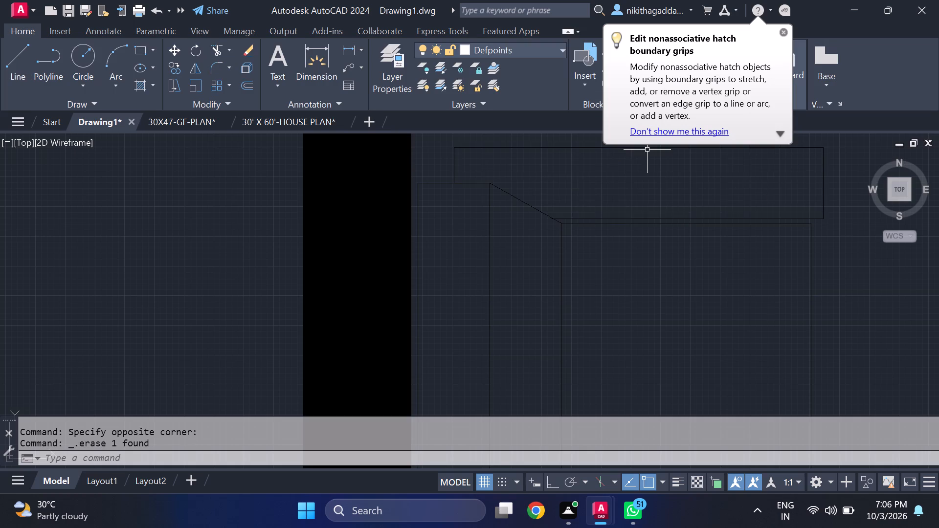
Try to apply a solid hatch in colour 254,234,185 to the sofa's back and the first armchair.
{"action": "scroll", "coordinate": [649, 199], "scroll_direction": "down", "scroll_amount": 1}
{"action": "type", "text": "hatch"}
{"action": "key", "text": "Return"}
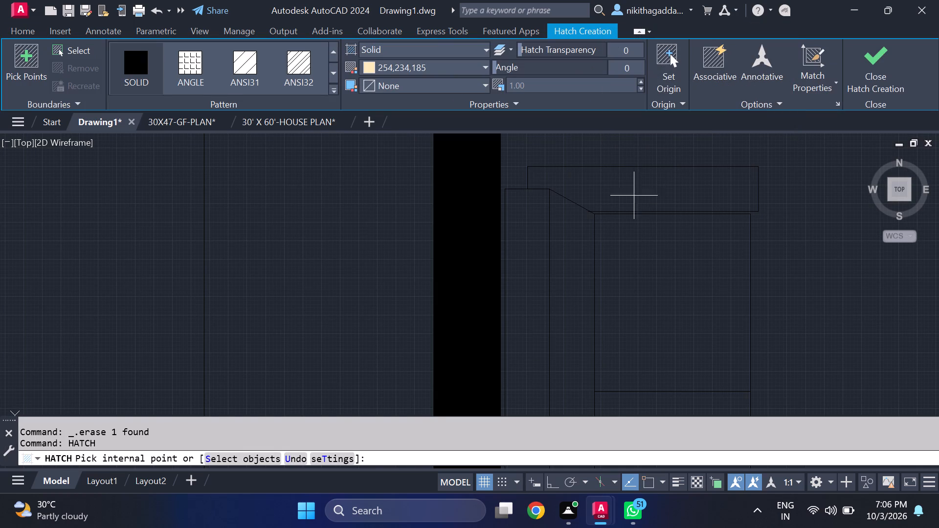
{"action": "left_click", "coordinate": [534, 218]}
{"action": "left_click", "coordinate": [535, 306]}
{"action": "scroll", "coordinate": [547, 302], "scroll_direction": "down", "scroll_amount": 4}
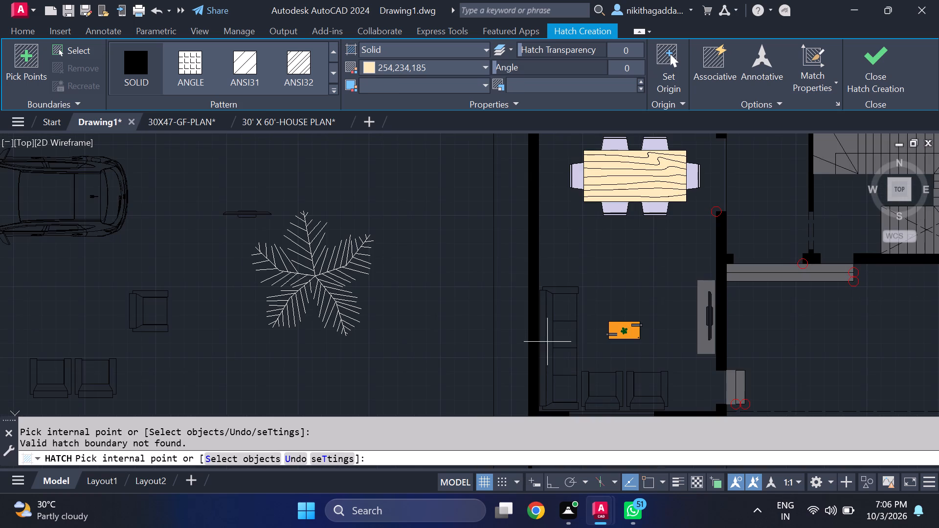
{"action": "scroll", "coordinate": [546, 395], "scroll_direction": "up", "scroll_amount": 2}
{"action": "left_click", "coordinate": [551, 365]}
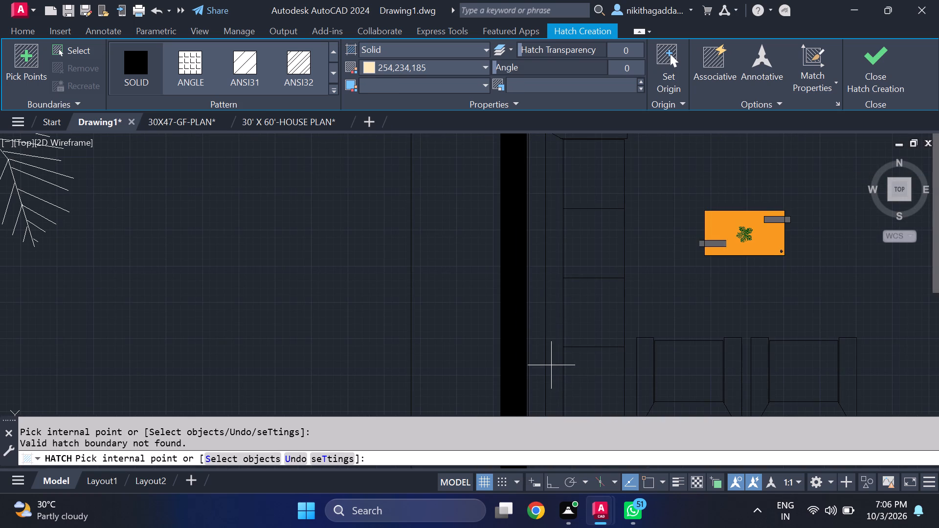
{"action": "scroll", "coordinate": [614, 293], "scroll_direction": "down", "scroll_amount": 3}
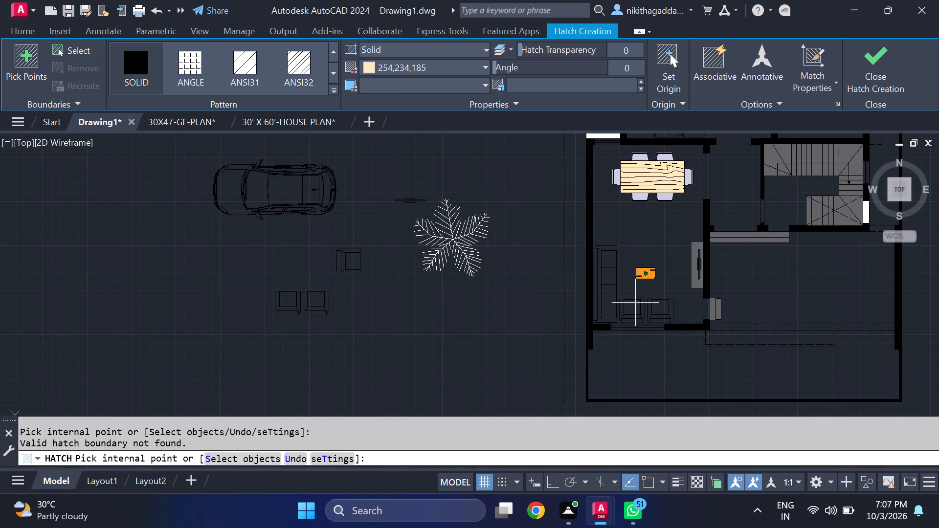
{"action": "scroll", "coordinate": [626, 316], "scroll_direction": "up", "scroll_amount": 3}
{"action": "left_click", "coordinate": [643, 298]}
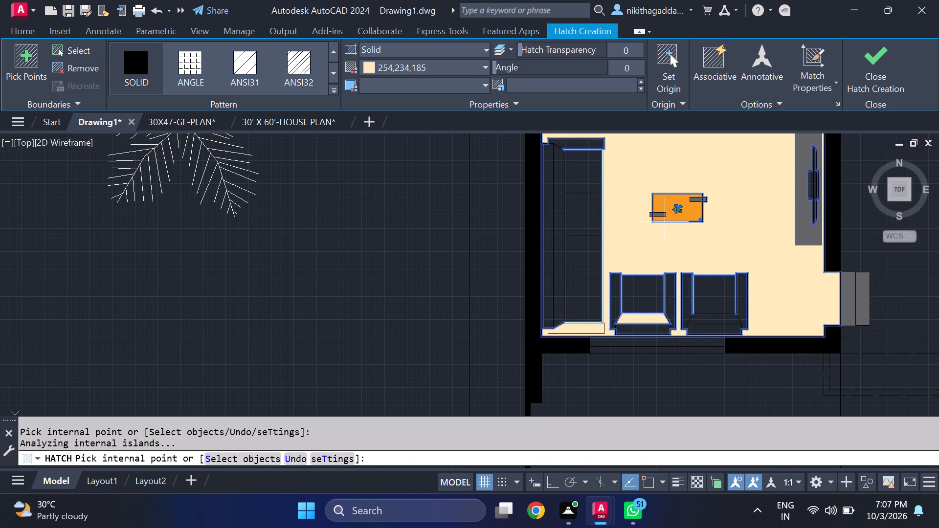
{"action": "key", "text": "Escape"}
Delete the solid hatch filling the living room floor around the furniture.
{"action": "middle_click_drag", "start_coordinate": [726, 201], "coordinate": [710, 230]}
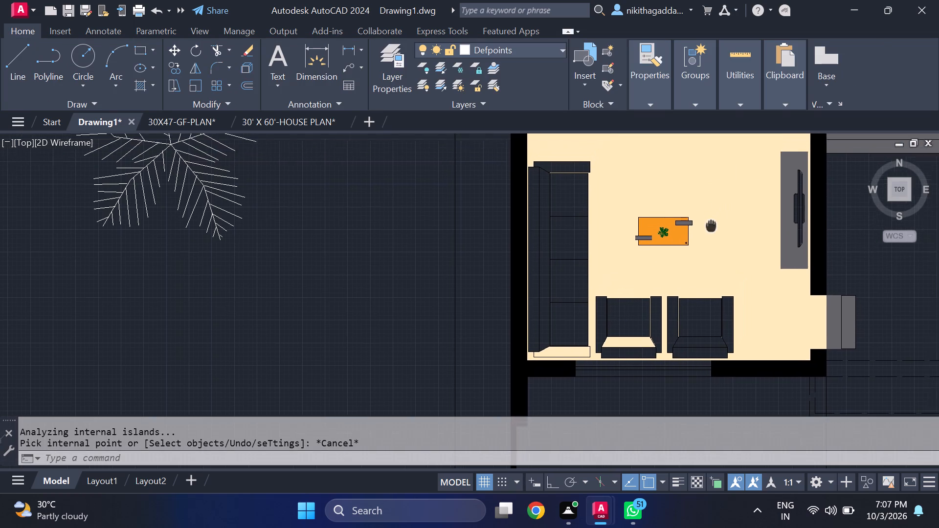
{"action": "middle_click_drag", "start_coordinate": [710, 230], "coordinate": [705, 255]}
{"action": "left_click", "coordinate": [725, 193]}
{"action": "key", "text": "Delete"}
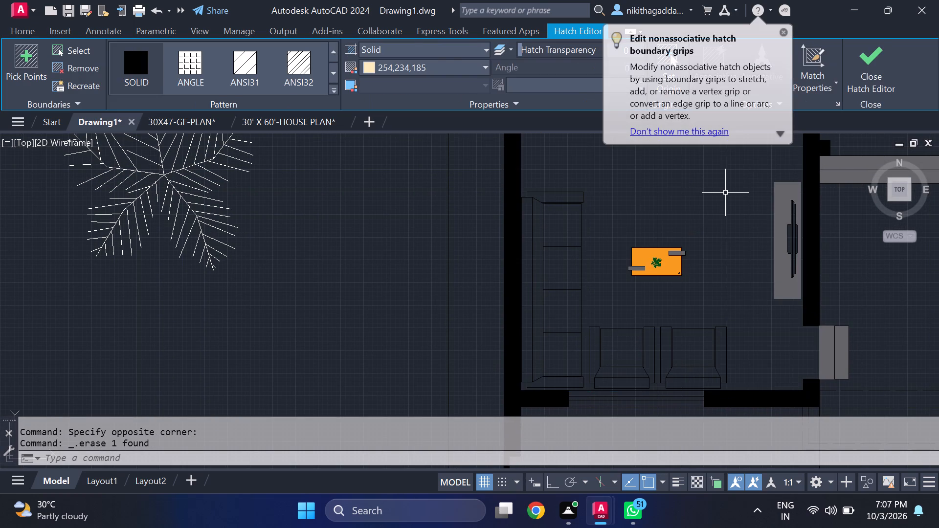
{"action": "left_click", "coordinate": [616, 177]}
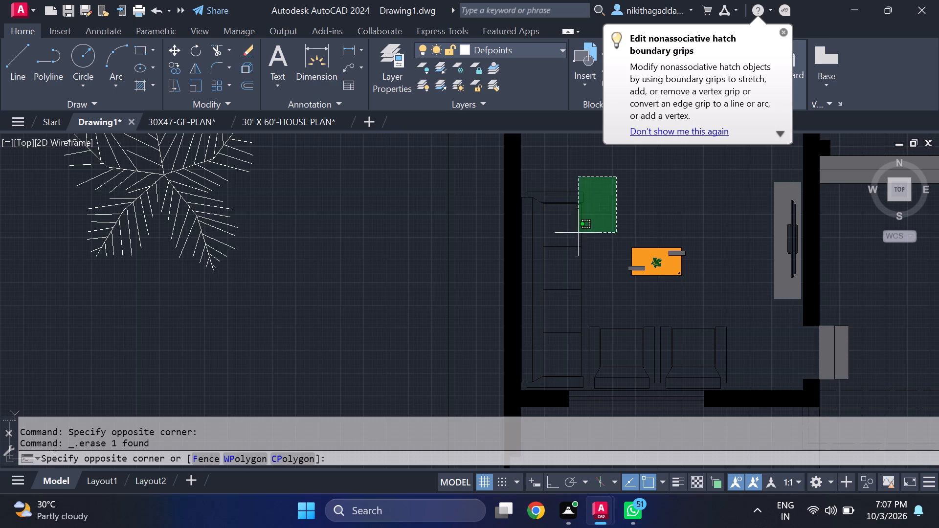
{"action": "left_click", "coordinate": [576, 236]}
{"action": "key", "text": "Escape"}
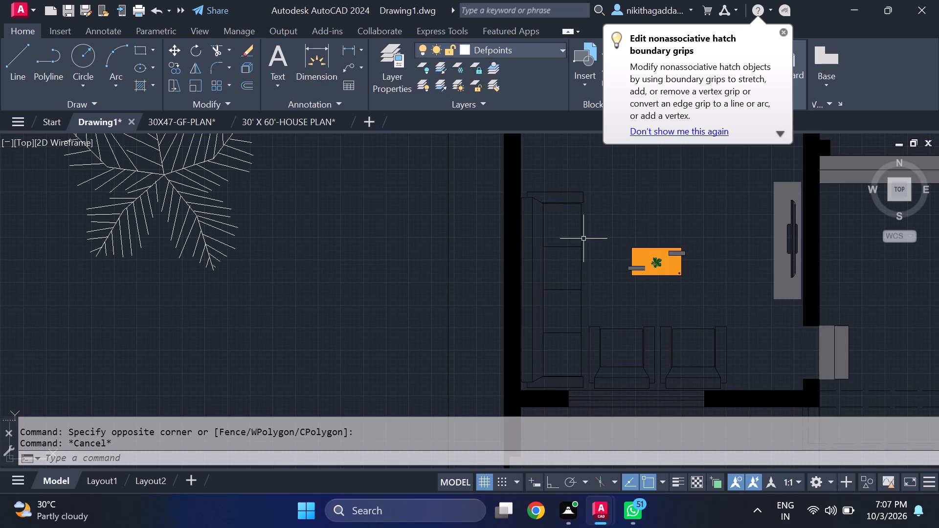
Hatch the four seat cushions of the living room sofa solid in colour 254,234,185.
{"action": "type", "text": "hatch"}
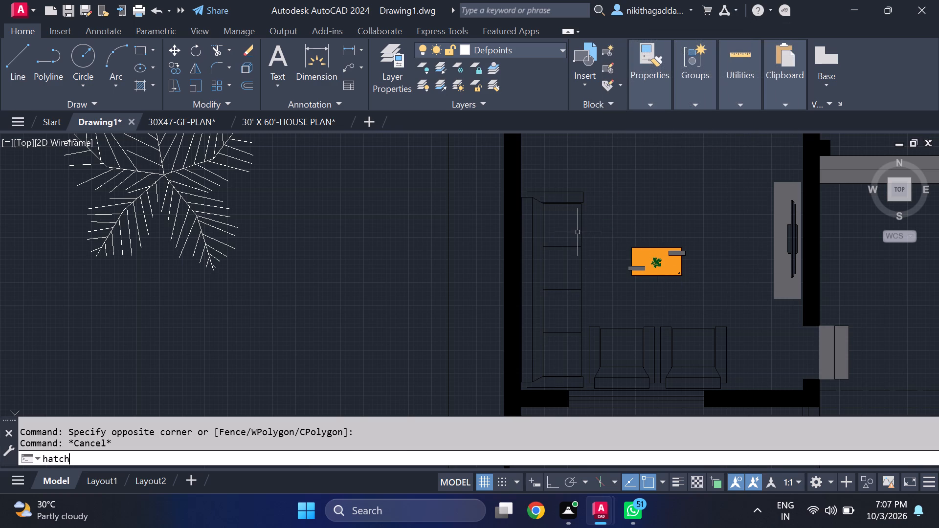
{"action": "key", "text": "Return"}
{"action": "left_click", "coordinate": [570, 227]}
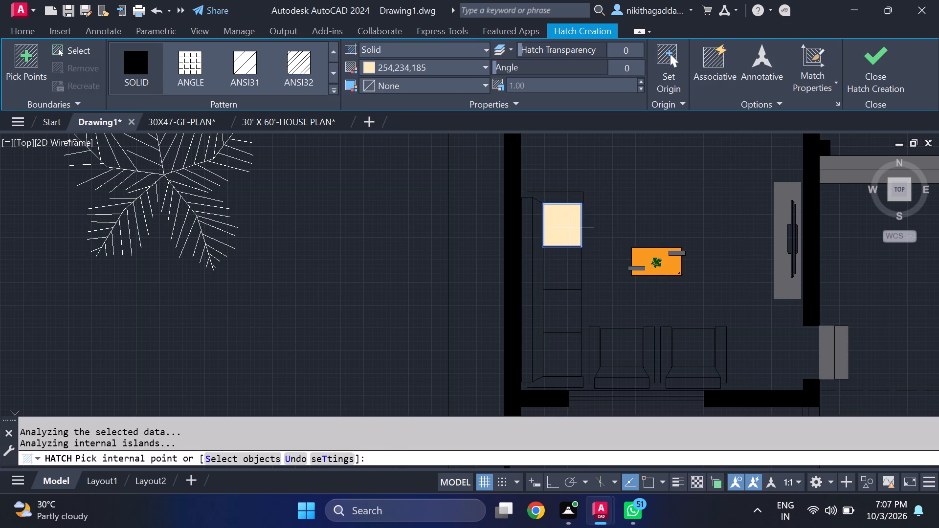
{"action": "left_click", "coordinate": [566, 271]}
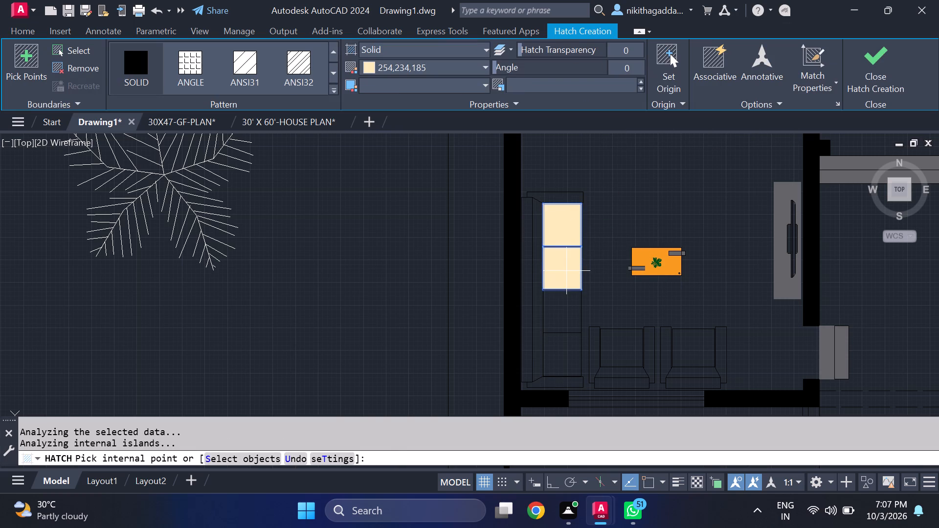
{"action": "left_click", "coordinate": [557, 327]}
{"action": "left_click", "coordinate": [563, 359]}
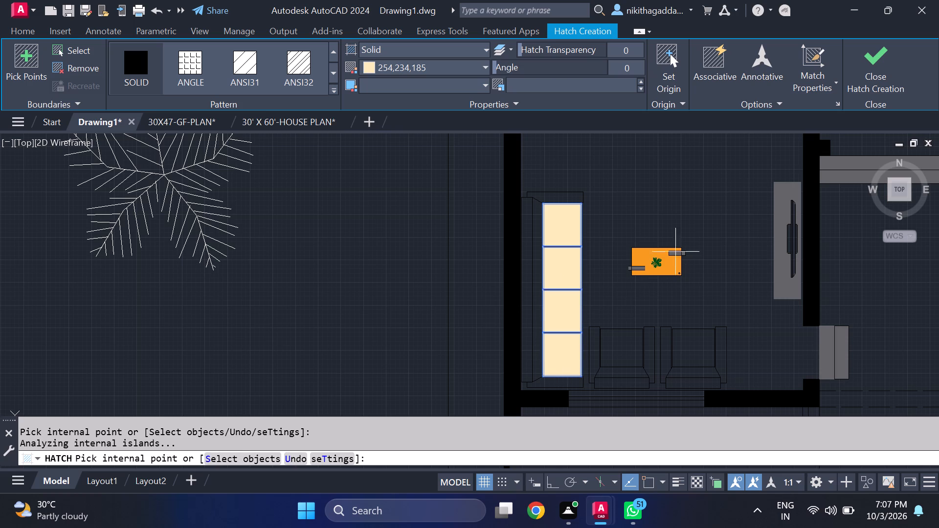
{"action": "left_click", "coordinate": [857, 76]}
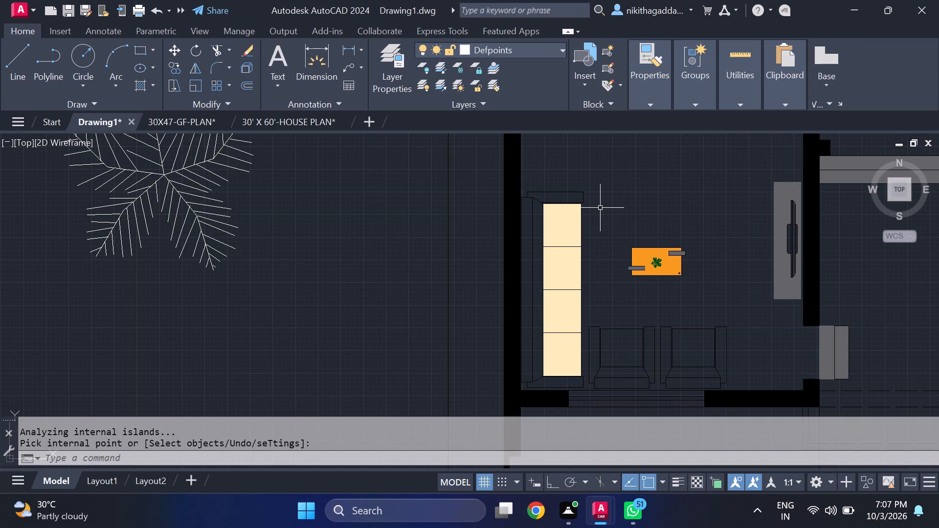
Hatch the seats of the two living room armchairs solid in colour 254,234,185.
{"action": "type", "text": "hatch"}
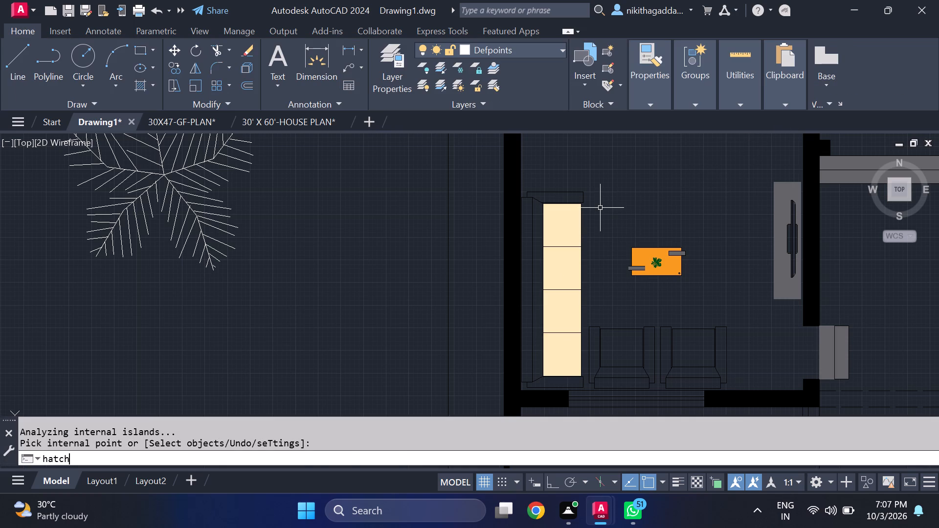
{"action": "key", "text": "Return"}
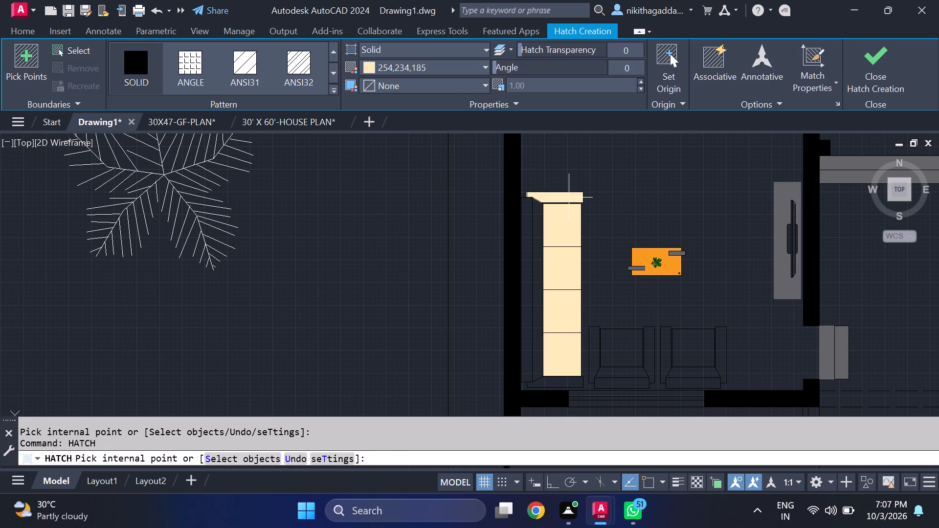
{"action": "left_click", "coordinate": [623, 353]}
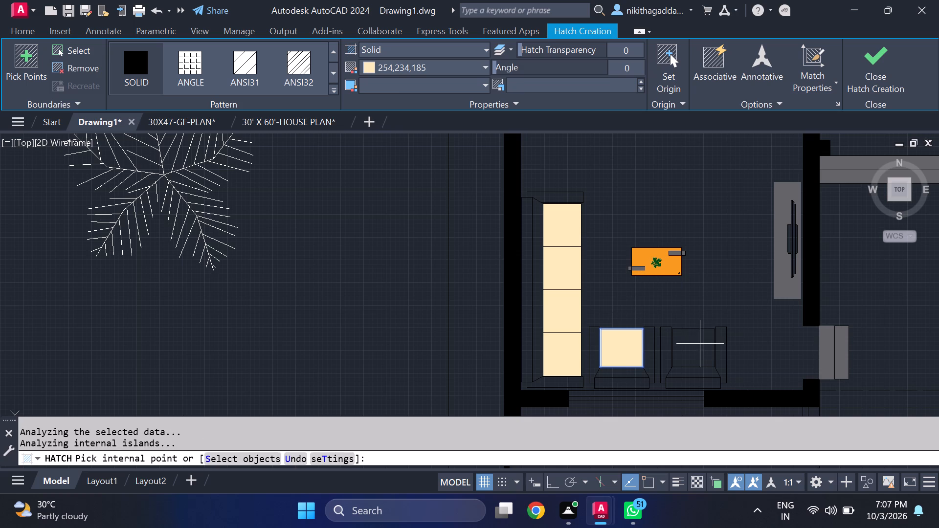
{"action": "left_click", "coordinate": [697, 344]}
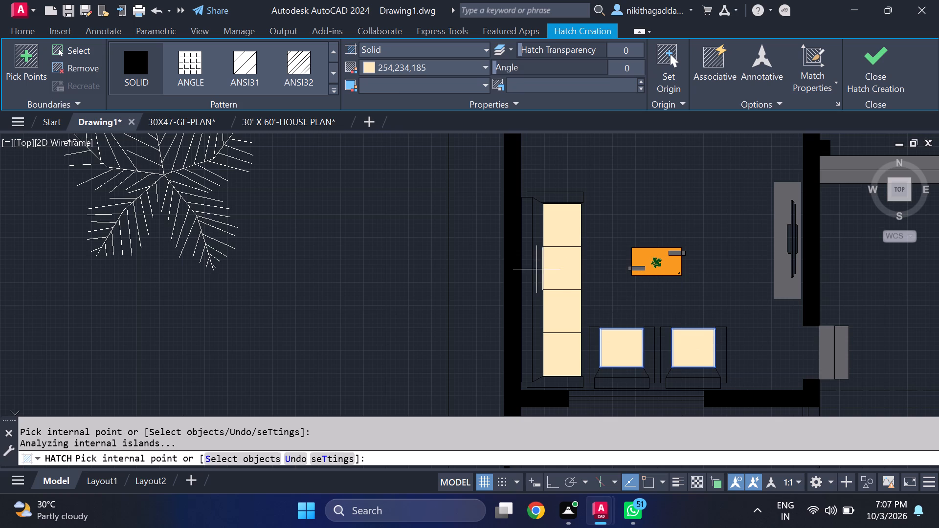
Add the back and both arms of the sofa and of the first armchair to the solid 254,234,185 hatch.
{"action": "left_click", "coordinate": [564, 199]}
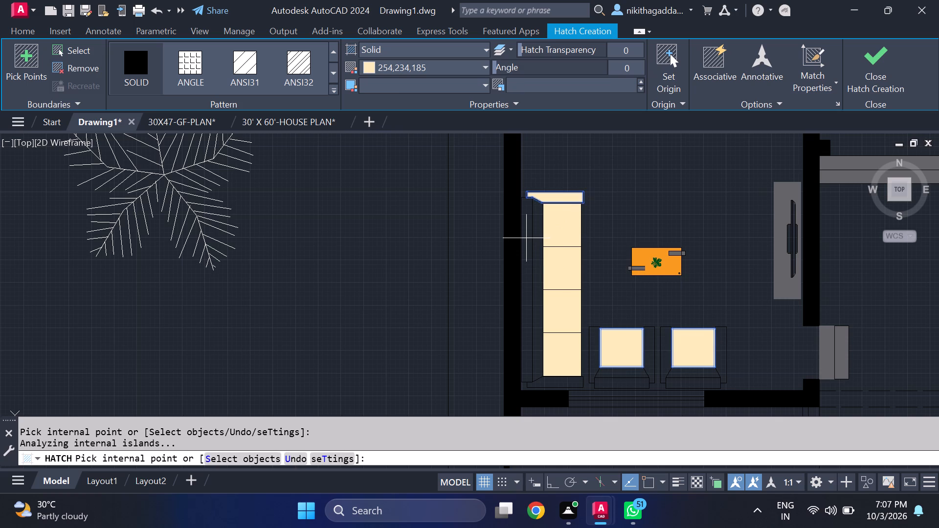
{"action": "left_click", "coordinate": [525, 238]}
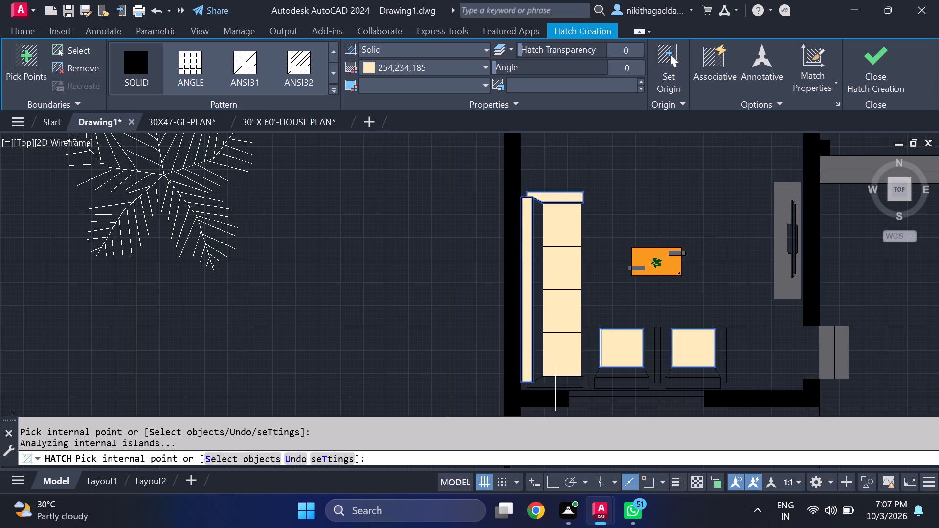
{"action": "left_click", "coordinate": [556, 385]}
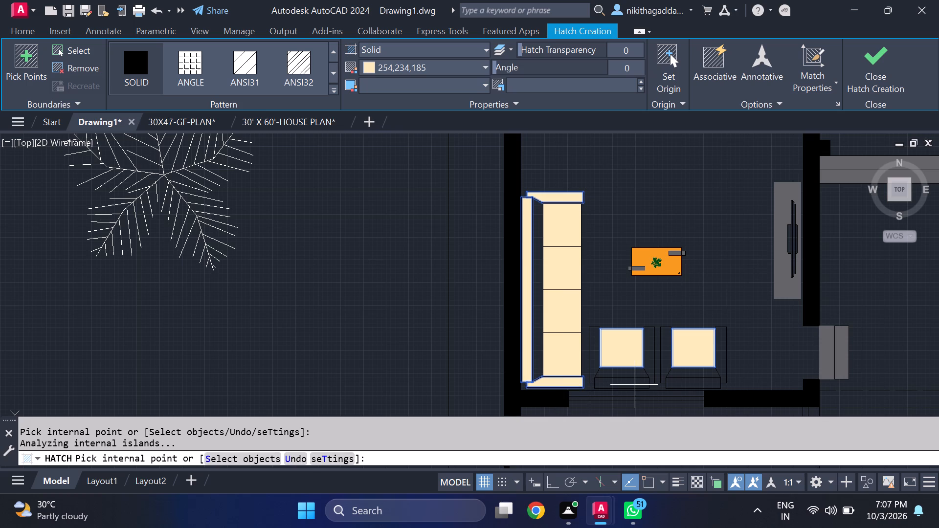
{"action": "left_click", "coordinate": [630, 382]}
{"action": "left_click", "coordinate": [594, 344]}
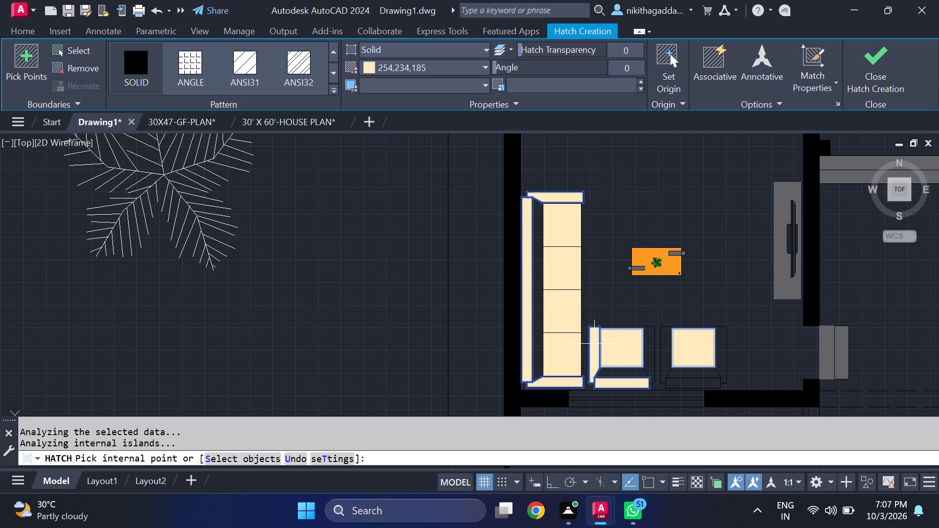
{"action": "left_click", "coordinate": [650, 354]}
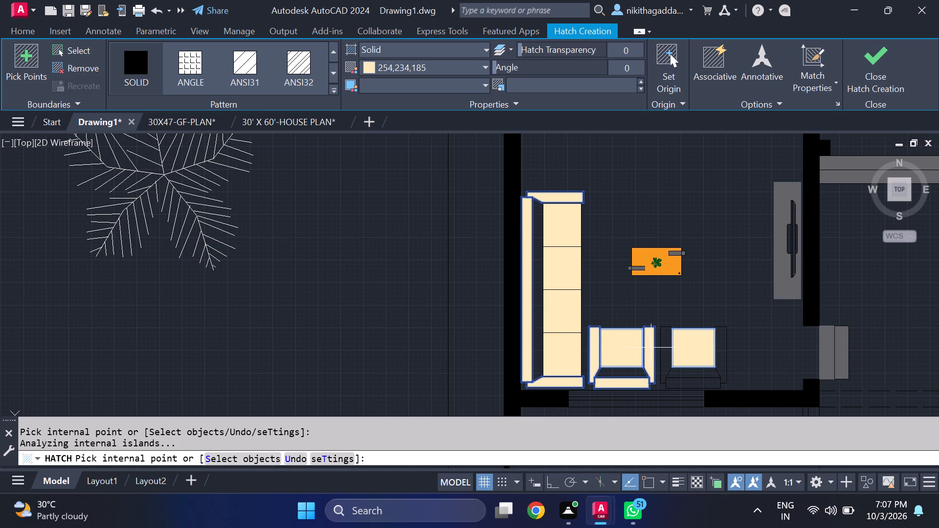
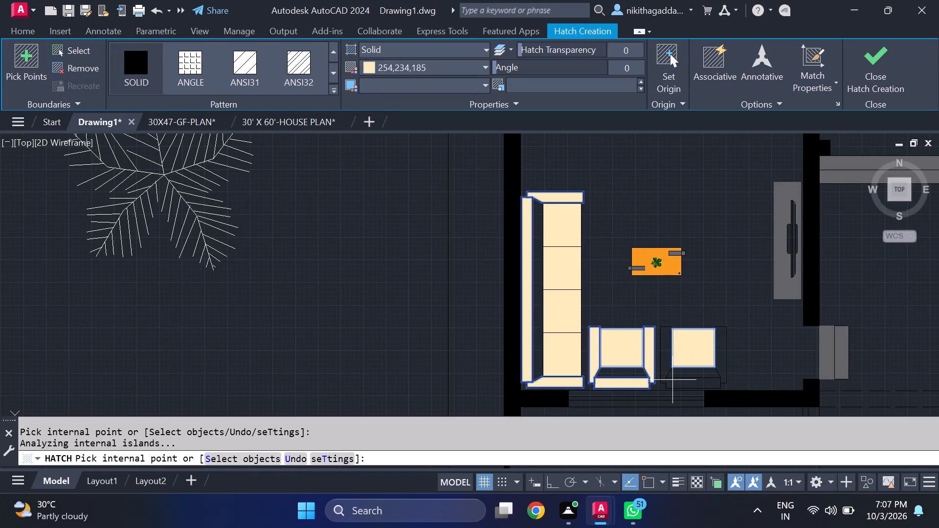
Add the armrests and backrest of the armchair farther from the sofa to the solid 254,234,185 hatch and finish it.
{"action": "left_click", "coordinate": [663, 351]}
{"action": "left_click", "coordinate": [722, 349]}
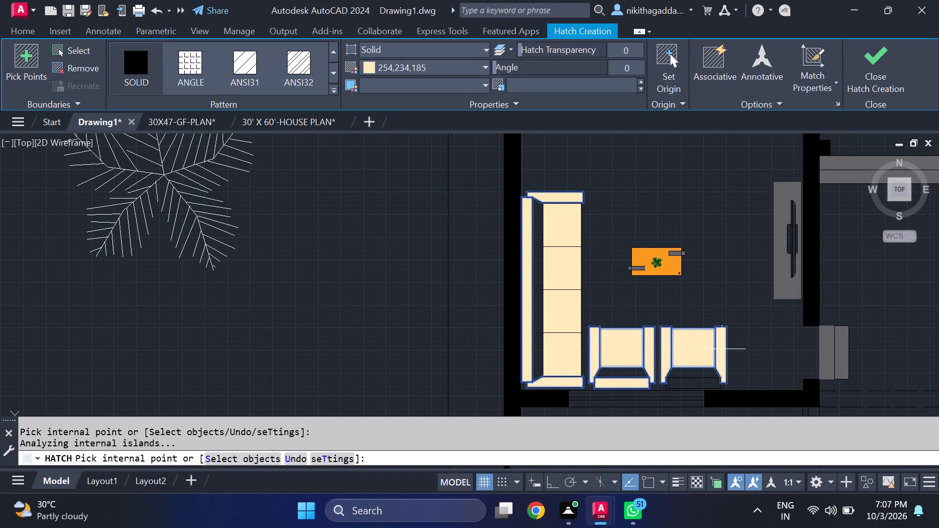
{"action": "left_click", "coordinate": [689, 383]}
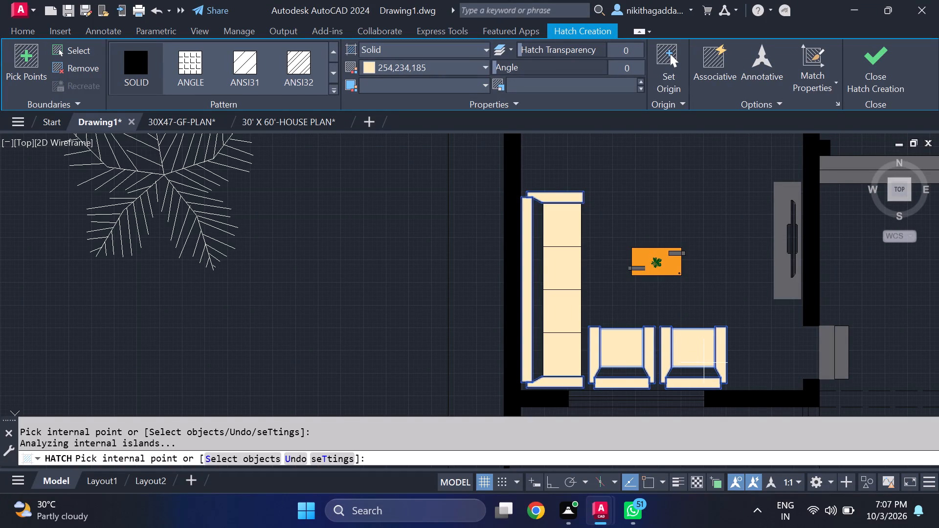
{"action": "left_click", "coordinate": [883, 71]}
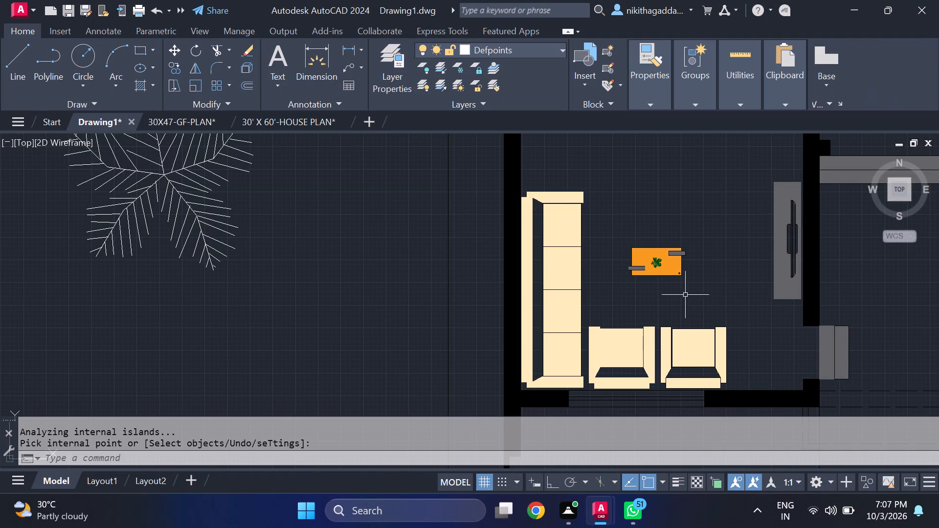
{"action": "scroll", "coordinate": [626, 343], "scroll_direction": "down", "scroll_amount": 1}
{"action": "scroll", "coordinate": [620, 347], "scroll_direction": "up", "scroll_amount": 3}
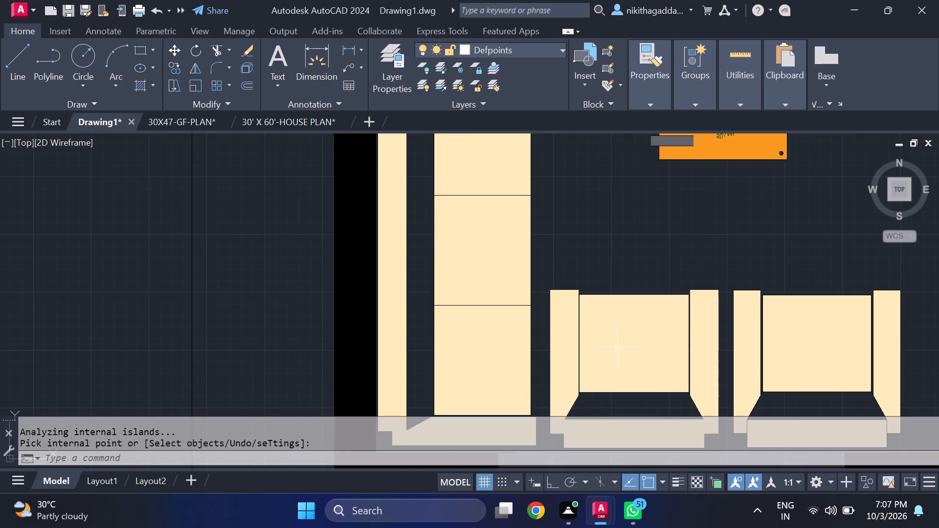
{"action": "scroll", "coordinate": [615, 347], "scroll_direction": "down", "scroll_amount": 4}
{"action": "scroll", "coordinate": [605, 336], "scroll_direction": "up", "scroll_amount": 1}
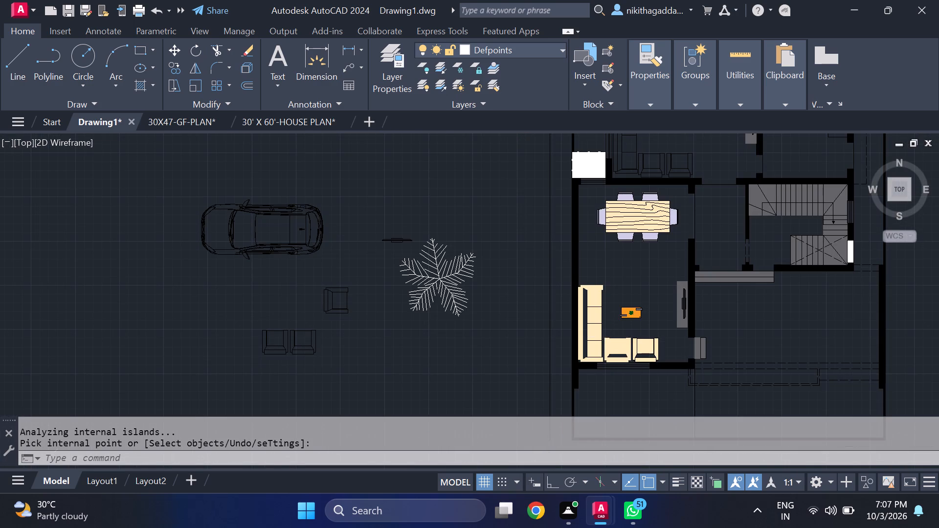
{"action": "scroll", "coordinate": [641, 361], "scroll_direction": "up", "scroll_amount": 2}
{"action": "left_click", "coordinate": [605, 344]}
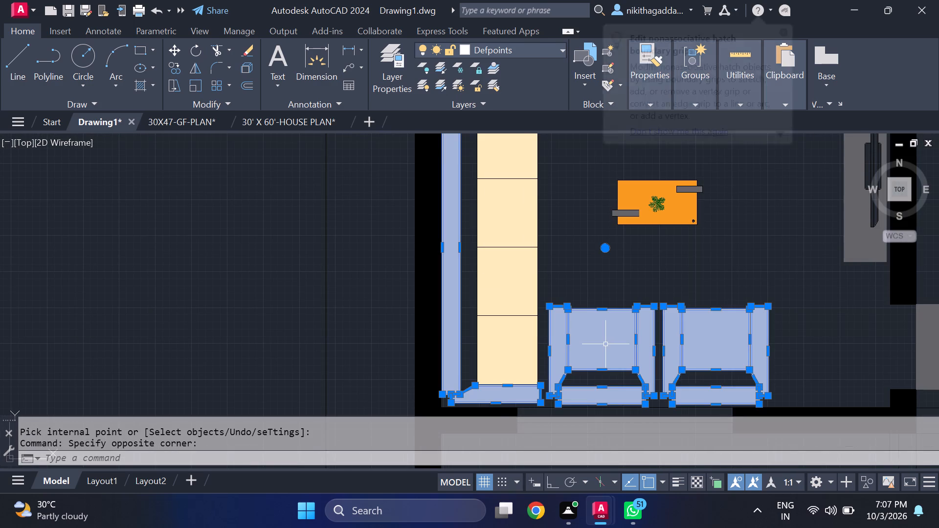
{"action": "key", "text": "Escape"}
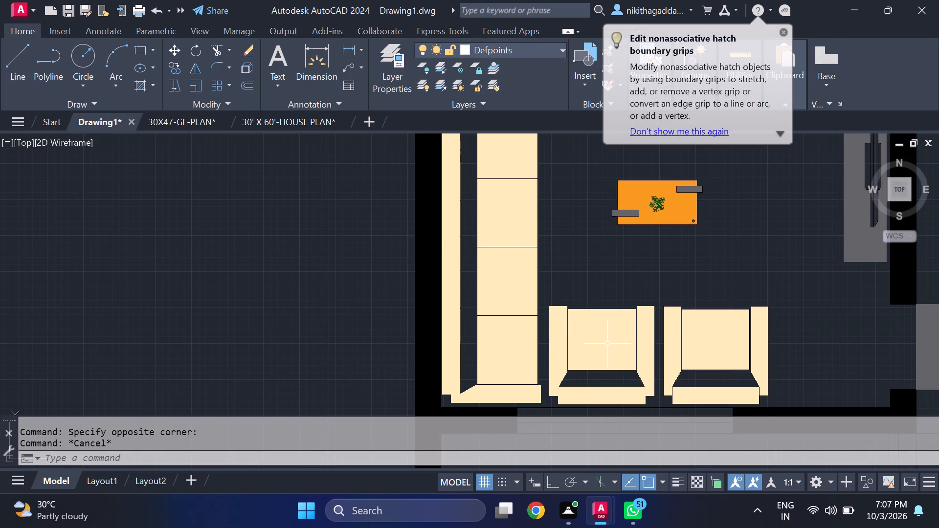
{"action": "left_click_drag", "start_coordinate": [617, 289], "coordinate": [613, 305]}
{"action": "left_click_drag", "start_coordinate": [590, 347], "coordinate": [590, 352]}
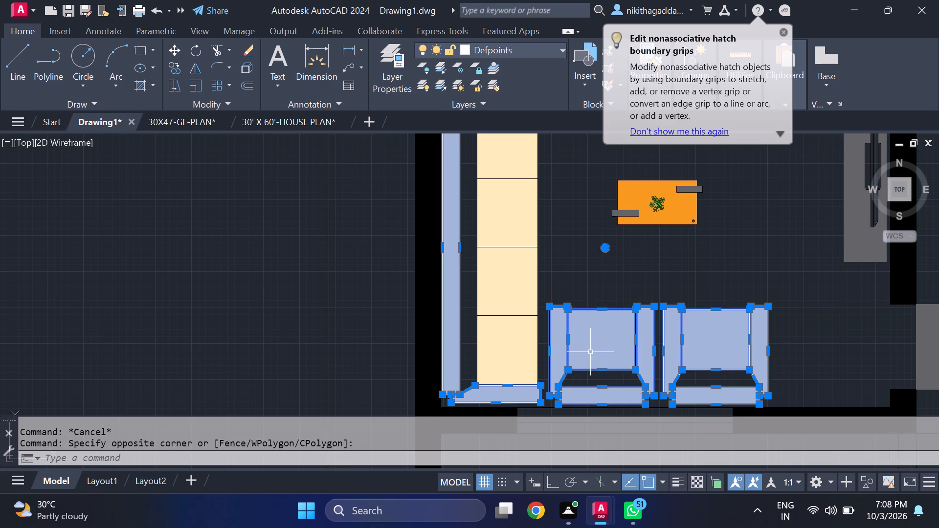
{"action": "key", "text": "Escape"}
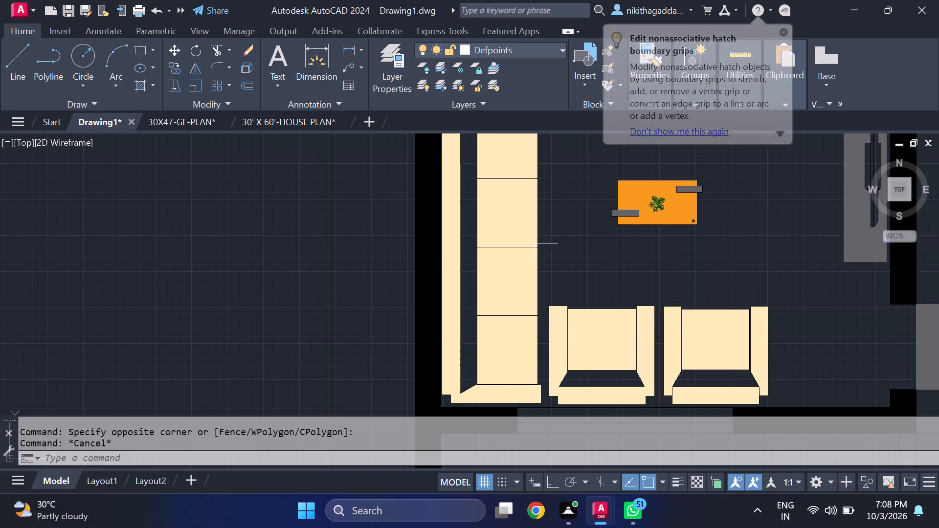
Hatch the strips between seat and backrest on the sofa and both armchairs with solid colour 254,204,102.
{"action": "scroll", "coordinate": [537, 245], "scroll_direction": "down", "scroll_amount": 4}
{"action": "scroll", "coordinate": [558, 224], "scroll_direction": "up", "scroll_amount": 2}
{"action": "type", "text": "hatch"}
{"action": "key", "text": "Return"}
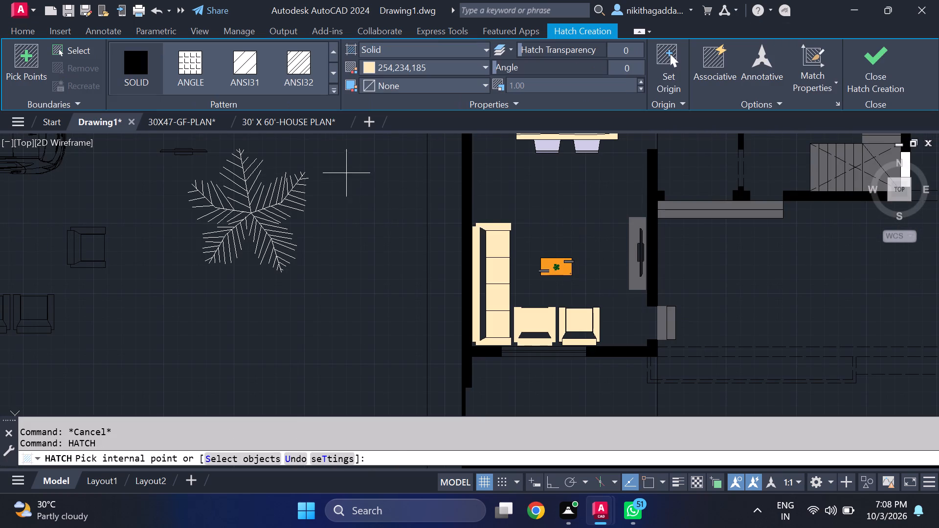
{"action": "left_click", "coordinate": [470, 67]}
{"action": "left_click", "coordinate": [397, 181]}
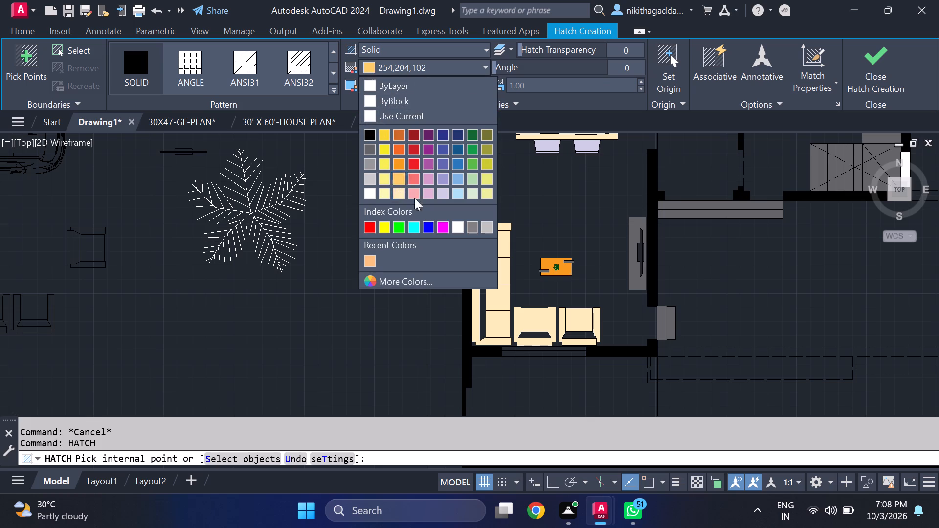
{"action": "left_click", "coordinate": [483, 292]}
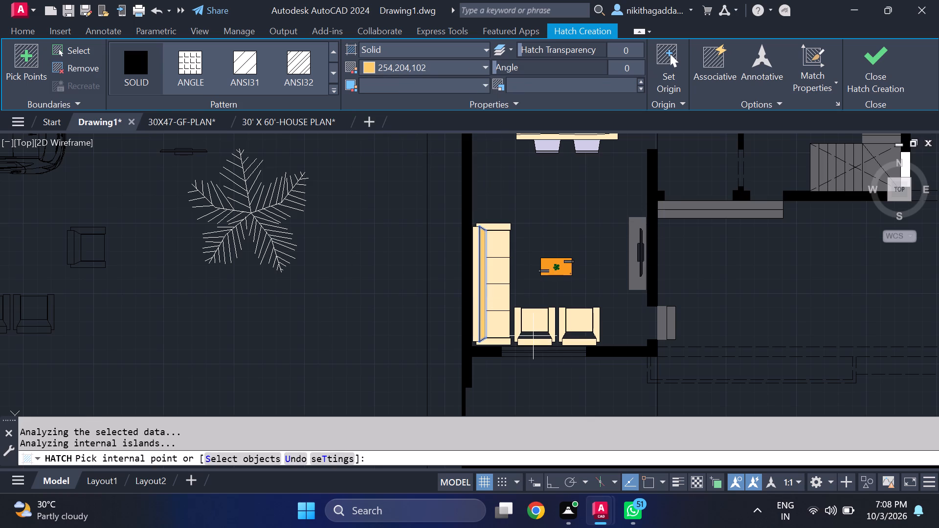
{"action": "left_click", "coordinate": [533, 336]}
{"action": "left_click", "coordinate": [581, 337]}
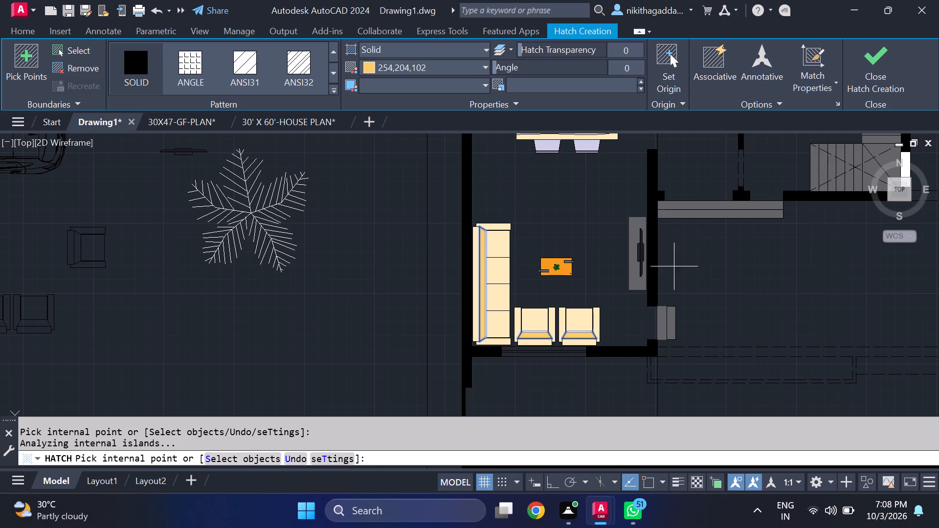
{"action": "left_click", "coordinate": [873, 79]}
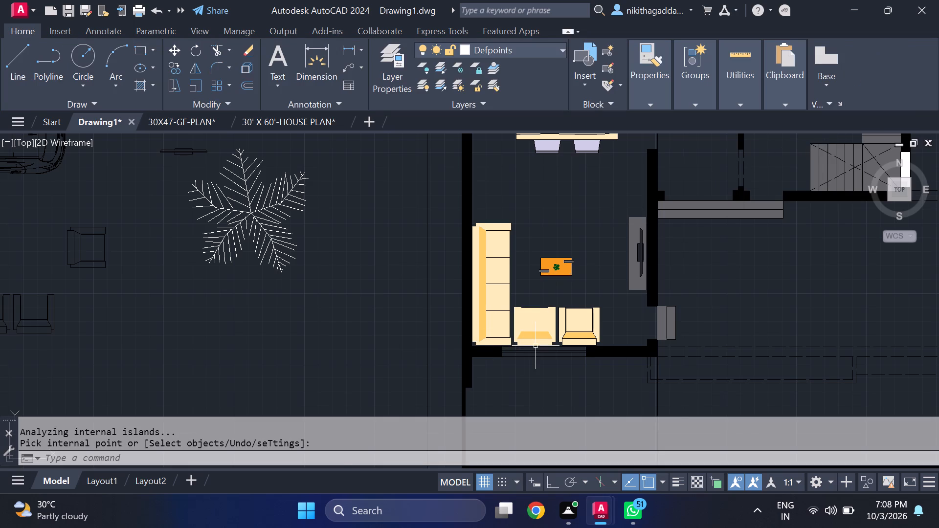
Erase the armchair nearest the sofa together with the connected cream and orange hatches.
{"action": "scroll", "coordinate": [538, 345], "scroll_direction": "up", "scroll_amount": 1}
{"action": "scroll", "coordinate": [542, 287], "scroll_direction": "up", "scroll_amount": 1}
{"action": "left_click", "coordinate": [569, 268]}
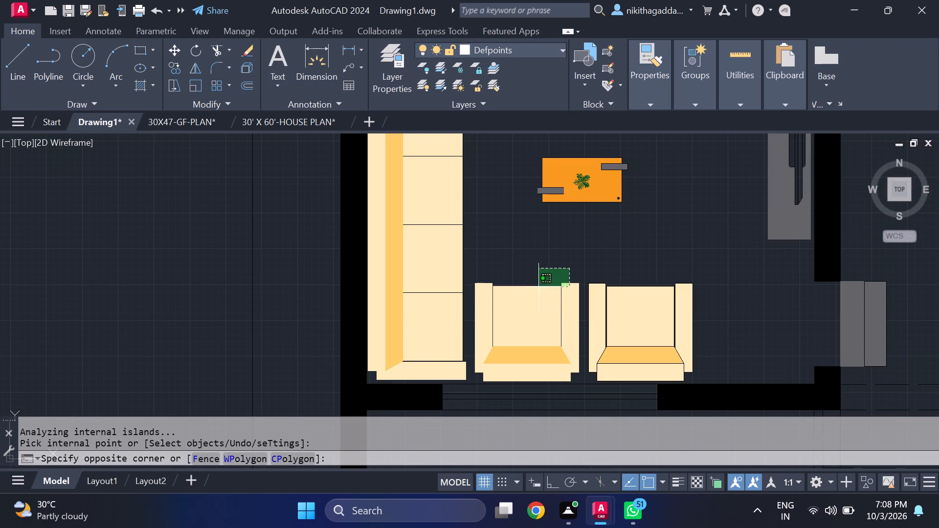
{"action": "left_click", "coordinate": [474, 366]}
{"action": "key", "text": "Delete"}
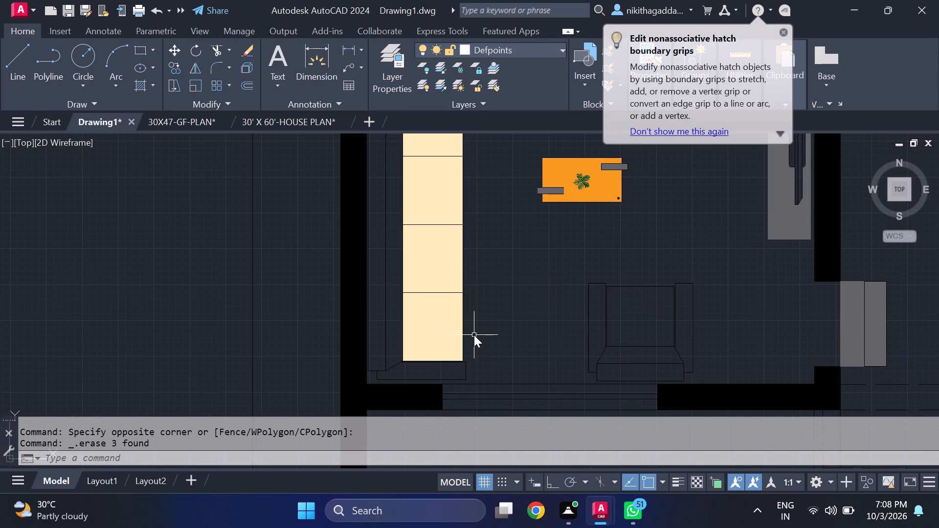
Hatch the strip between seat and backrest of the remaining armchair with solid colour 254,204,102.
{"action": "scroll", "coordinate": [474, 335], "scroll_direction": "down", "scroll_amount": 3}
{"action": "scroll", "coordinate": [520, 327], "scroll_direction": "up", "scroll_amount": 2}
{"action": "left_click", "coordinate": [555, 305]}
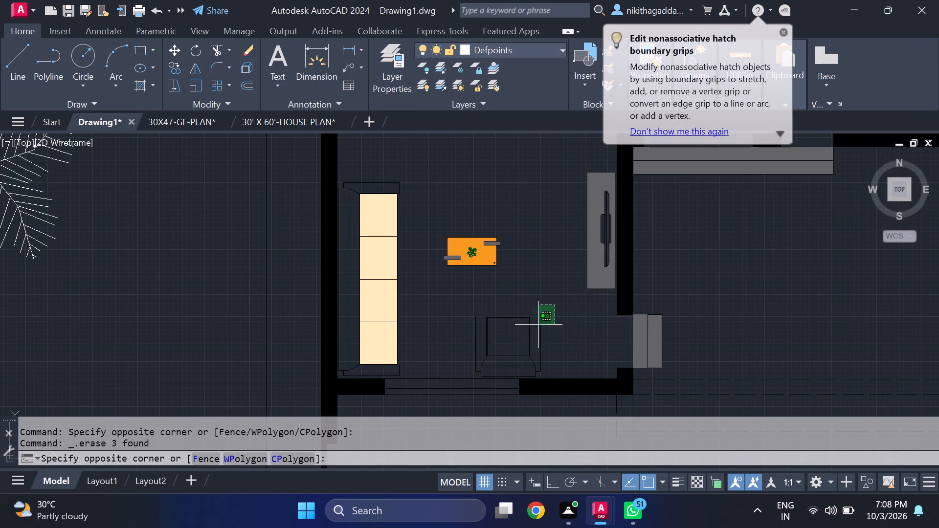
{"action": "left_click", "coordinate": [556, 303]}
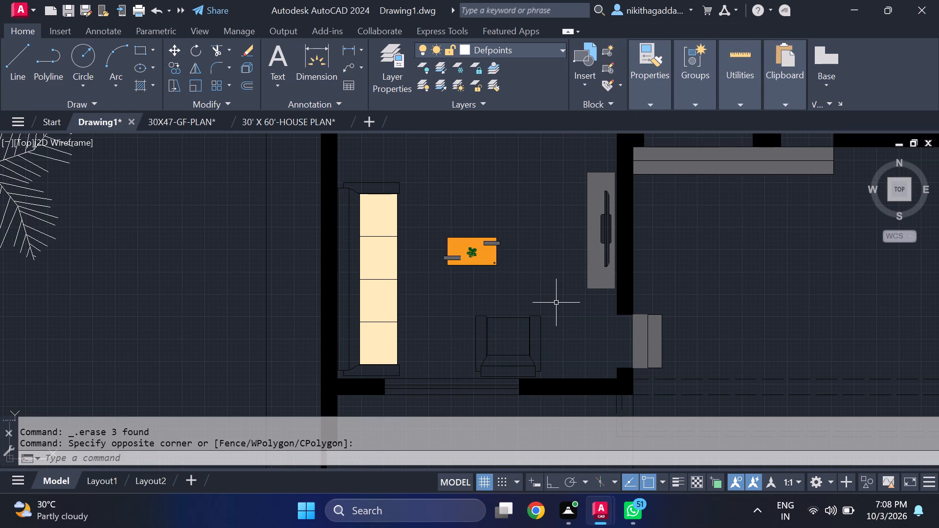
{"action": "type", "text": "hs"}
{"action": "key", "text": "BackSpace"}
{"action": "type", "text": "atch"}
{"action": "key", "text": "Return"}
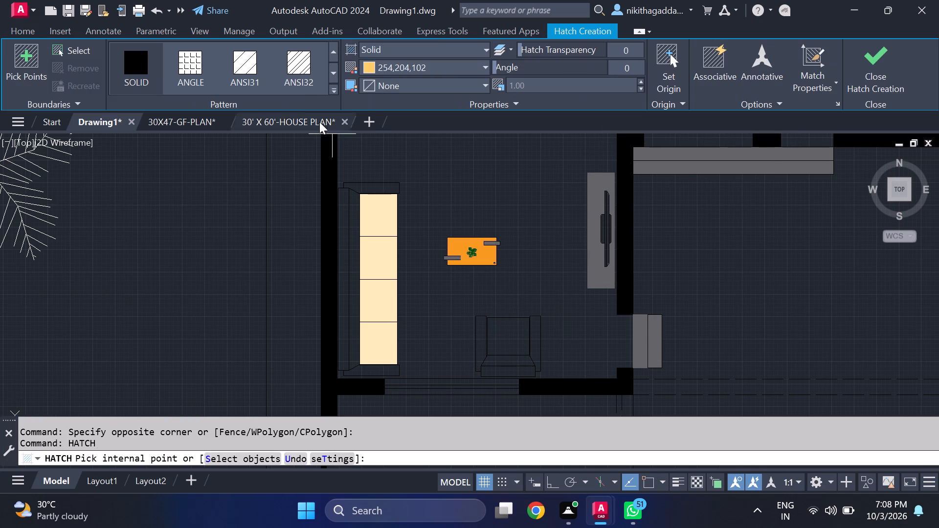
{"action": "left_click", "coordinate": [510, 361]}
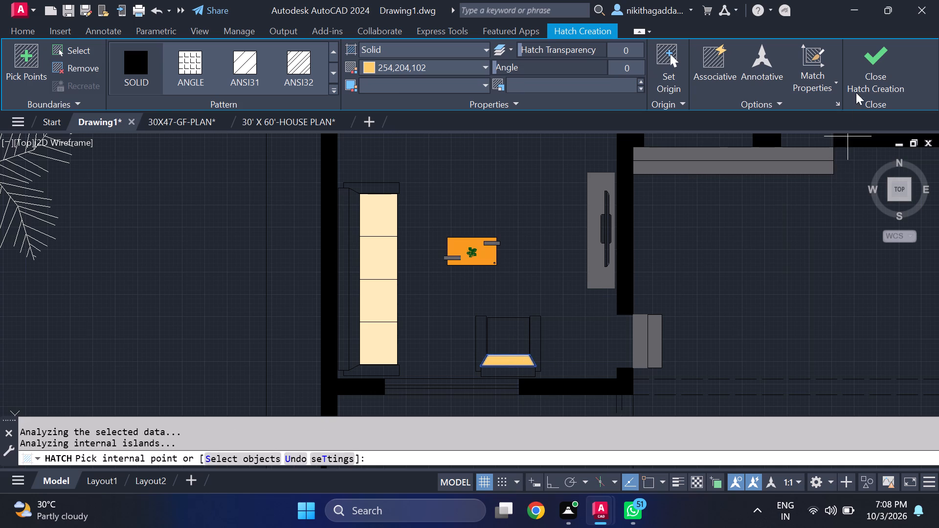
{"action": "left_click", "coordinate": [856, 88]}
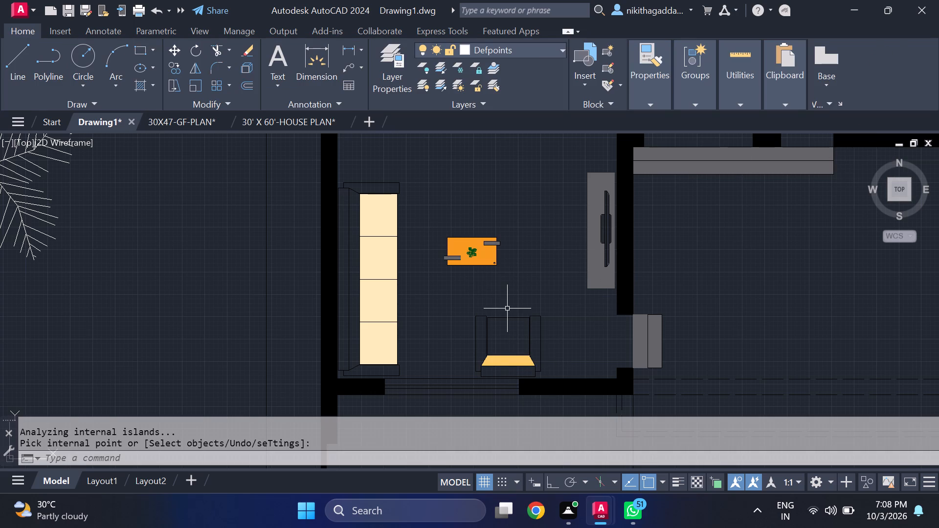
Hatch the remaining armchair's two armrests, seat and backrest with solid colour 254,234,185.
{"action": "key", "text": "h"}
{"action": "type", "text": "atch"}
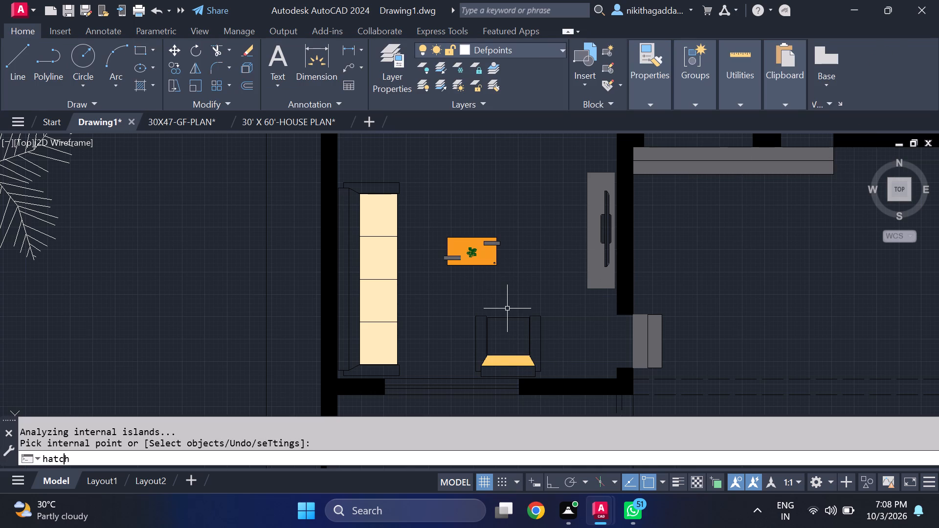
{"action": "key", "text": "Return"}
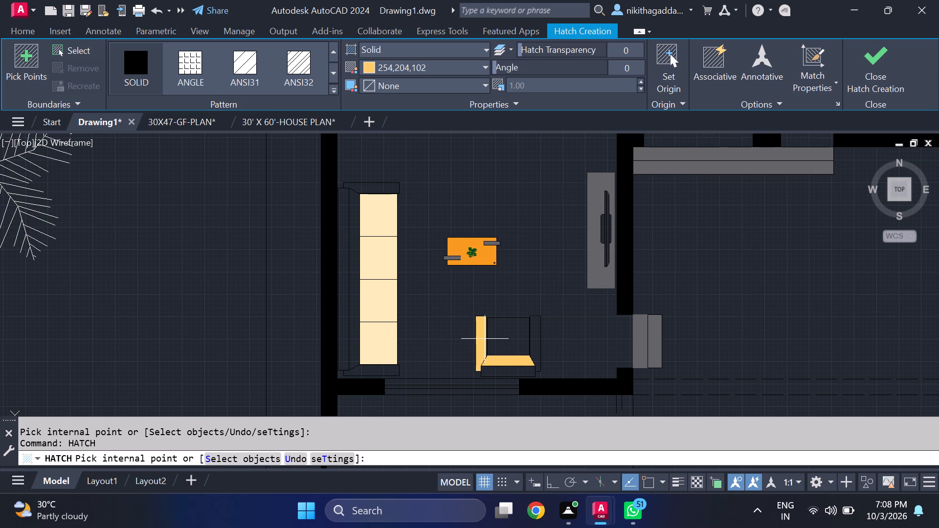
{"action": "left_click", "coordinate": [439, 74]}
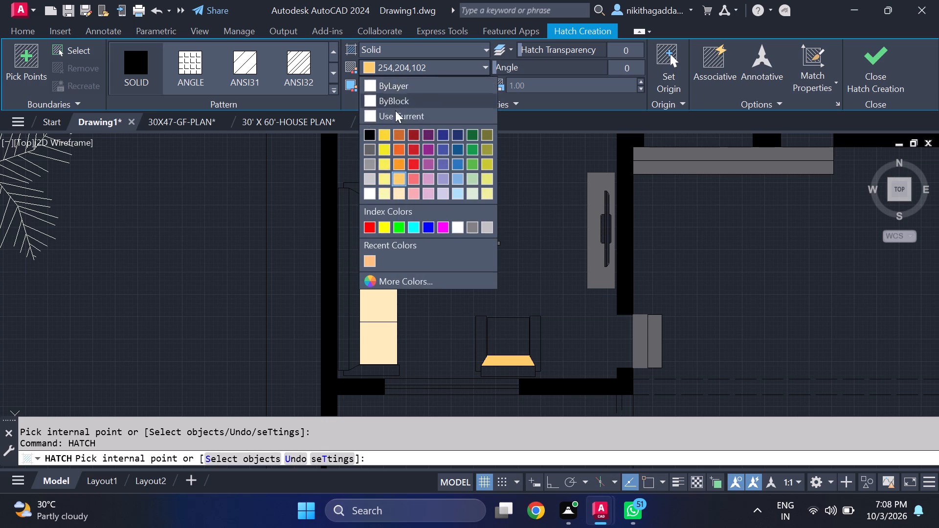
{"action": "left_click", "coordinate": [394, 194]}
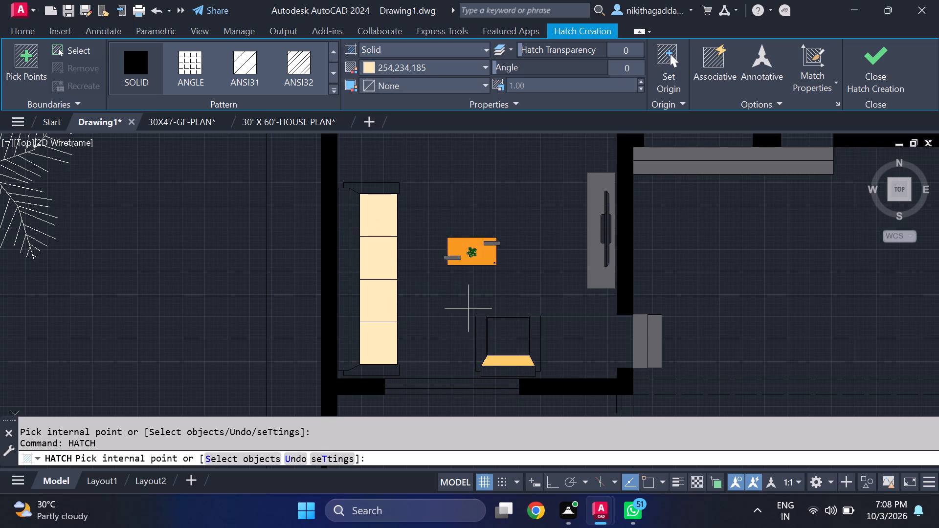
{"action": "left_click", "coordinate": [481, 342]}
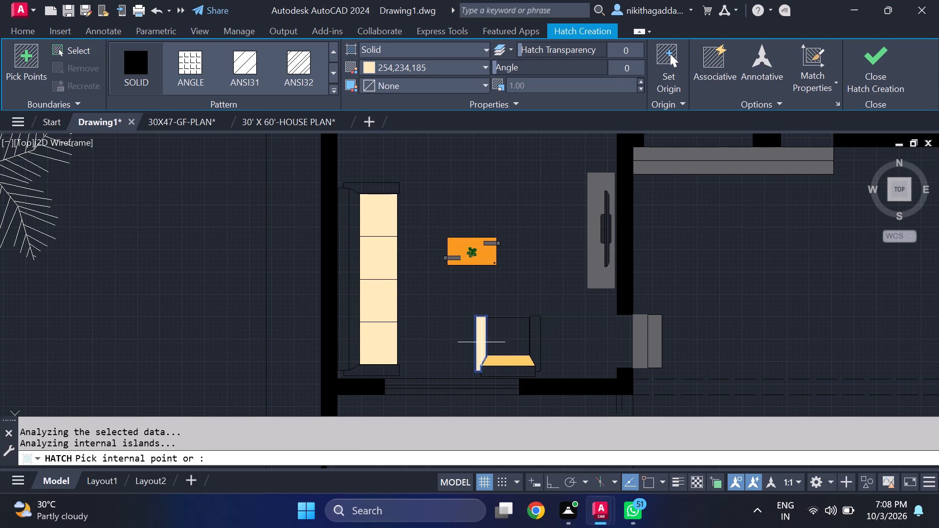
{"action": "left_click", "coordinate": [538, 338]}
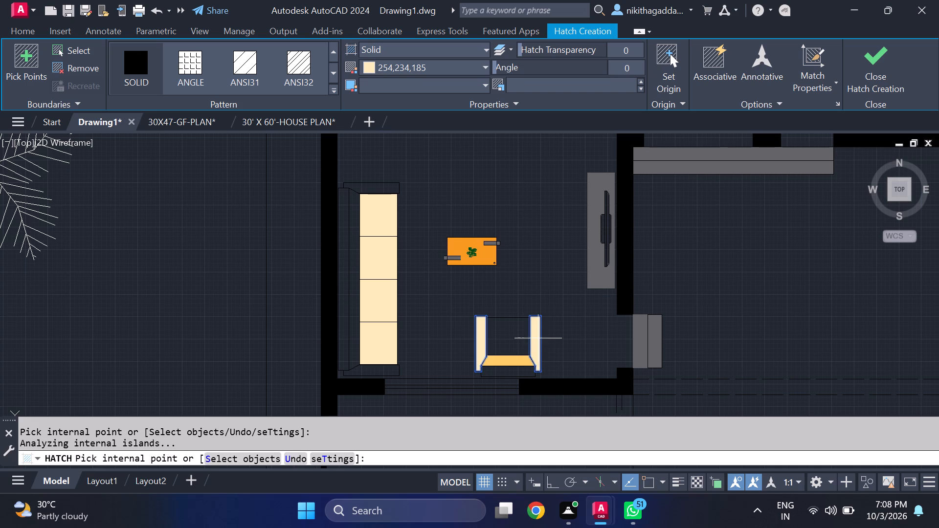
{"action": "left_click", "coordinate": [495, 338]}
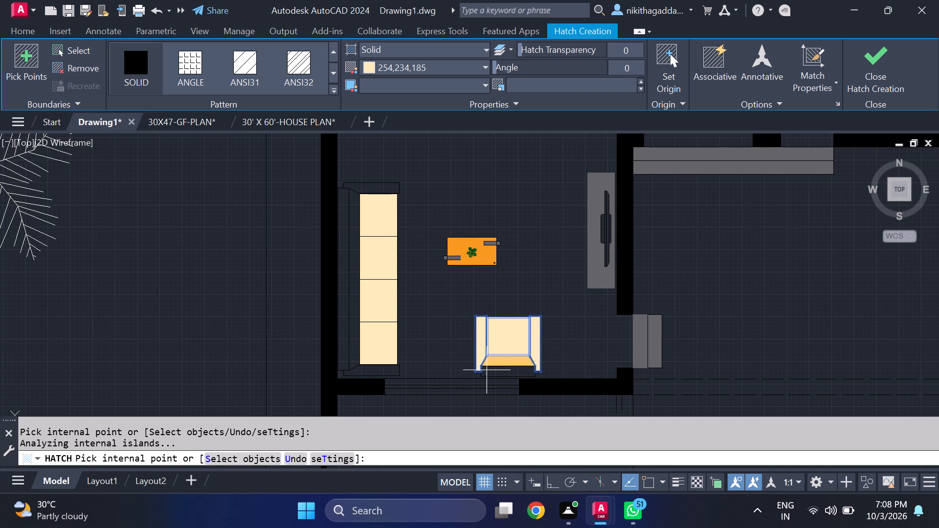
{"action": "left_click", "coordinate": [489, 371]}
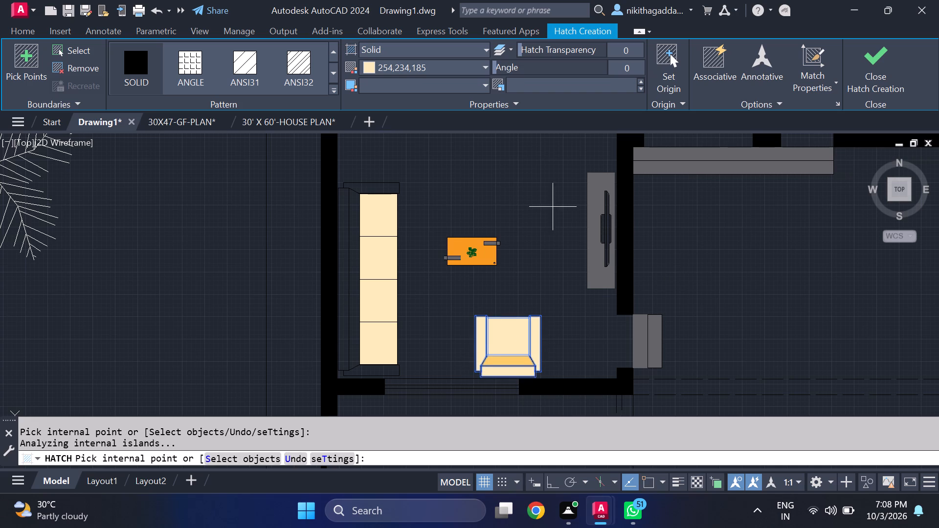
{"action": "left_click", "coordinate": [872, 78]}
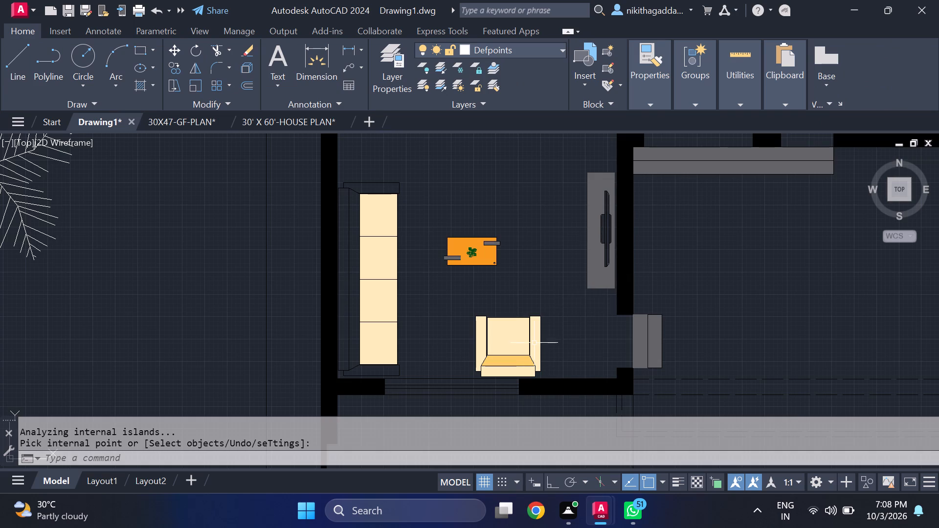
Copy the finished armchair with its hatches horizontally about 3'-3" towards the sofa, with Ortho on.
{"action": "scroll", "coordinate": [526, 354], "scroll_direction": "up", "scroll_amount": 2}
{"action": "scroll", "coordinate": [526, 354], "scroll_direction": "down", "scroll_amount": 4}
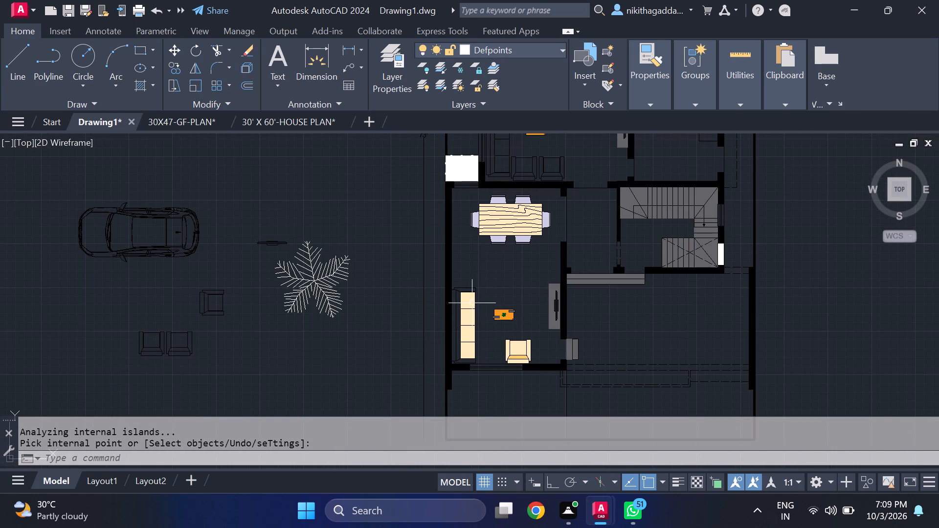
{"action": "scroll", "coordinate": [477, 305], "scroll_direction": "up", "scroll_amount": 1}
{"action": "scroll", "coordinate": [561, 375], "scroll_direction": "up", "scroll_amount": 1}
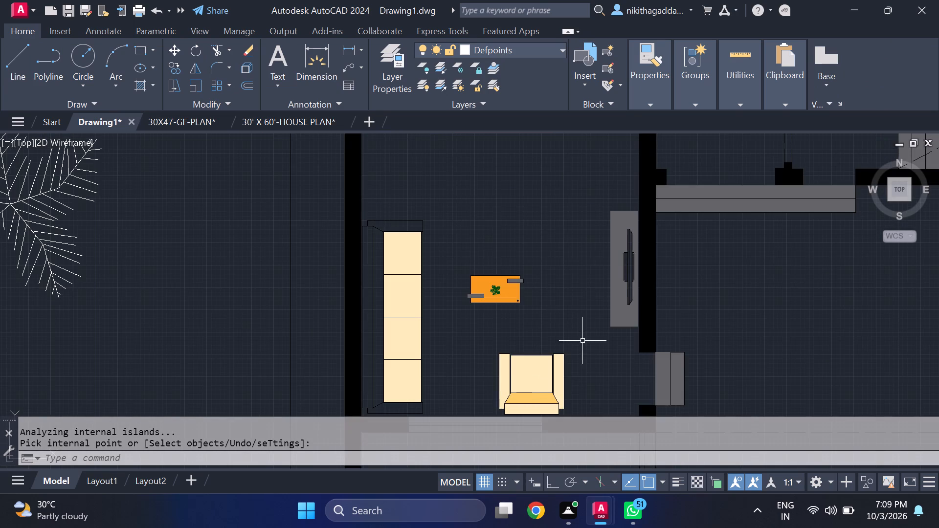
{"action": "left_click", "coordinate": [583, 338]}
{"action": "left_click", "coordinate": [463, 403]}
{"action": "middle_click_drag", "start_coordinate": [516, 399], "coordinate": [499, 359]}
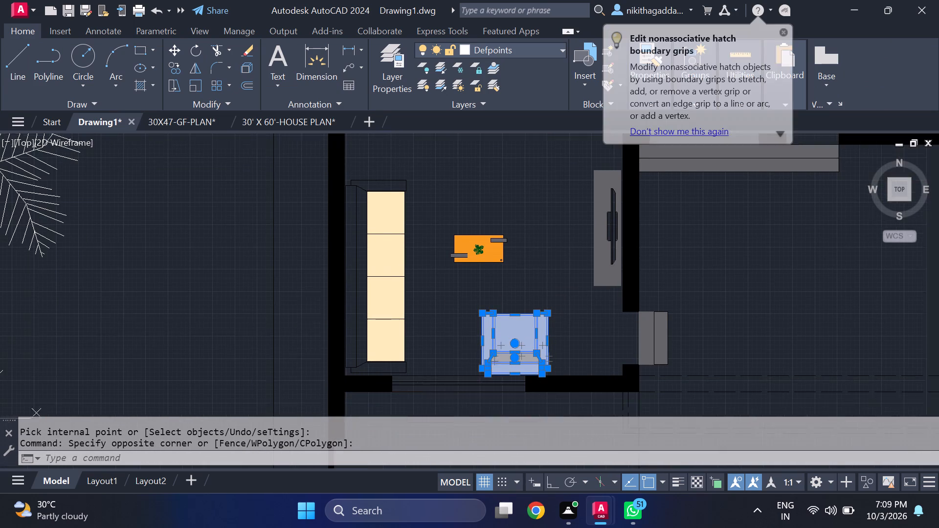
{"action": "middle_click_drag", "start_coordinate": [499, 359], "coordinate": [499, 352]}
{"action": "type", "text": "co"}
{"action": "key", "text": "Return"}
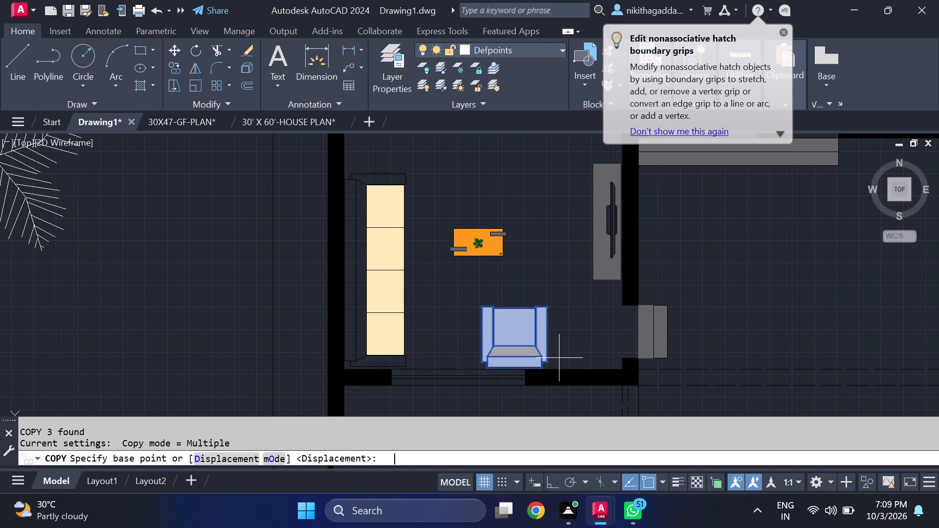
{"action": "left_click", "coordinate": [550, 306]}
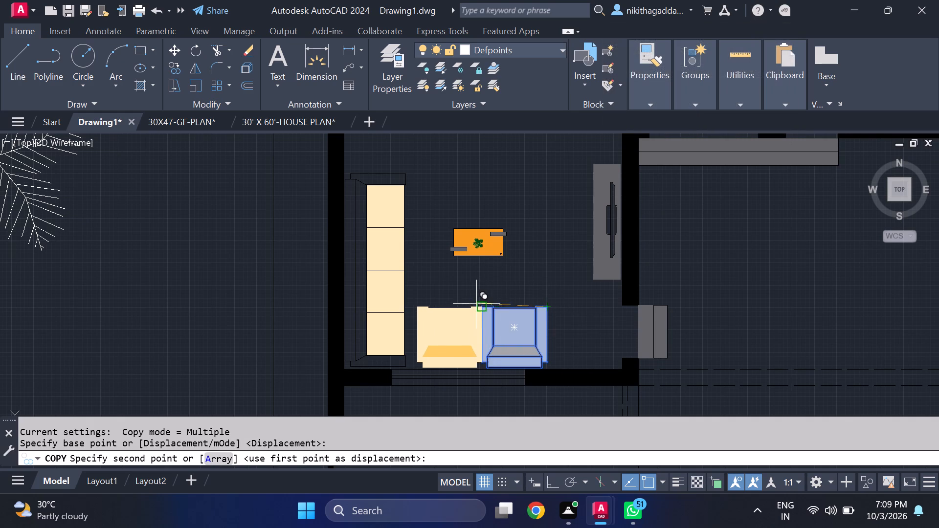
{"action": "scroll", "coordinate": [473, 303], "scroll_direction": "up", "scroll_amount": 3}
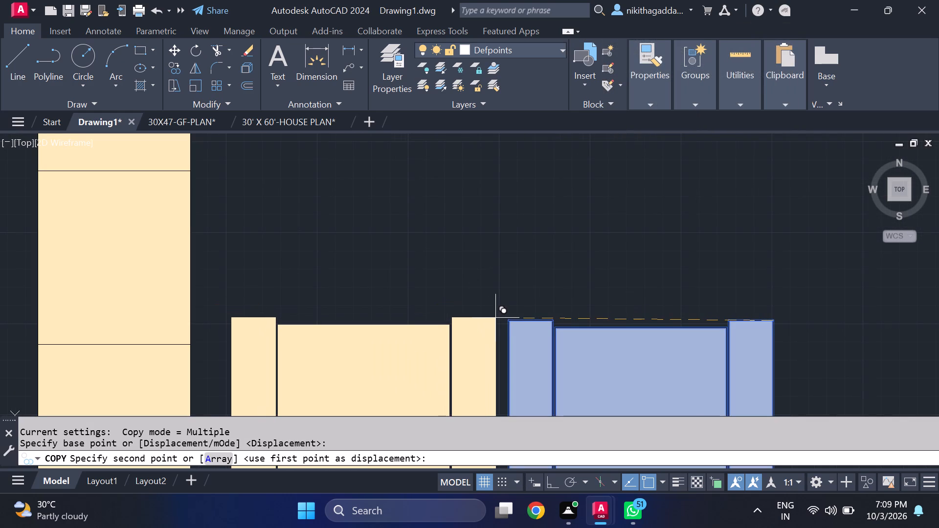
{"action": "key", "text": "F8"}
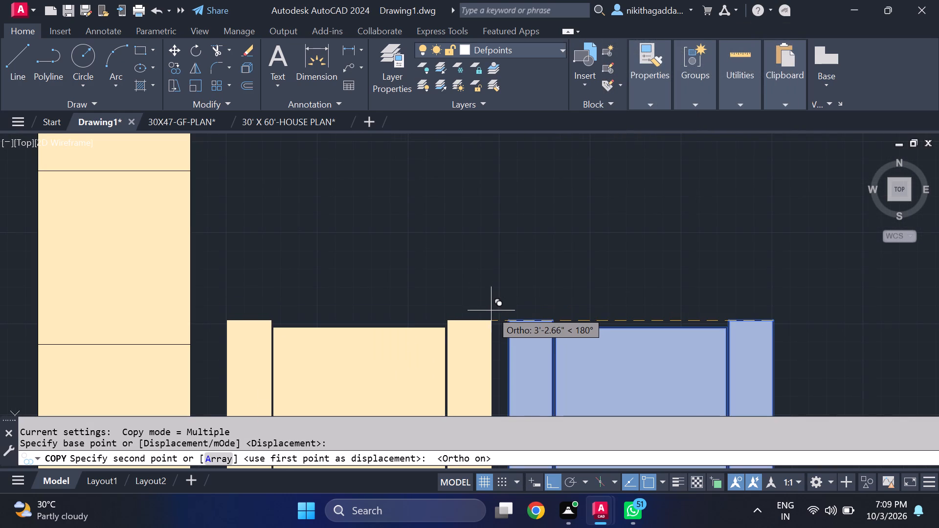
{"action": "left_click", "coordinate": [486, 311]}
{"action": "scroll", "coordinate": [528, 279], "scroll_direction": "down", "scroll_amount": 4}
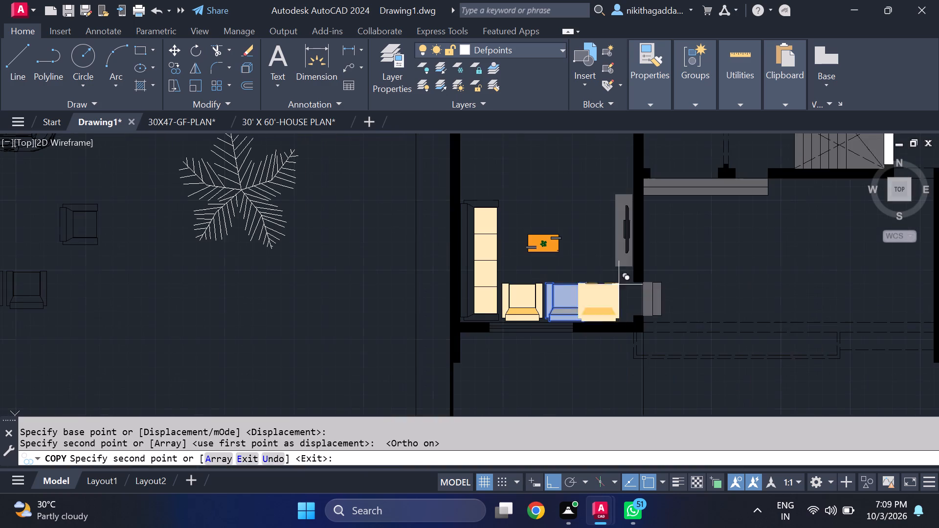
{"action": "key", "text": "Escape"}
Hatch the living-room sofa's backrest and both armrests with solid colour 254,234,185.
{"action": "scroll", "coordinate": [543, 357], "scroll_direction": "down", "scroll_amount": 2}
{"action": "scroll", "coordinate": [511, 316], "scroll_direction": "up", "scroll_amount": 2}
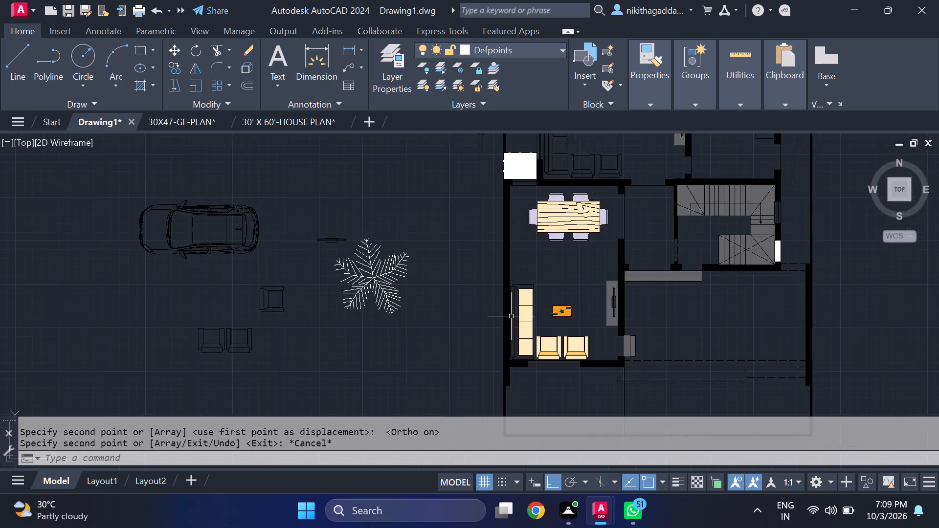
{"action": "scroll", "coordinate": [511, 316], "scroll_direction": "up", "scroll_amount": 1}
{"action": "type", "text": "hath"}
{"action": "key", "text": "Return"}
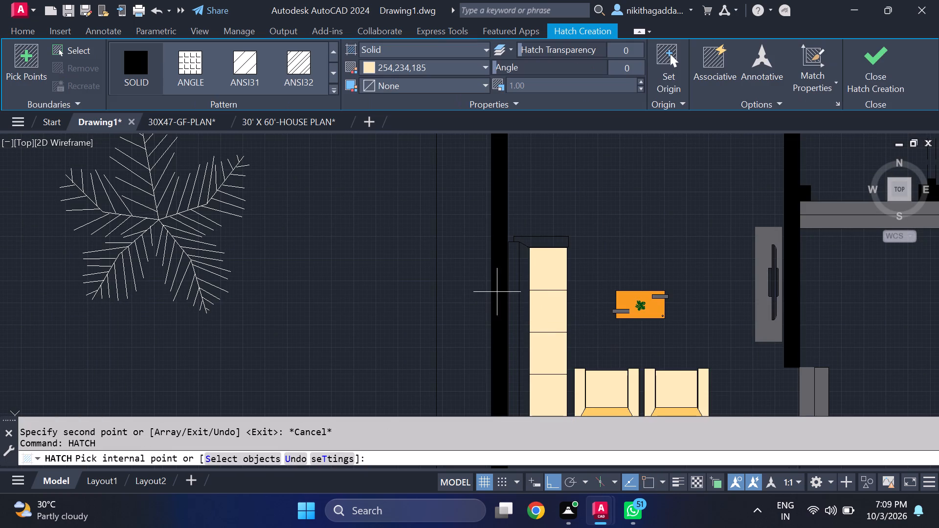
{"action": "left_click", "coordinate": [510, 290]}
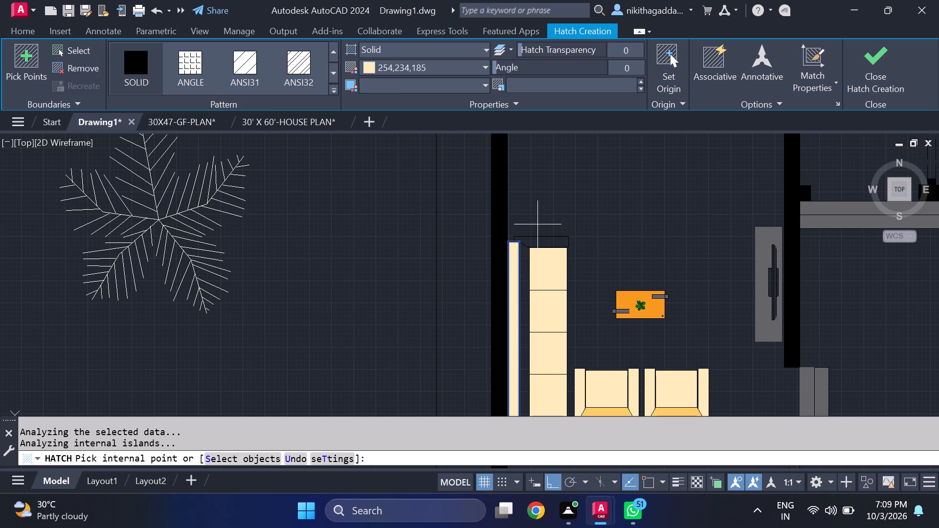
{"action": "left_click", "coordinate": [541, 240]}
{"action": "scroll", "coordinate": [557, 253], "scroll_direction": "down", "scroll_amount": 3}
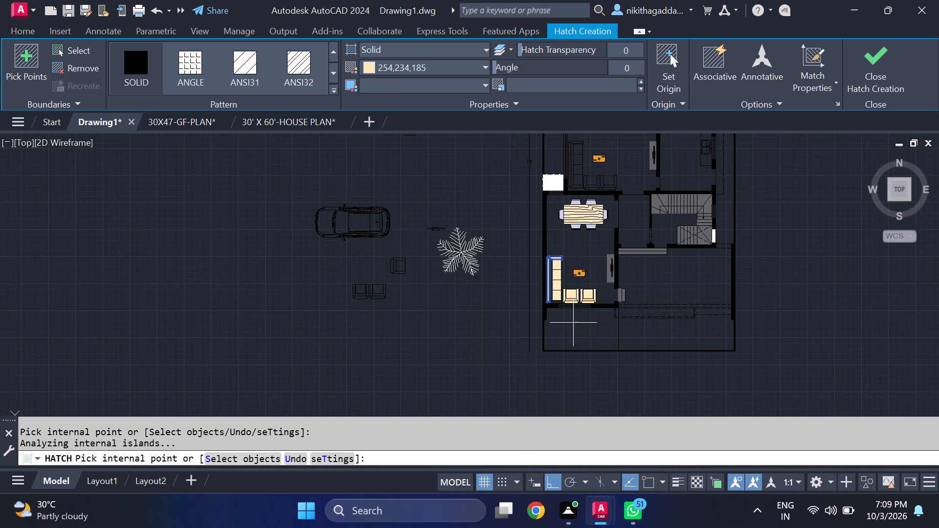
{"action": "scroll", "coordinate": [567, 306], "scroll_direction": "up", "scroll_amount": 3}
{"action": "left_click", "coordinate": [524, 285]}
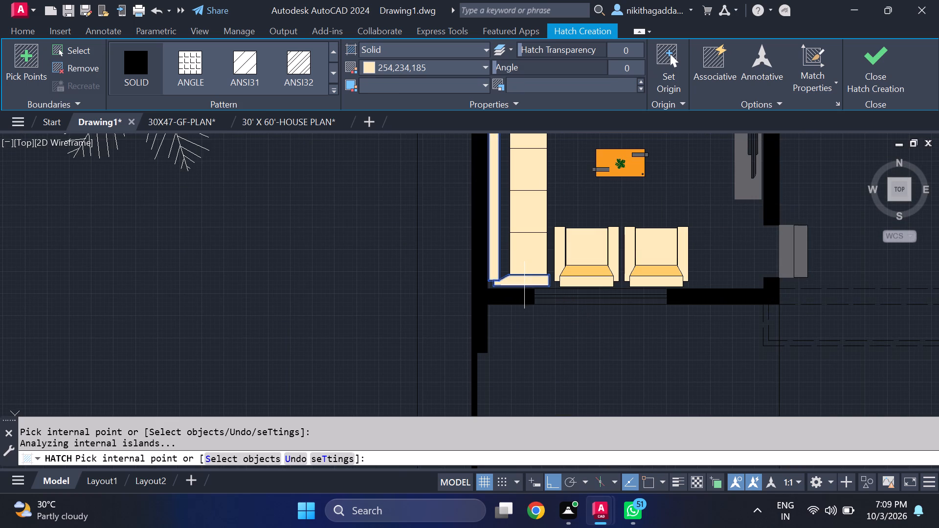
{"action": "left_click", "coordinate": [870, 80]}
Hatch the strip between seat and backrest of the living-room sofa with solid colour 254,204,102.
{"action": "scroll", "coordinate": [593, 216], "scroll_direction": "down", "scroll_amount": 1}
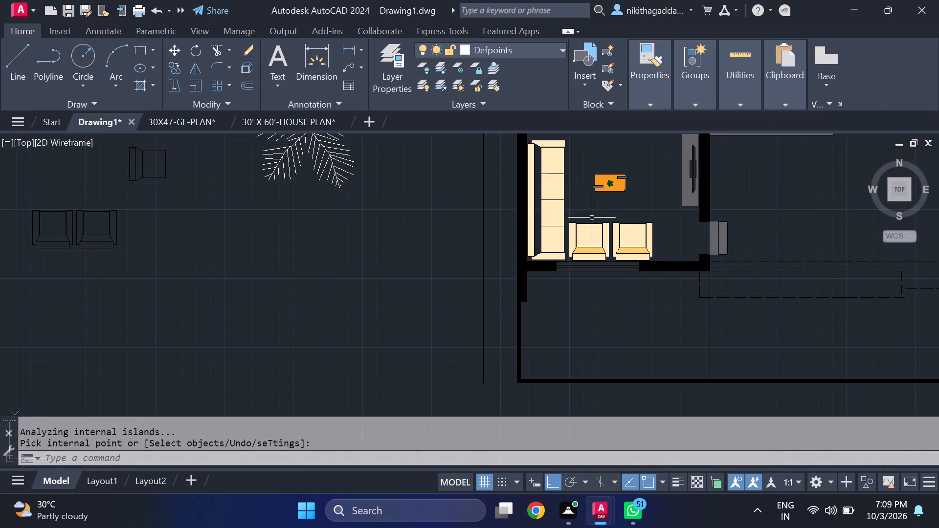
{"action": "middle_click_drag", "start_coordinate": [584, 210], "coordinate": [596, 267]}
{"action": "type", "text": "hatch"}
{"action": "key", "text": "Return"}
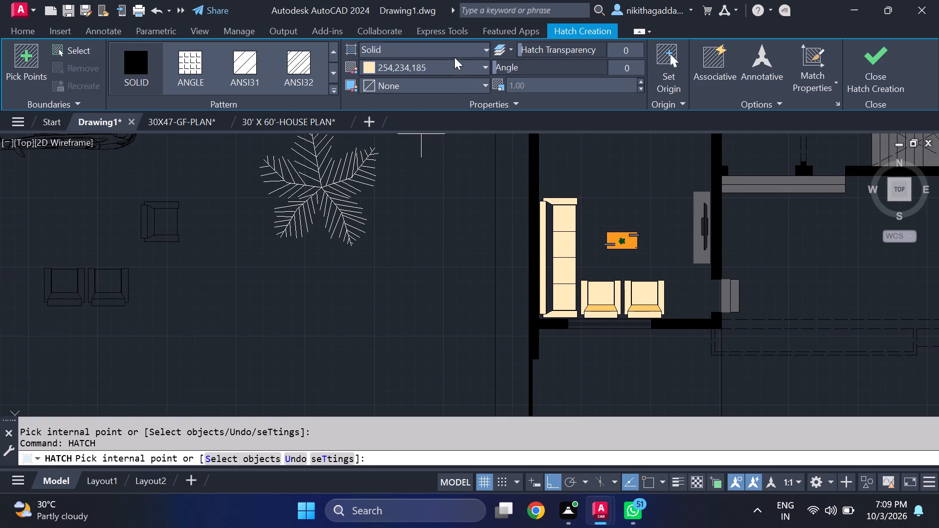
{"action": "left_click", "coordinate": [457, 65]}
{"action": "left_click", "coordinate": [398, 176]}
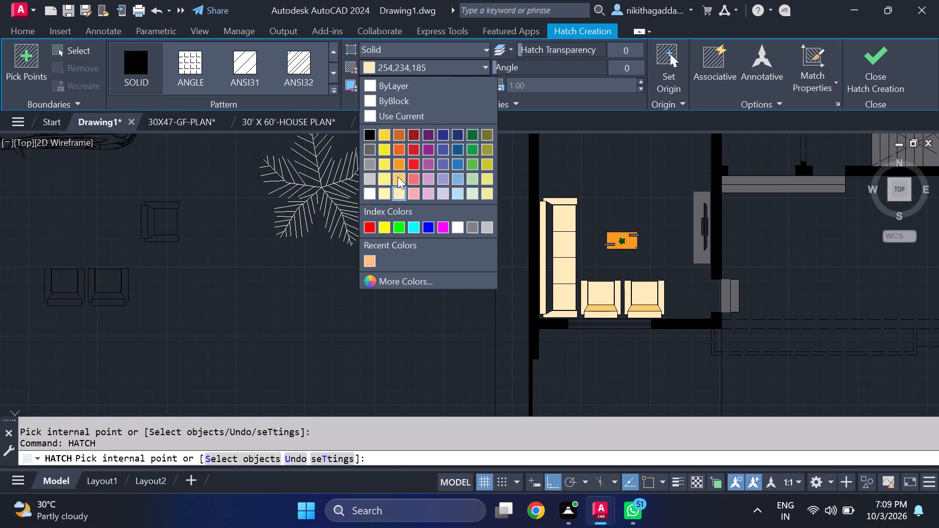
{"action": "left_click", "coordinate": [549, 249]}
{"action": "left_click", "coordinate": [874, 80]}
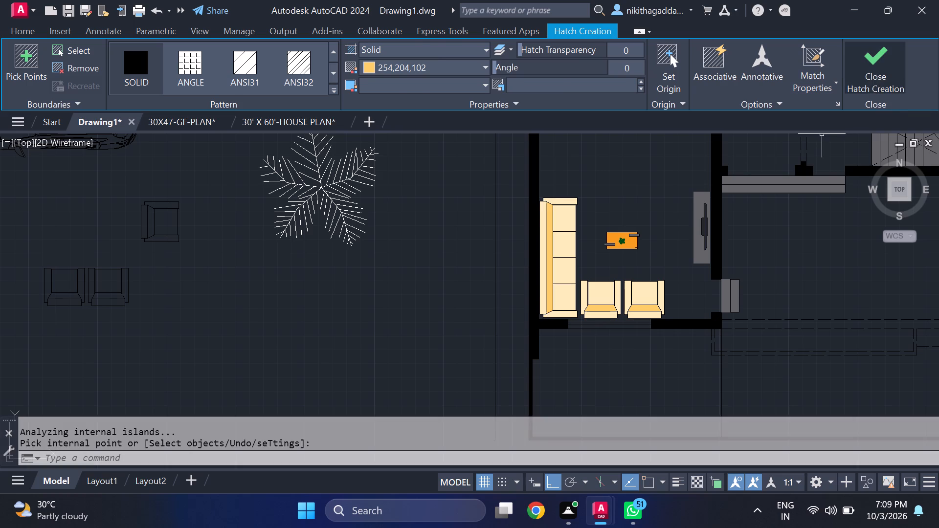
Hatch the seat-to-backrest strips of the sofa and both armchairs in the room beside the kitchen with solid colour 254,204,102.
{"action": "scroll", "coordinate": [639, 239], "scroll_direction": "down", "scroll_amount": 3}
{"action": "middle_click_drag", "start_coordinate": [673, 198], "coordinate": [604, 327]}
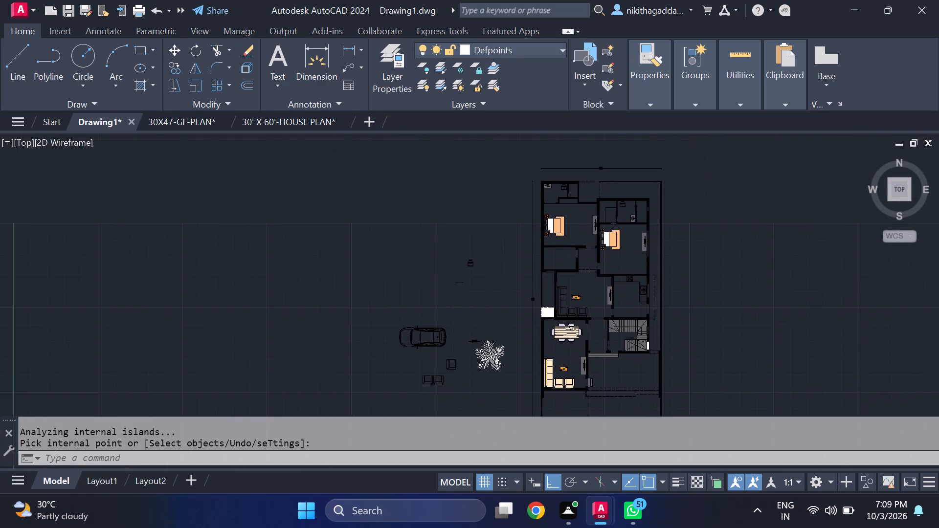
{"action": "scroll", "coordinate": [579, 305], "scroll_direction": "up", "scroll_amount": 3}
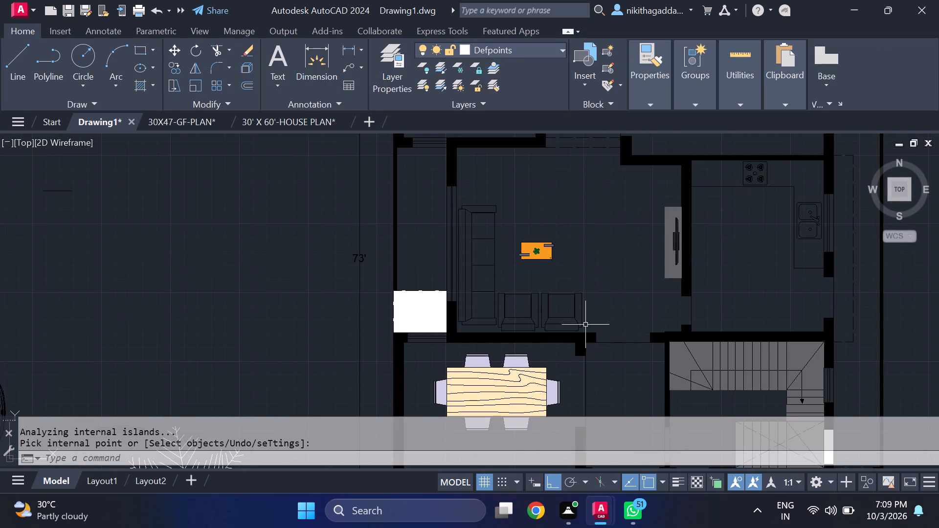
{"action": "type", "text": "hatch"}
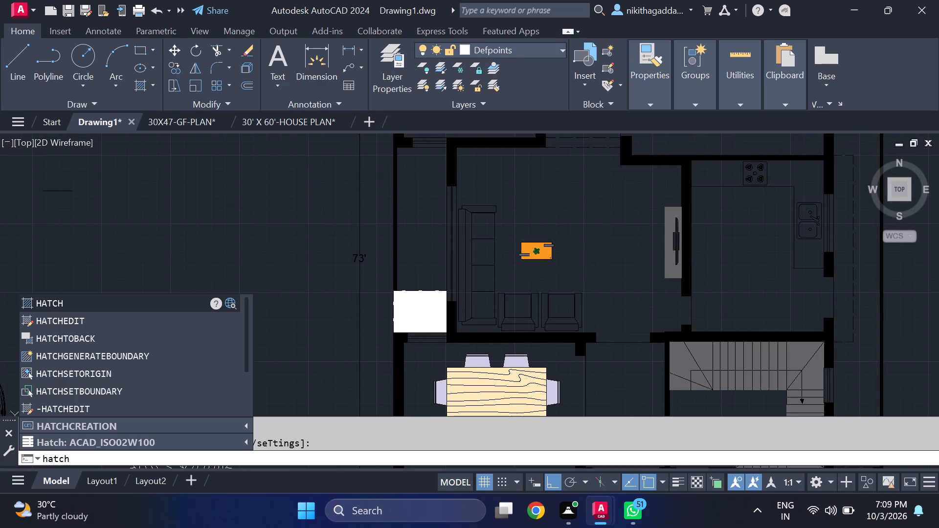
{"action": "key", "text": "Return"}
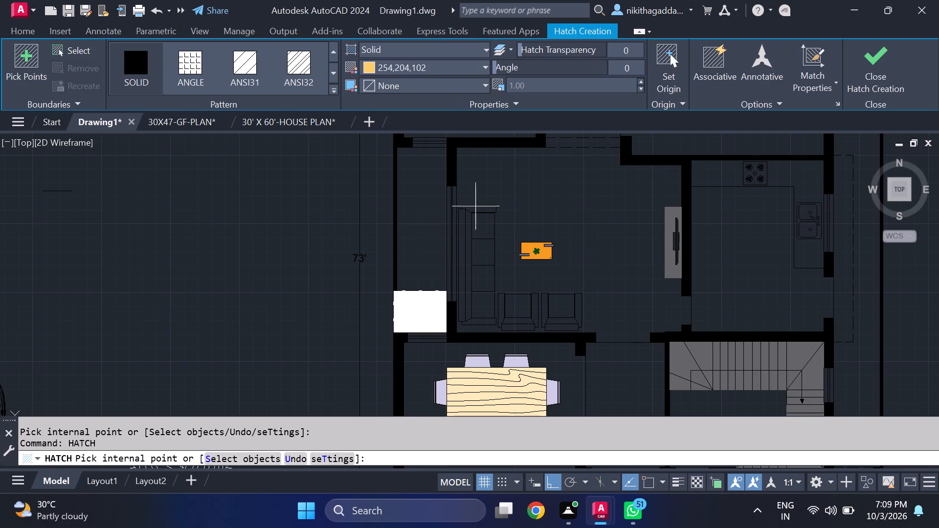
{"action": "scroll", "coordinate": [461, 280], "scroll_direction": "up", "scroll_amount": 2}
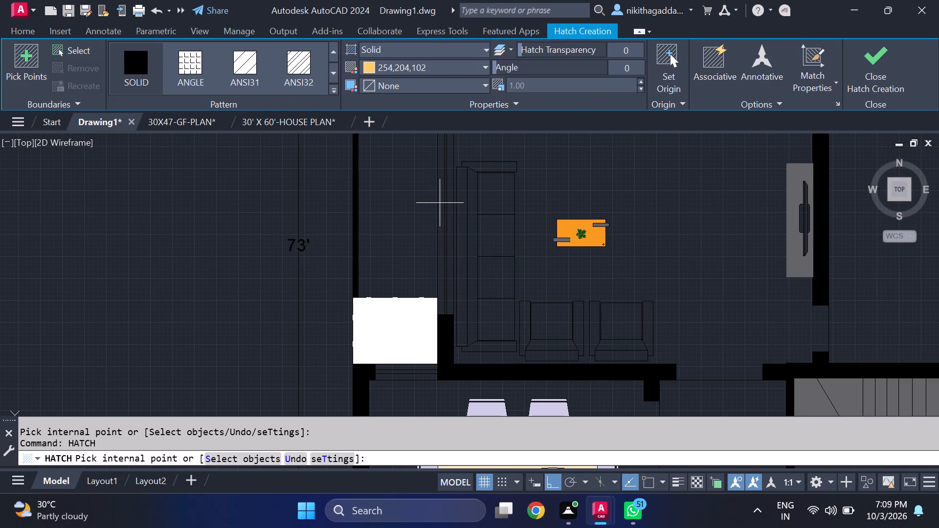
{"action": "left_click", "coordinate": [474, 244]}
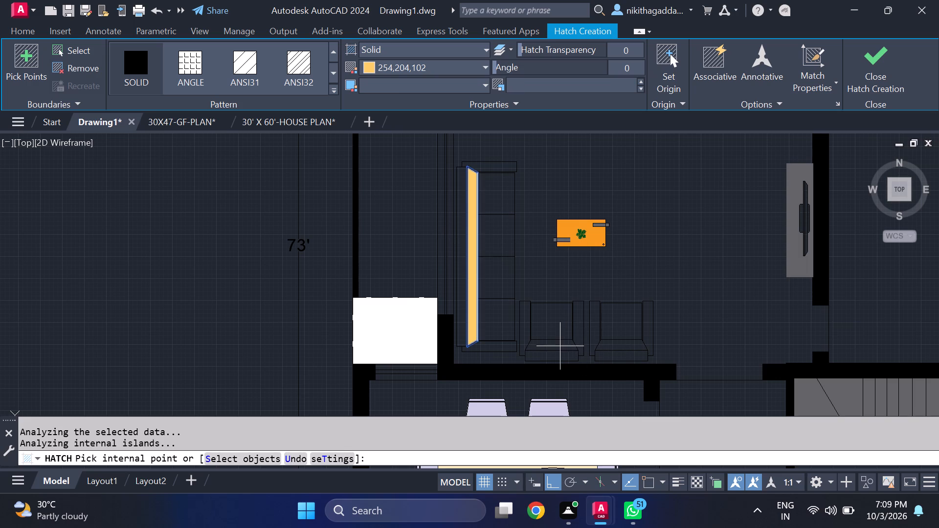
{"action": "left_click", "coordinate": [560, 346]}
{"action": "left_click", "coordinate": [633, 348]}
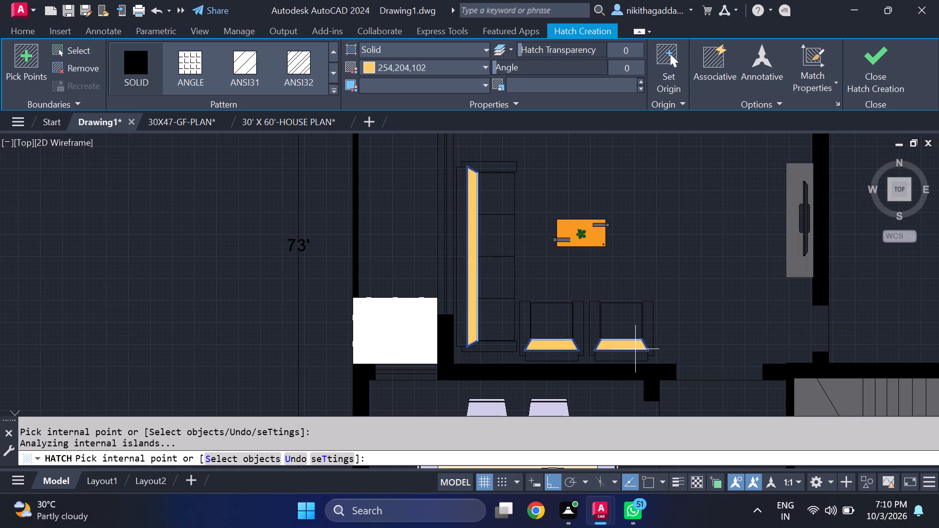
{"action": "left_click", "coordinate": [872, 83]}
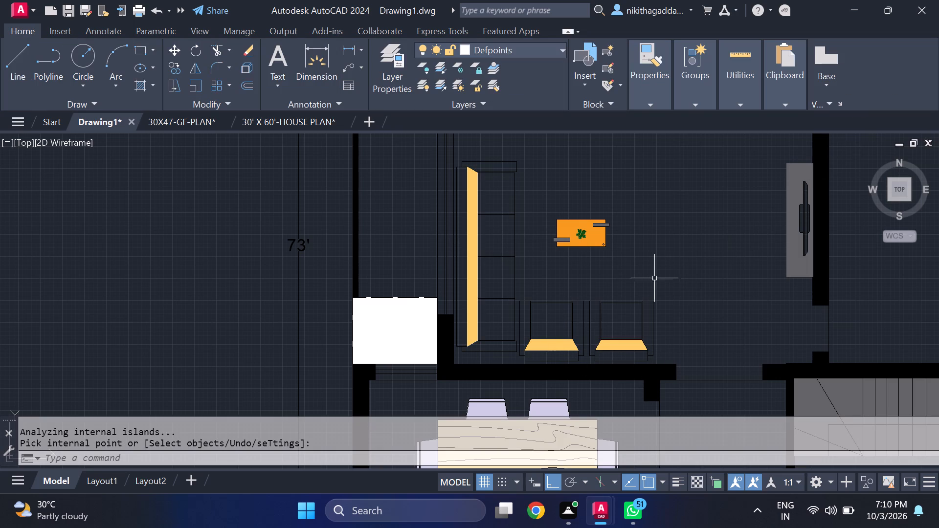
Hatch the armrests, backrest and four seats of the sofa beside the kitchen with solid colour 254,234,185.
{"action": "type", "text": "hatch"}
{"action": "key", "text": "Return"}
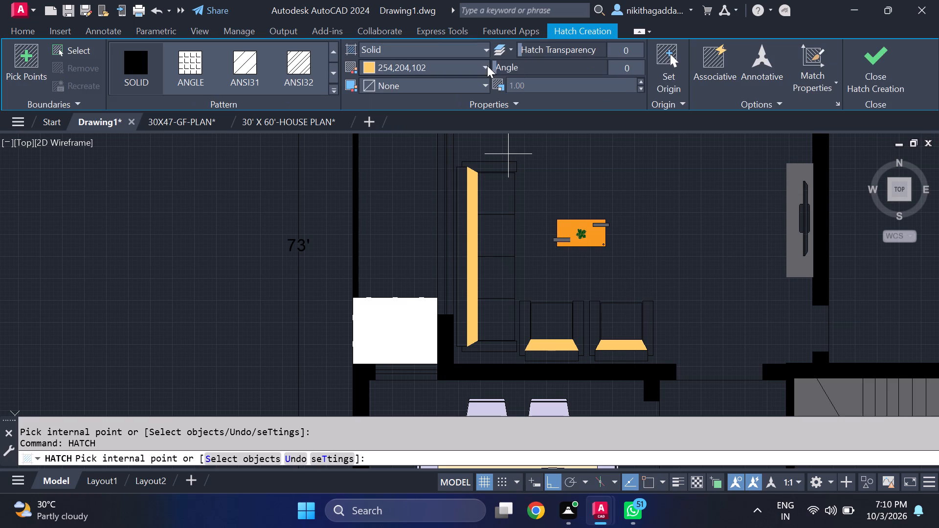
{"action": "left_click", "coordinate": [477, 66]}
{"action": "left_click", "coordinate": [396, 193]}
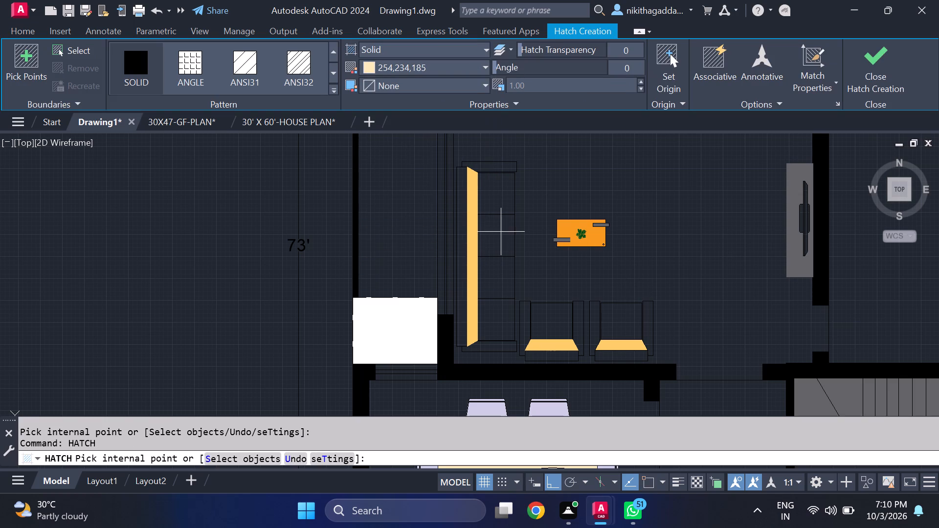
{"action": "left_click", "coordinate": [491, 163]}
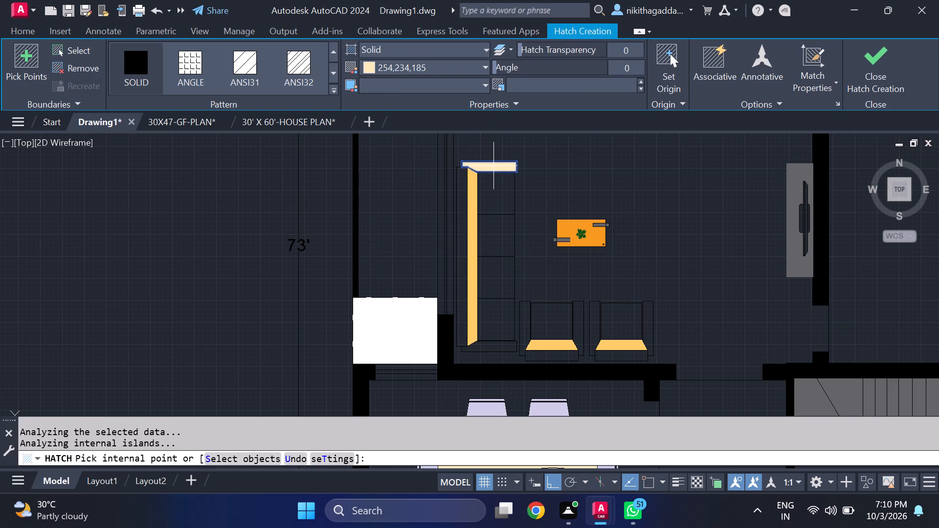
{"action": "left_click", "coordinate": [460, 220]}
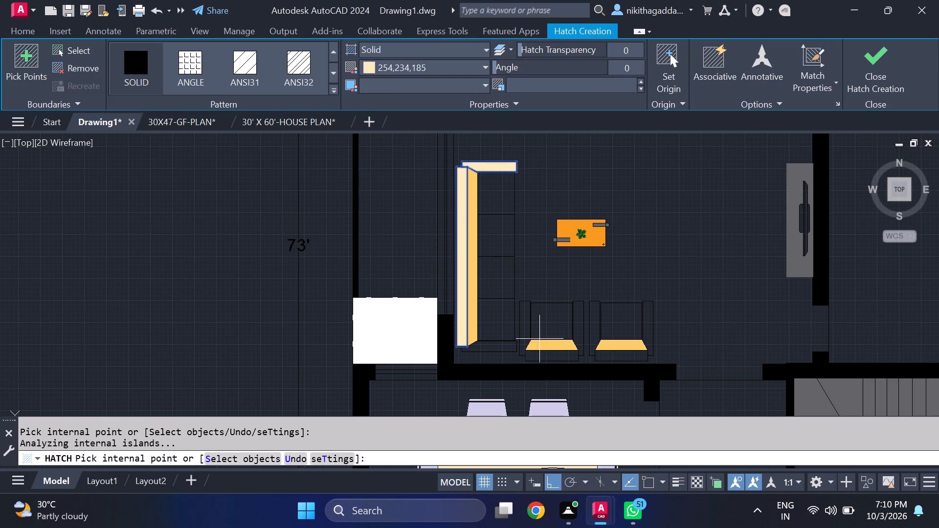
{"action": "left_click", "coordinate": [487, 351]}
{"action": "left_click", "coordinate": [489, 320]}
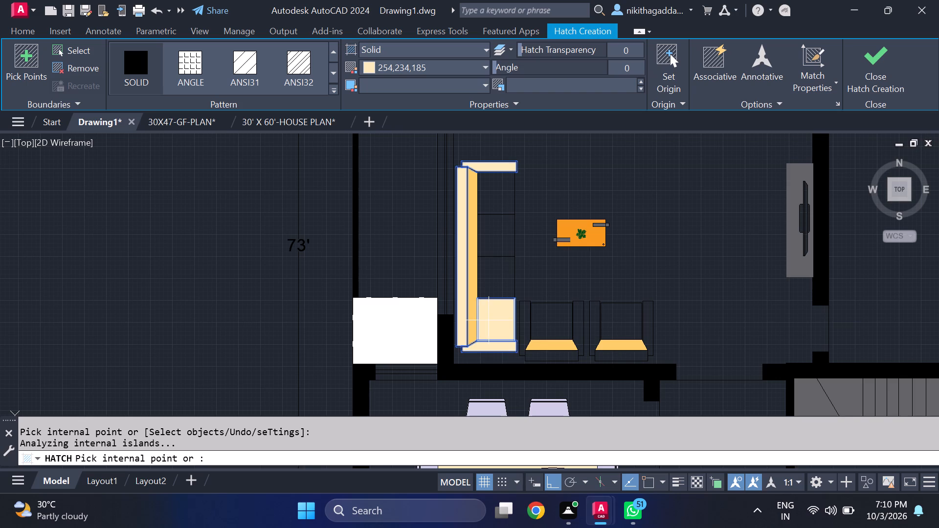
{"action": "left_click", "coordinate": [484, 267]}
{"action": "left_click", "coordinate": [505, 233]}
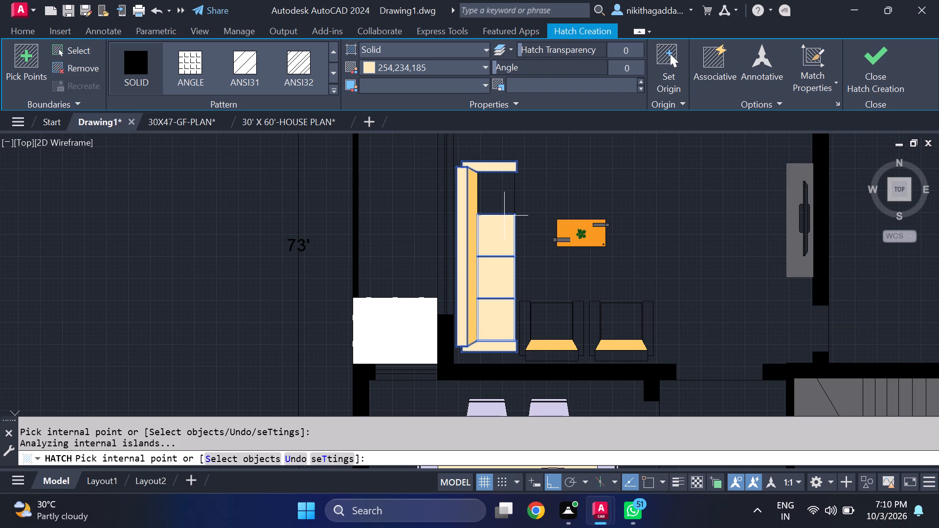
{"action": "left_click", "coordinate": [501, 188]}
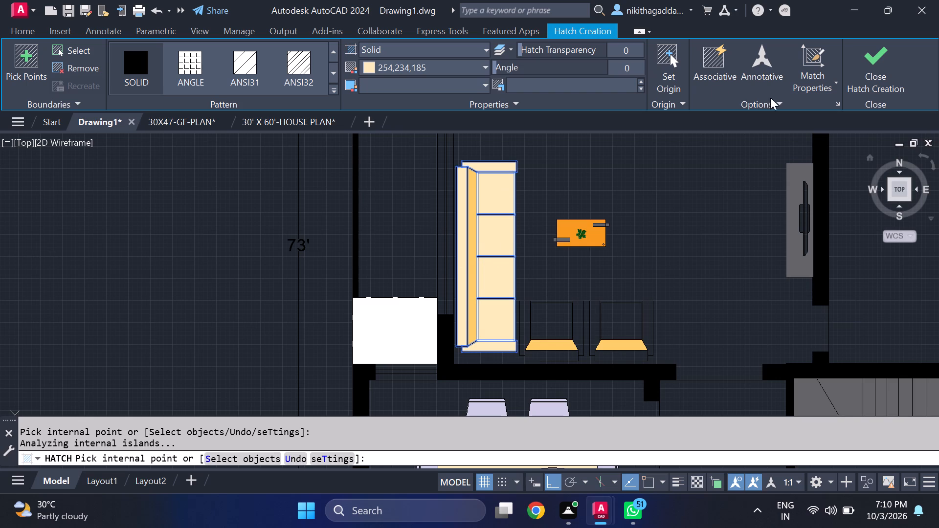
{"action": "left_click", "coordinate": [879, 75]}
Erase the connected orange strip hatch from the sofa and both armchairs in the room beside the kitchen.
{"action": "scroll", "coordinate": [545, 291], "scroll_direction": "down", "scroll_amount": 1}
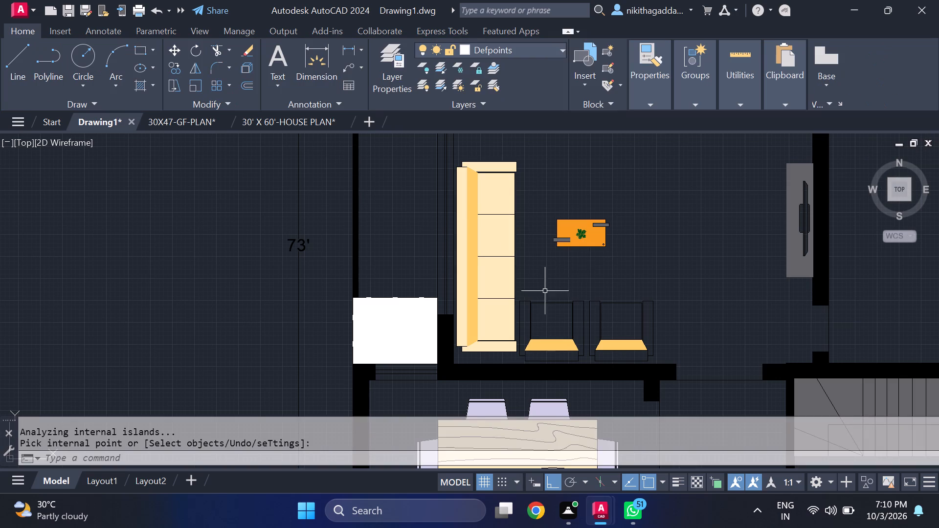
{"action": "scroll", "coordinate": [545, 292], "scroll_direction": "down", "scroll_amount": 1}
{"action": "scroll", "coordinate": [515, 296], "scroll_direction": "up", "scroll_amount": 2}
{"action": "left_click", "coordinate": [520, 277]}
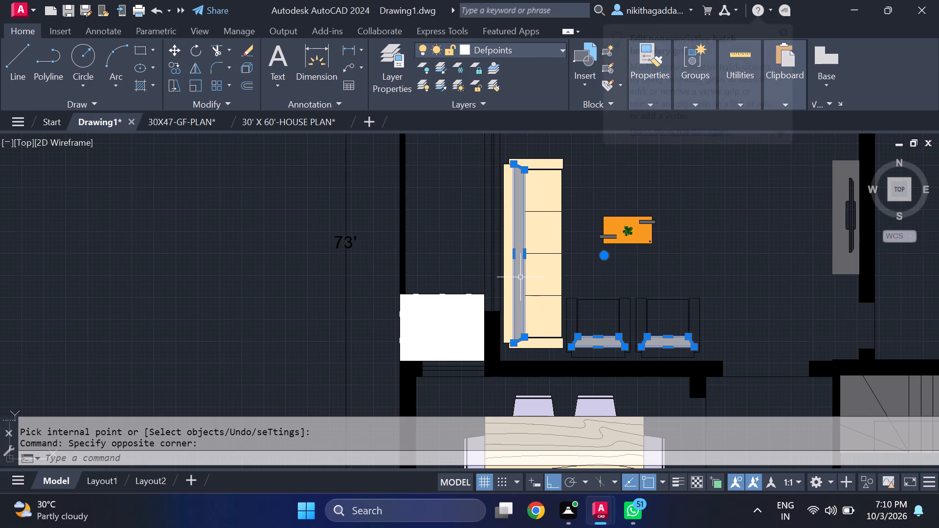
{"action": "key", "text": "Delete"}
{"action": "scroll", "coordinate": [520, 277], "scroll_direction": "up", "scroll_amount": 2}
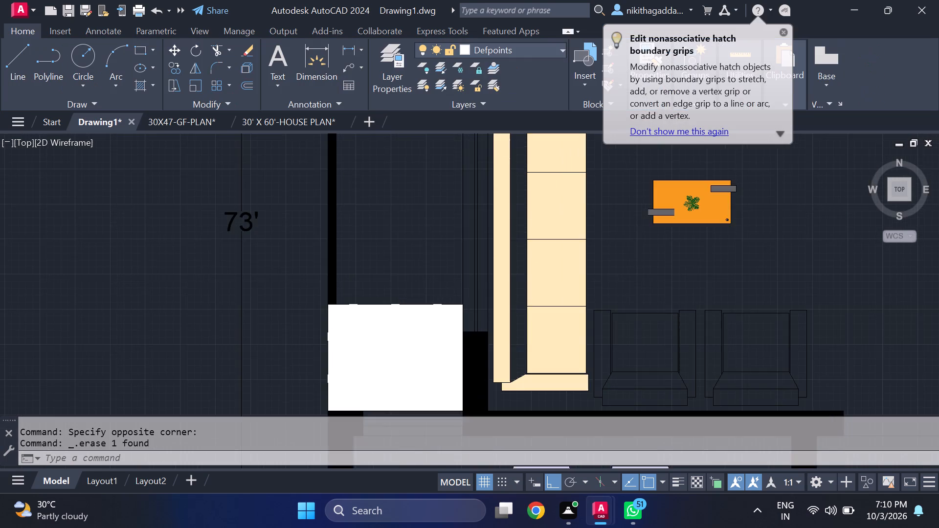
Hatch the seat-to-backrest strip of the sofa beside the kitchen with solid colour 254,204,102.
{"action": "scroll", "coordinate": [520, 277], "scroll_direction": "down", "scroll_amount": 4}
{"action": "type", "text": "hatch"}
{"action": "key", "text": "Return"}
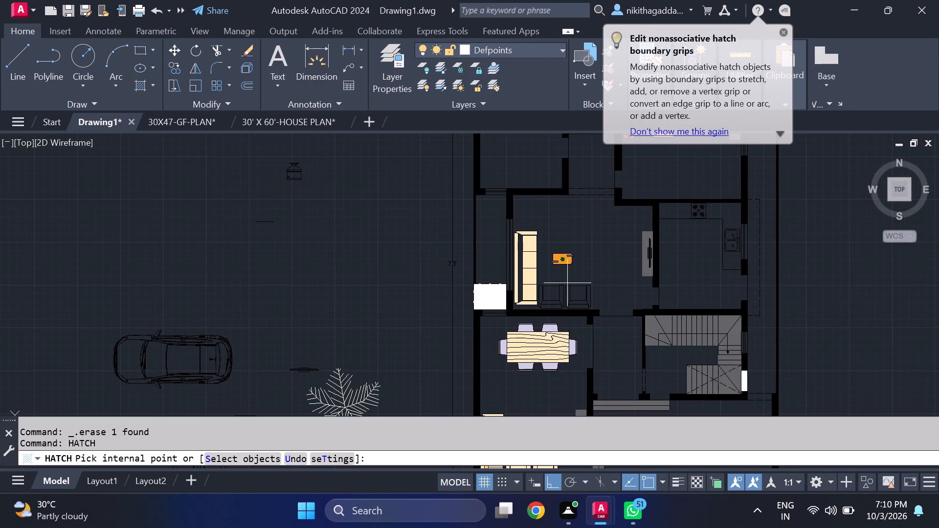
{"action": "left_click", "coordinate": [446, 67]}
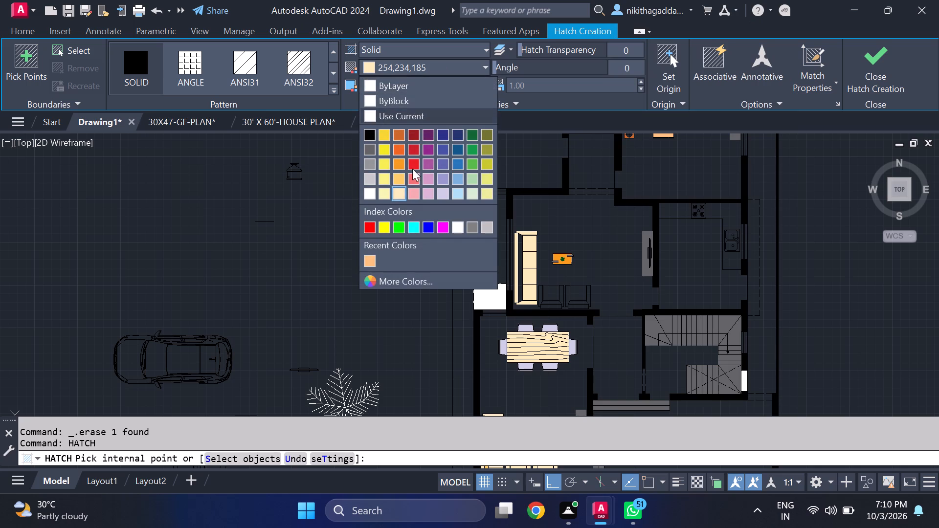
{"action": "left_click", "coordinate": [396, 178]}
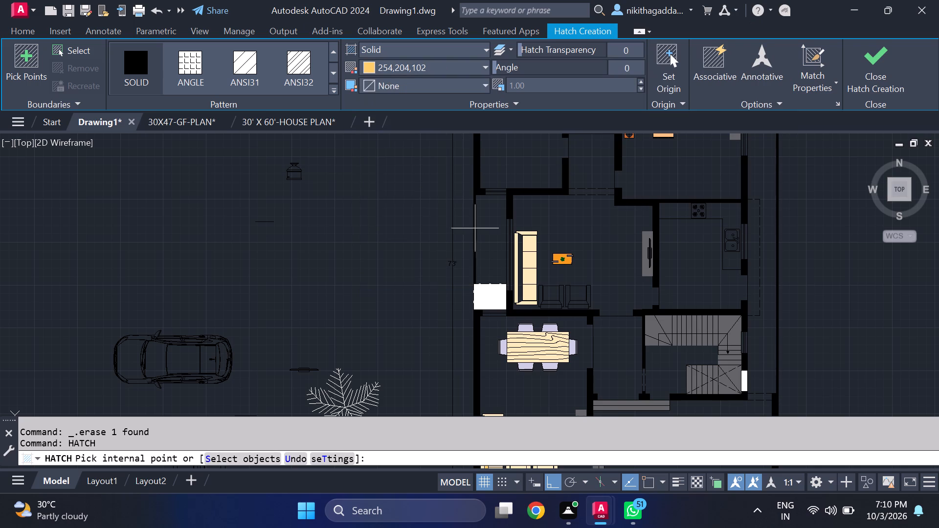
{"action": "scroll", "coordinate": [515, 279], "scroll_direction": "up", "scroll_amount": 2}
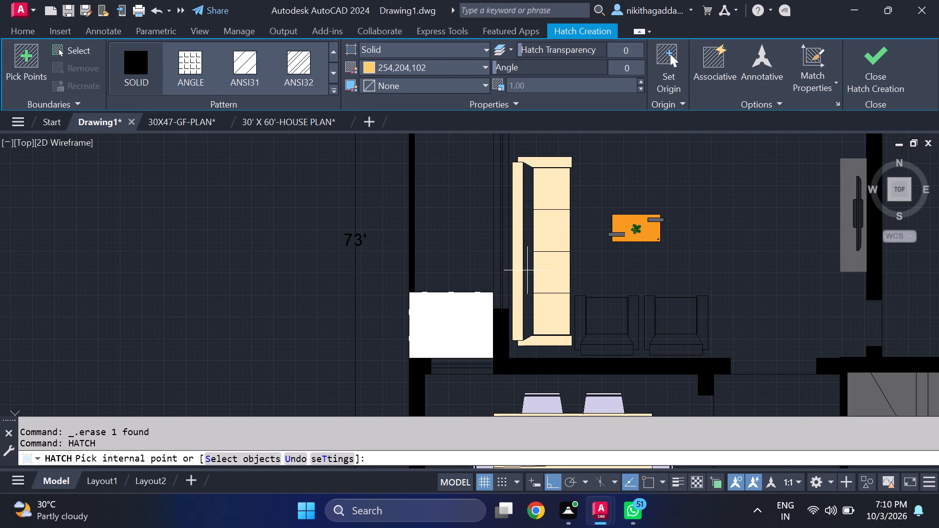
{"action": "left_click", "coordinate": [528, 270]}
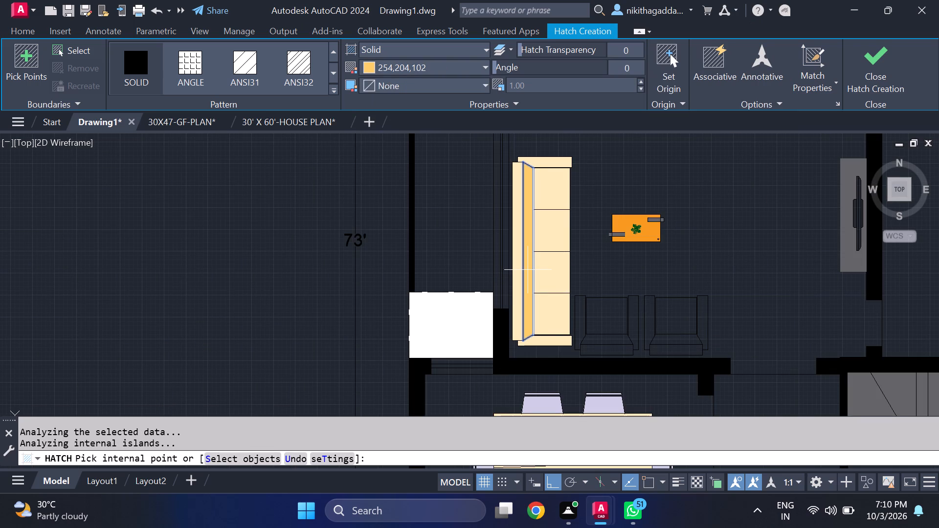
{"action": "left_click", "coordinate": [882, 50]}
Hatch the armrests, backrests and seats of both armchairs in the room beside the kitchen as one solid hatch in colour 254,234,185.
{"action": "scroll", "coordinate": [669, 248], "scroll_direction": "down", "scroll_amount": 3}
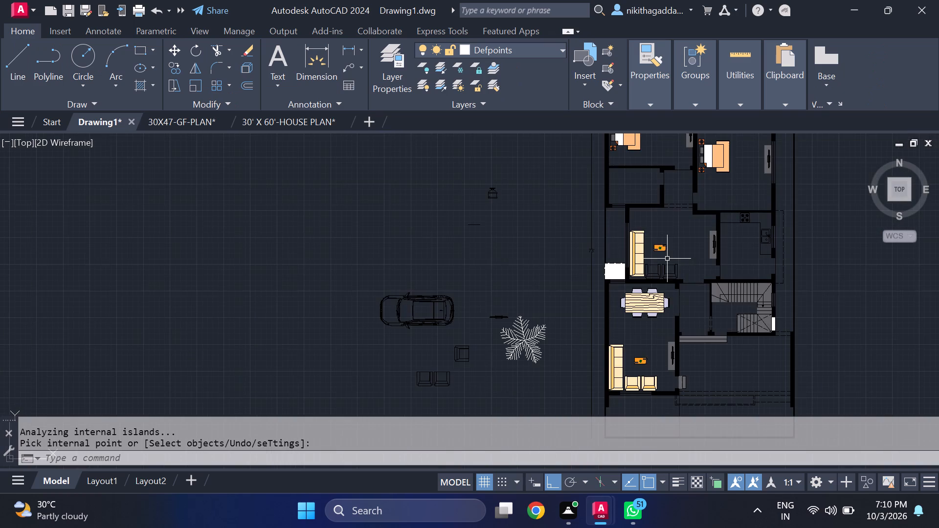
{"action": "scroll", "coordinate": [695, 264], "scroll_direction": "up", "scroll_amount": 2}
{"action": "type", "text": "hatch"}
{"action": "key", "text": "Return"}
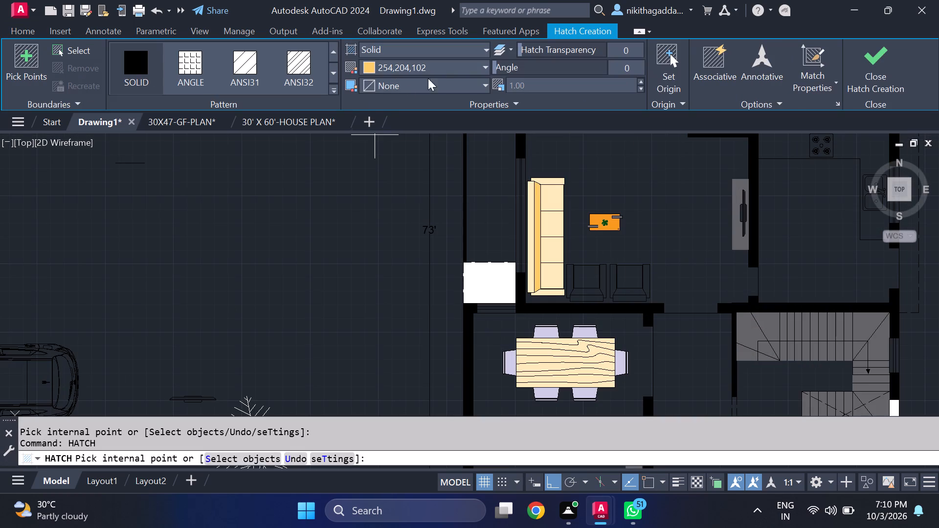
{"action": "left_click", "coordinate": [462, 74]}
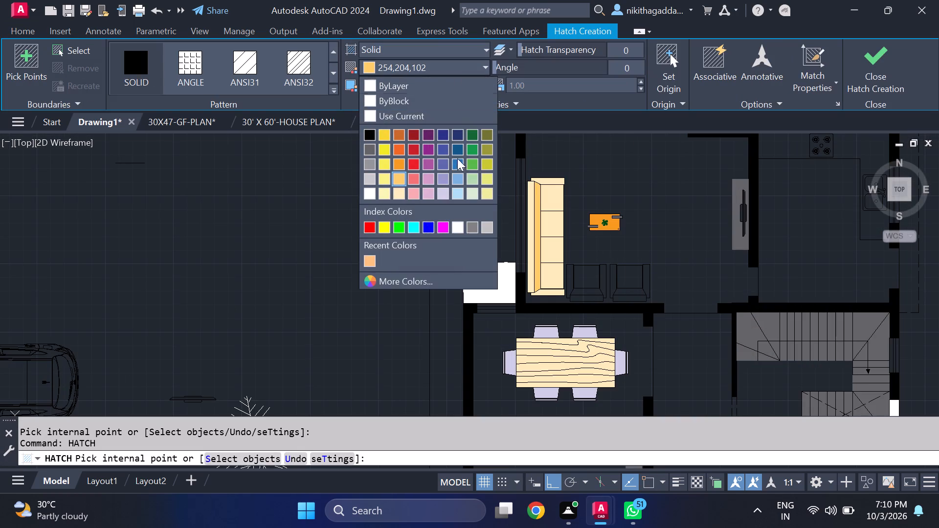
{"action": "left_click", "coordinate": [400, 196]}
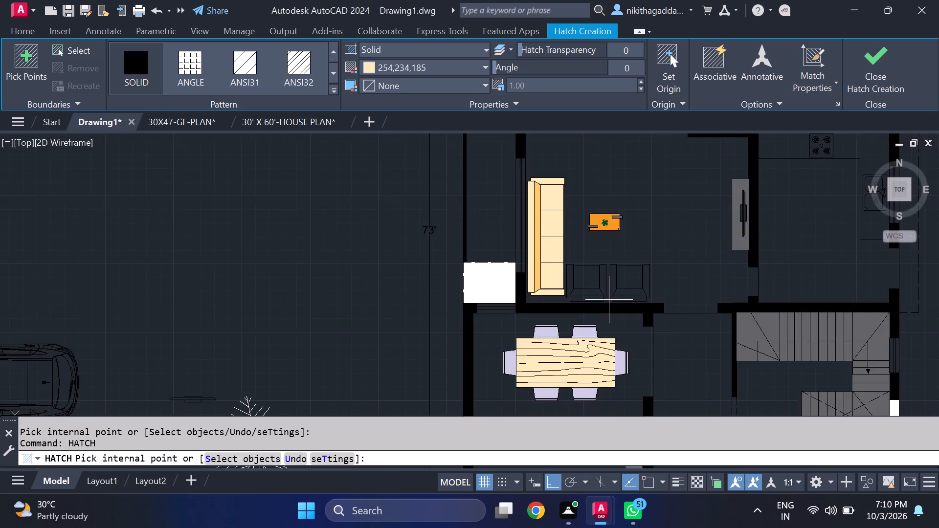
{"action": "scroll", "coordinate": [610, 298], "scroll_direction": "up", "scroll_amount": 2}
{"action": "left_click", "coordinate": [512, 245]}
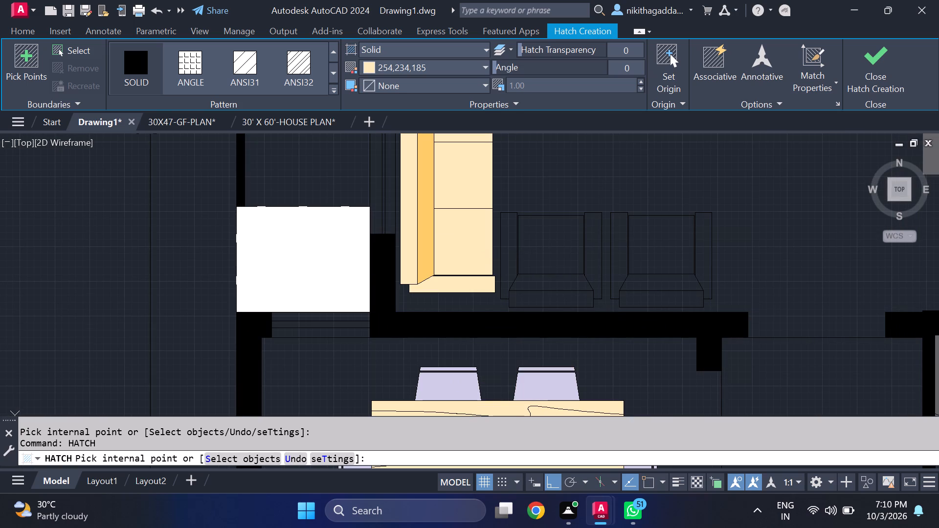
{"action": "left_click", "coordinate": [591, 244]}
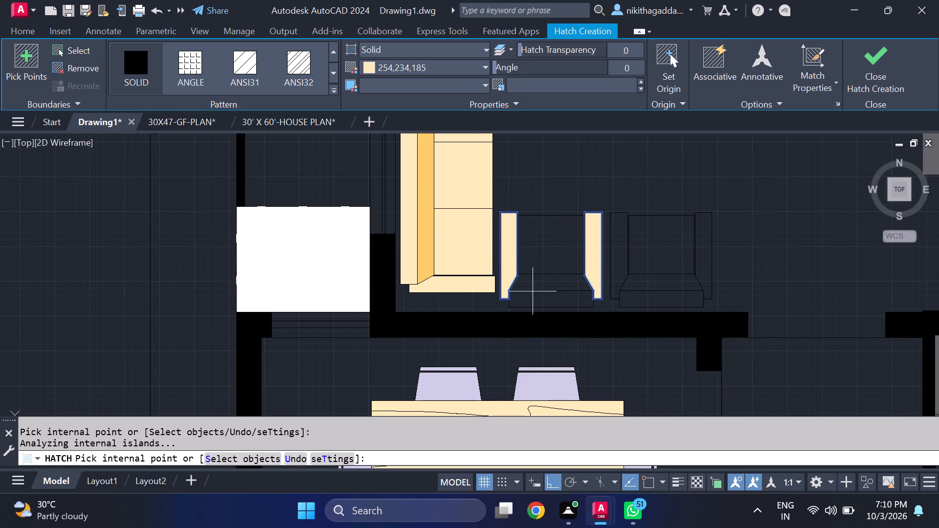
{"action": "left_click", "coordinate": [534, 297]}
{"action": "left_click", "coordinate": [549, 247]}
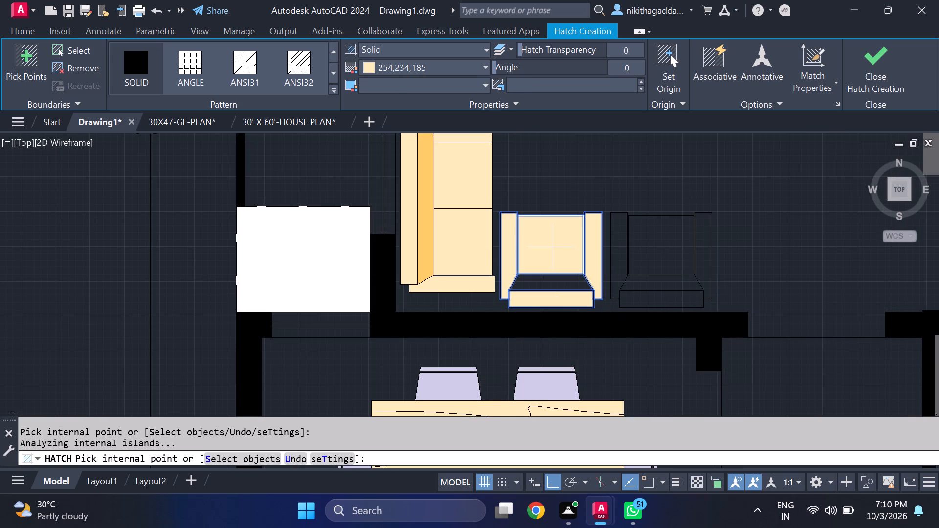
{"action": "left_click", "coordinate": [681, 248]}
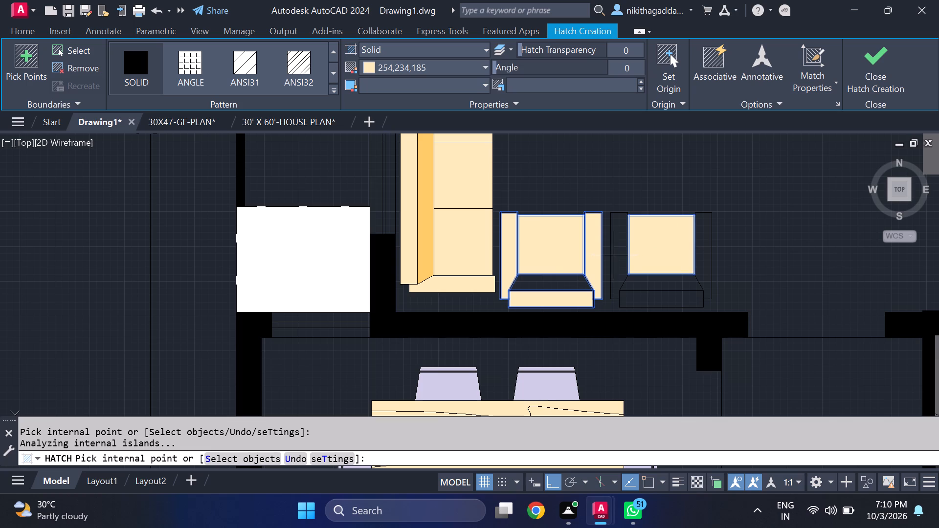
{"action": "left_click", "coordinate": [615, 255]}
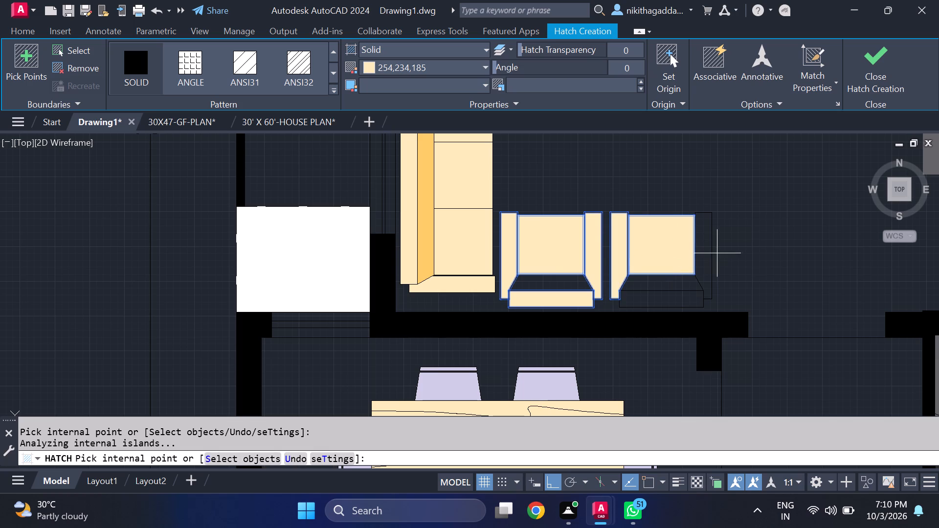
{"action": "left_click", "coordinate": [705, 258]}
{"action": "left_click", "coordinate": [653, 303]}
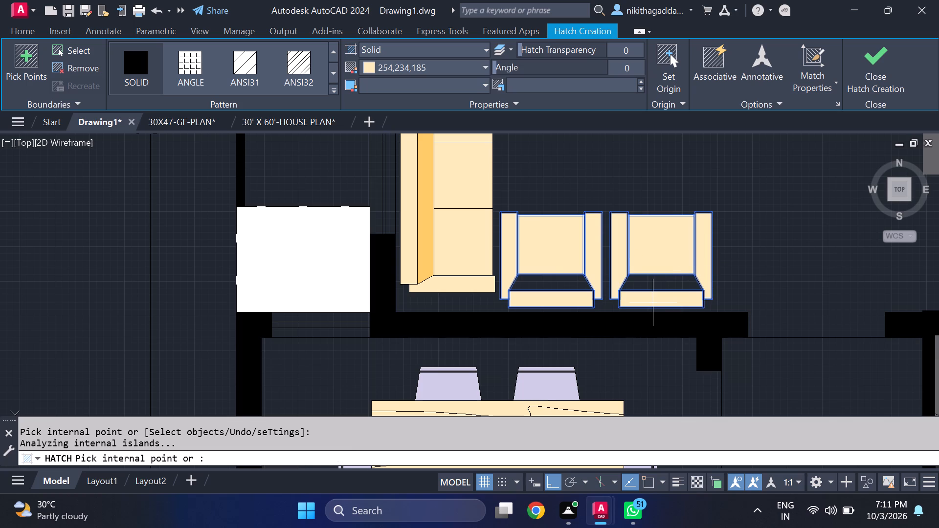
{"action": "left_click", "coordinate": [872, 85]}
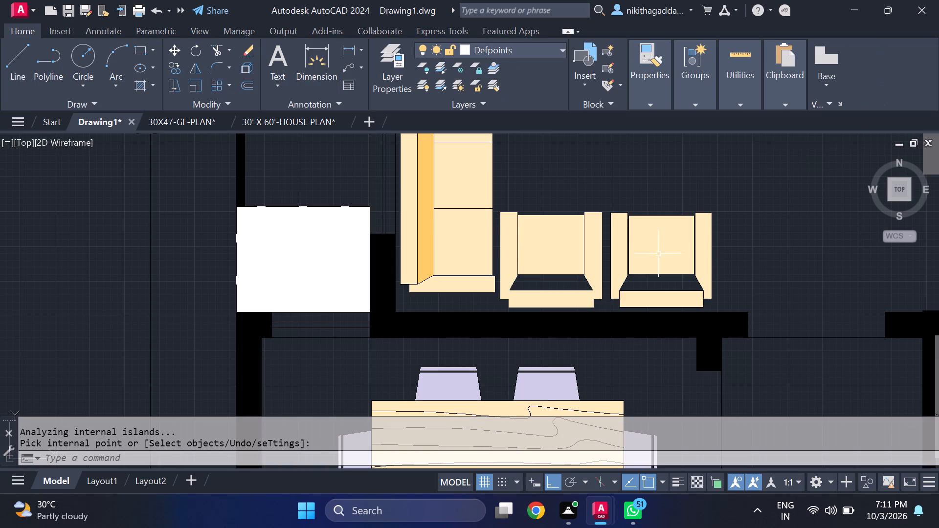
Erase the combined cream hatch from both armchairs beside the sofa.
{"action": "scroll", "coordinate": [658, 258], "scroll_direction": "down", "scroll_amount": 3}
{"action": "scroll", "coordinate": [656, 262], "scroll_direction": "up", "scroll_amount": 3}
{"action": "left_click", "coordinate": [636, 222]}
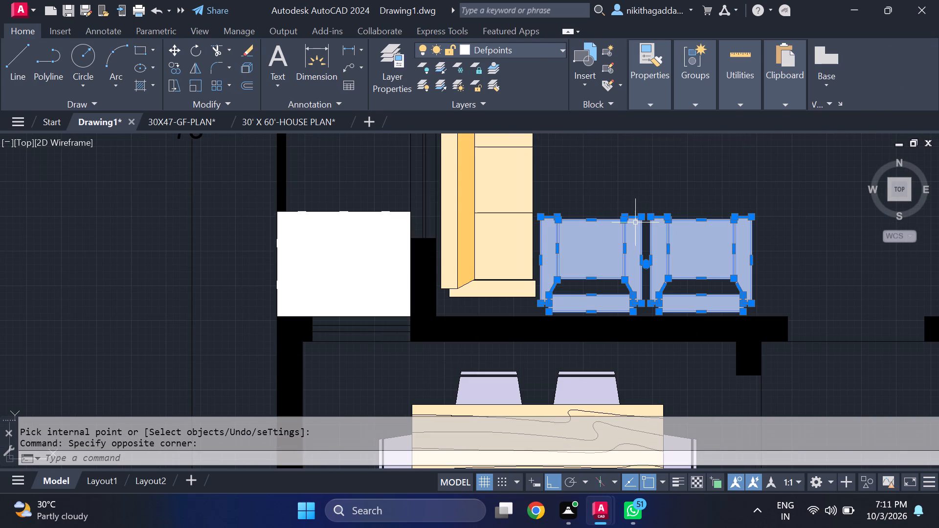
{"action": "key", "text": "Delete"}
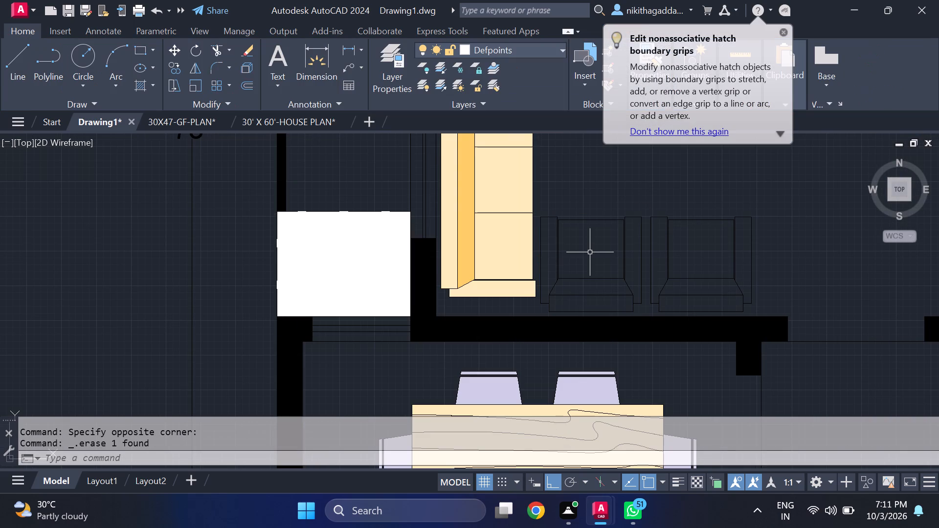
Hatch the armrests, backrest and seat of only the armchair nearest the sofa with solid colour 254,234,185.
{"action": "type", "text": "hatch"}
{"action": "key", "text": "Return"}
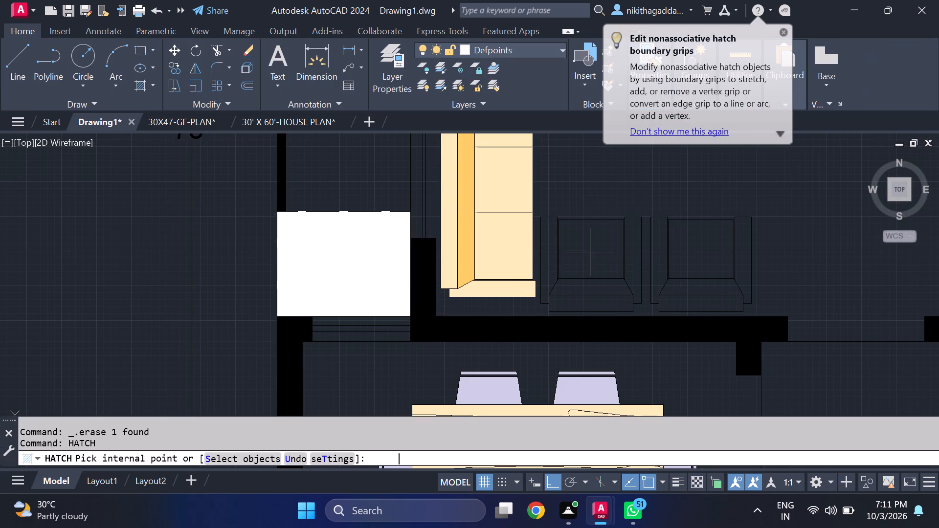
{"action": "left_click", "coordinate": [554, 251]}
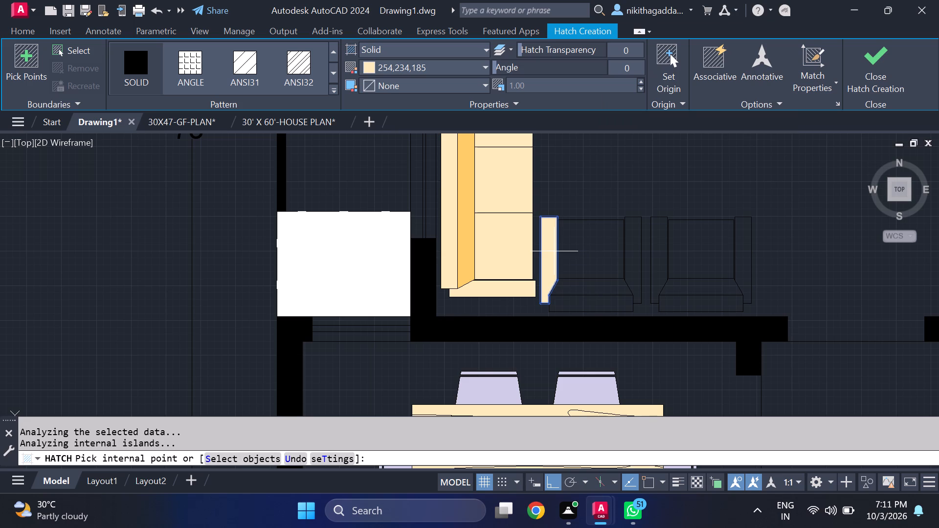
{"action": "left_click", "coordinate": [635, 263]}
{"action": "left_click", "coordinate": [587, 306]}
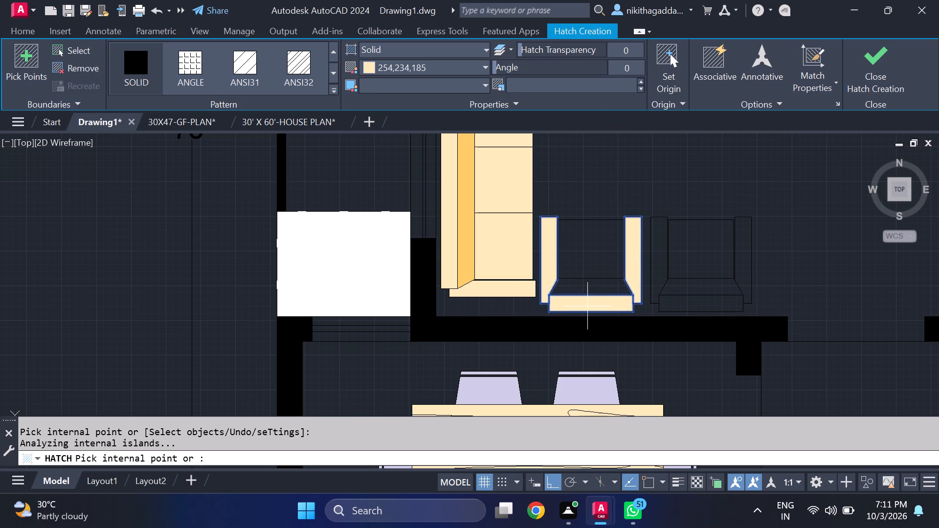
{"action": "left_click", "coordinate": [601, 258]}
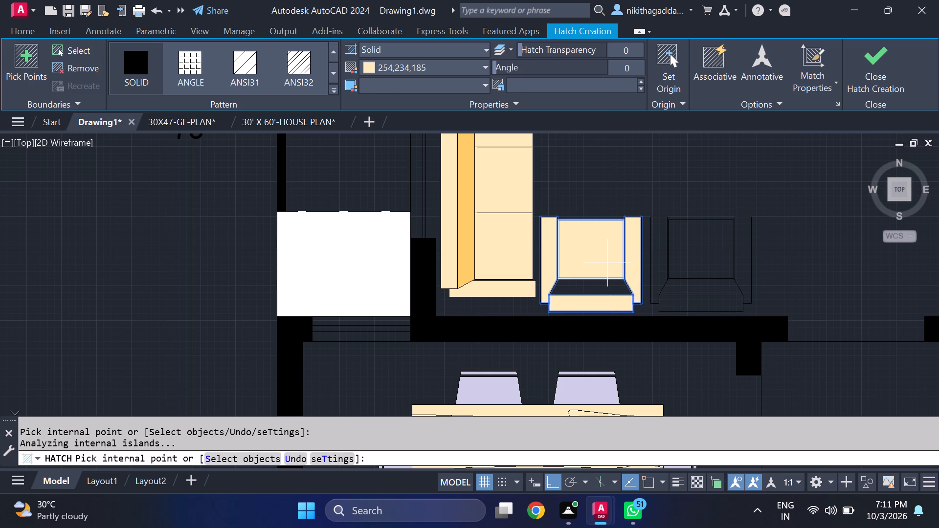
{"action": "left_click", "coordinate": [873, 61]}
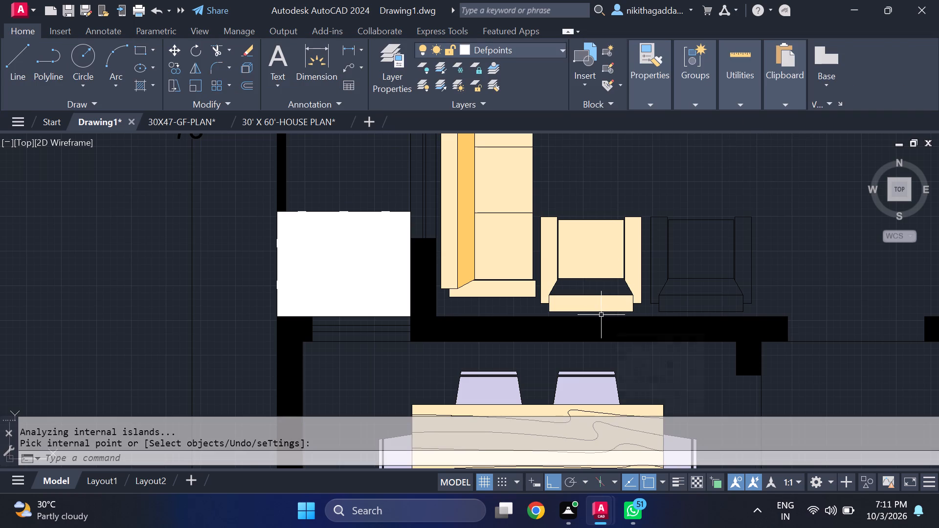
Hatch the seat-to-backrest strip of the armchair nearest the sofa with solid colour 254,204,102.
{"action": "type", "text": "hatch"}
{"action": "key", "text": "Return"}
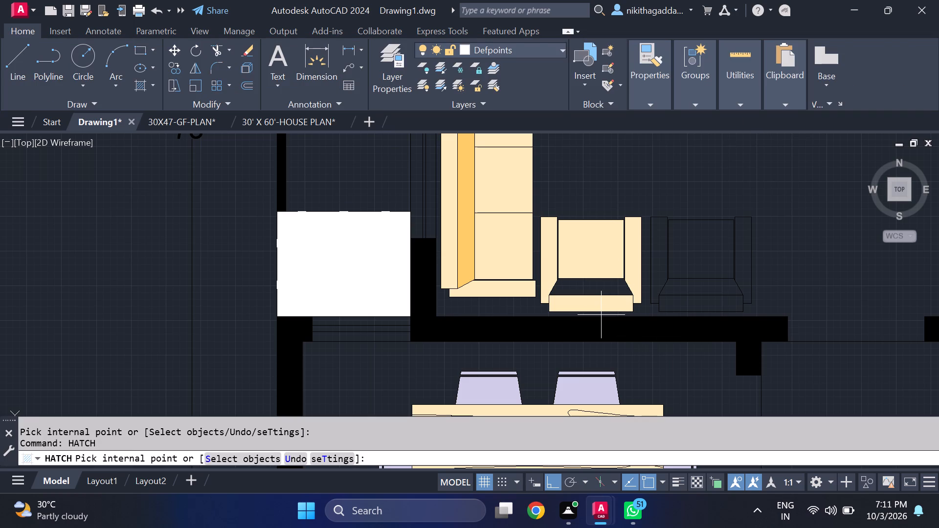
{"action": "left_click", "coordinate": [448, 70]}
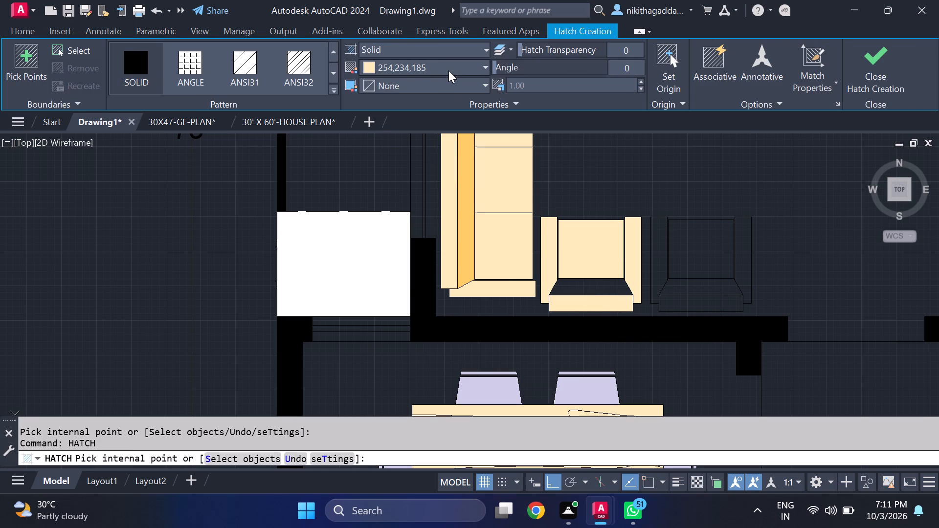
{"action": "left_click", "coordinate": [401, 176]}
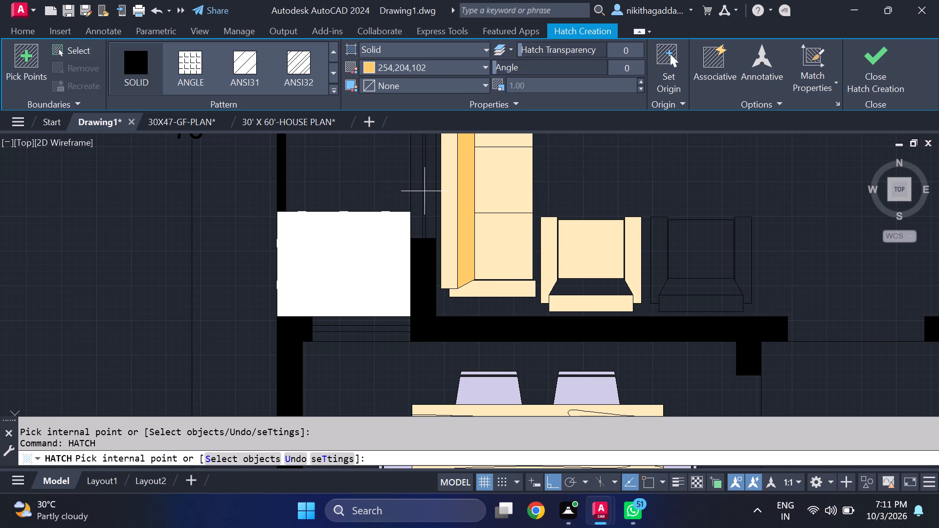
{"action": "left_click", "coordinate": [577, 291]}
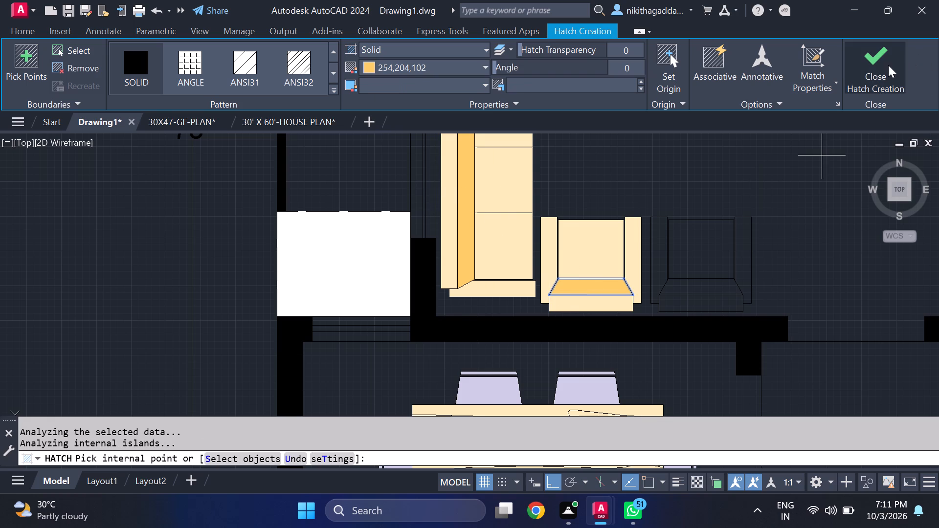
{"action": "left_click", "coordinate": [888, 65]}
Hatch the armrests, backrest and seat of the armchair farther from the sofa with solid colour 254,234,185.
{"action": "scroll", "coordinate": [699, 231], "scroll_direction": "down", "scroll_amount": 3}
{"action": "scroll", "coordinate": [718, 238], "scroll_direction": "up", "scroll_amount": 1}
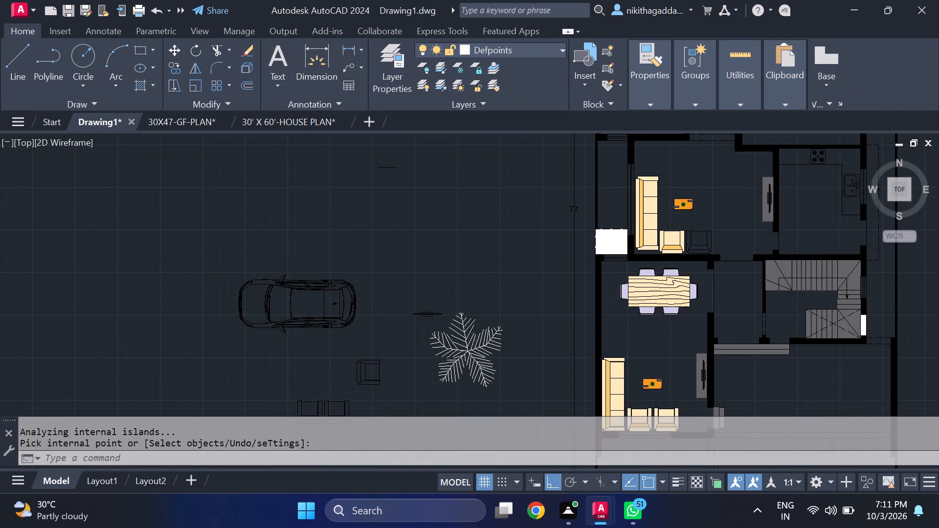
{"action": "type", "text": "hatch"}
{"action": "key", "text": "Return"}
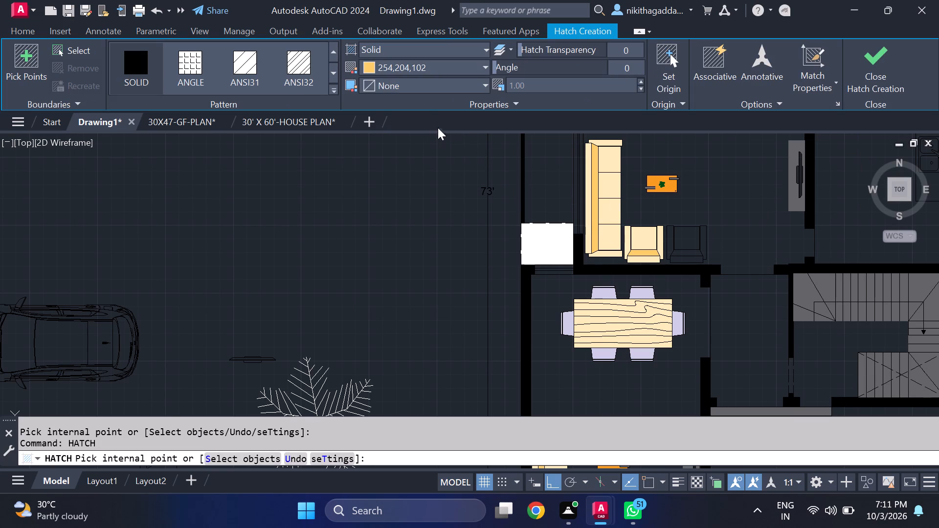
{"action": "left_click", "coordinate": [447, 68]}
{"action": "left_click", "coordinate": [402, 190]}
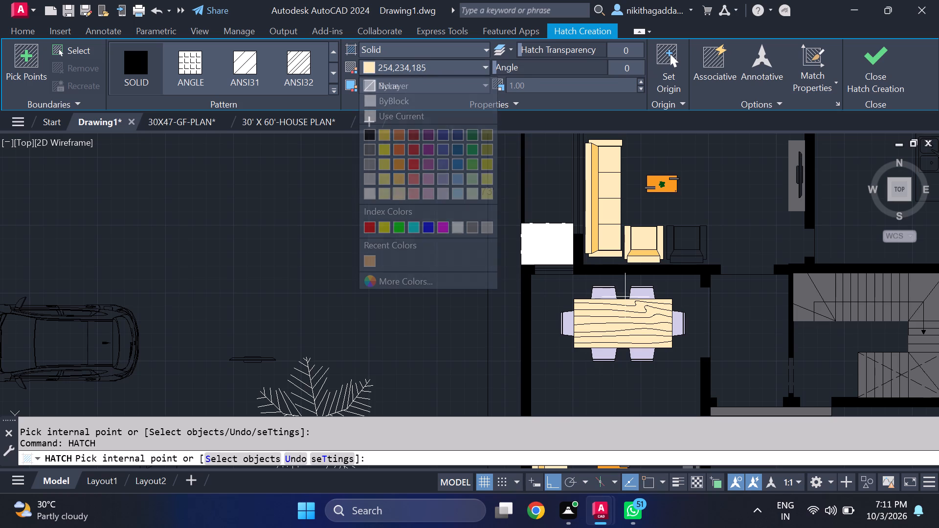
{"action": "scroll", "coordinate": [695, 223], "scroll_direction": "up", "scroll_amount": 2}
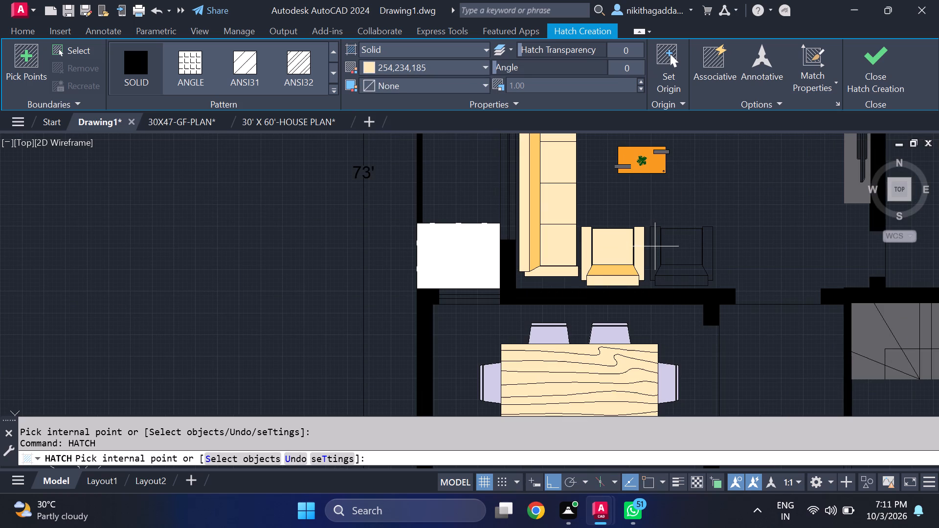
{"action": "left_click", "coordinate": [655, 246]}
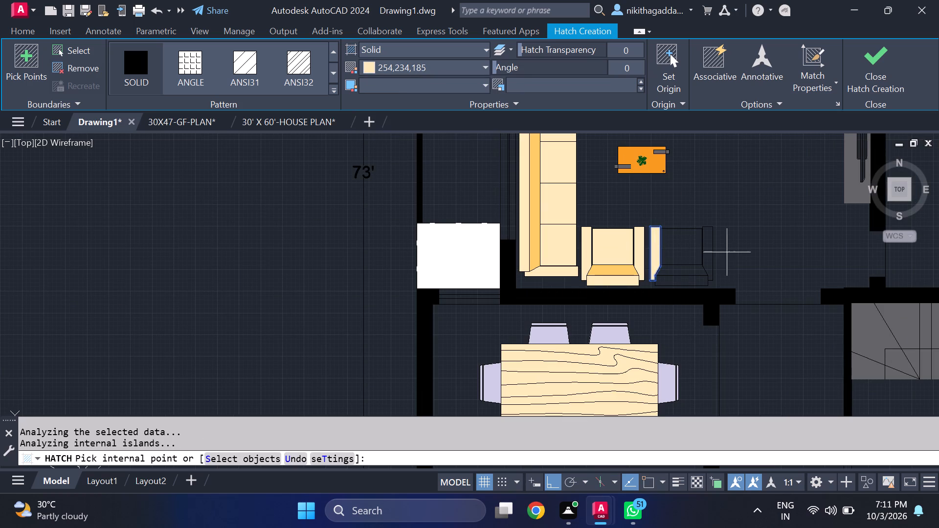
{"action": "left_click", "coordinate": [709, 249]}
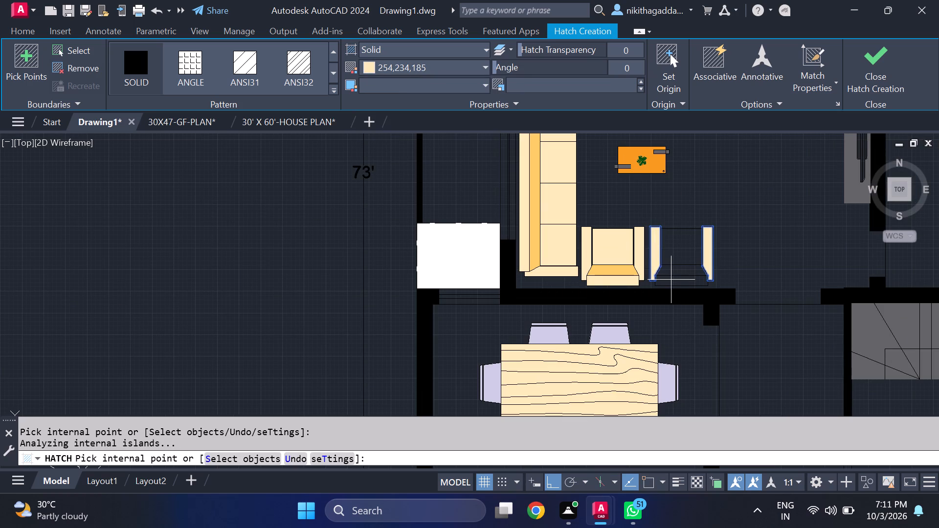
{"action": "left_click", "coordinate": [672, 280]}
{"action": "left_click", "coordinate": [682, 242]}
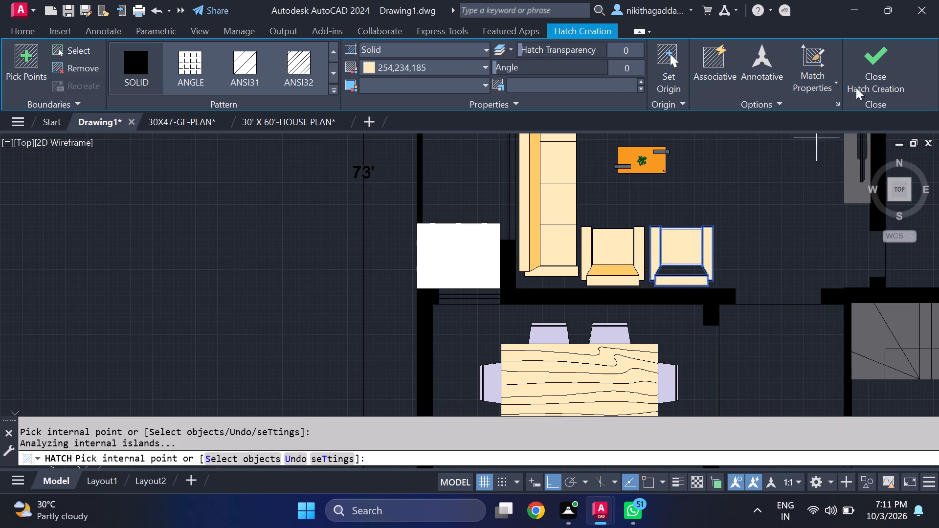
{"action": "left_click", "coordinate": [875, 73]}
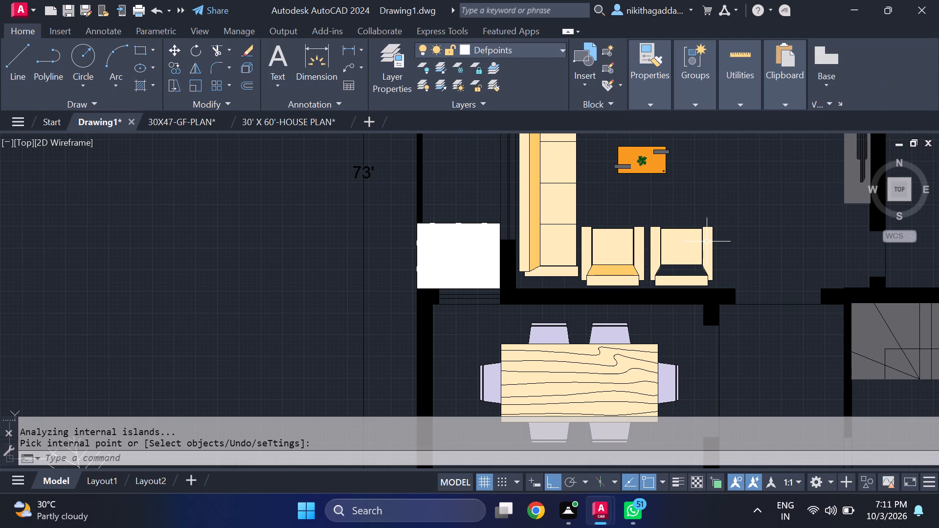
Hatch the seat-to-backrest strip of the armchair farther from the sofa with solid colour 254,204,102.
{"action": "type", "text": "hatch"}
{"action": "key", "text": "Return"}
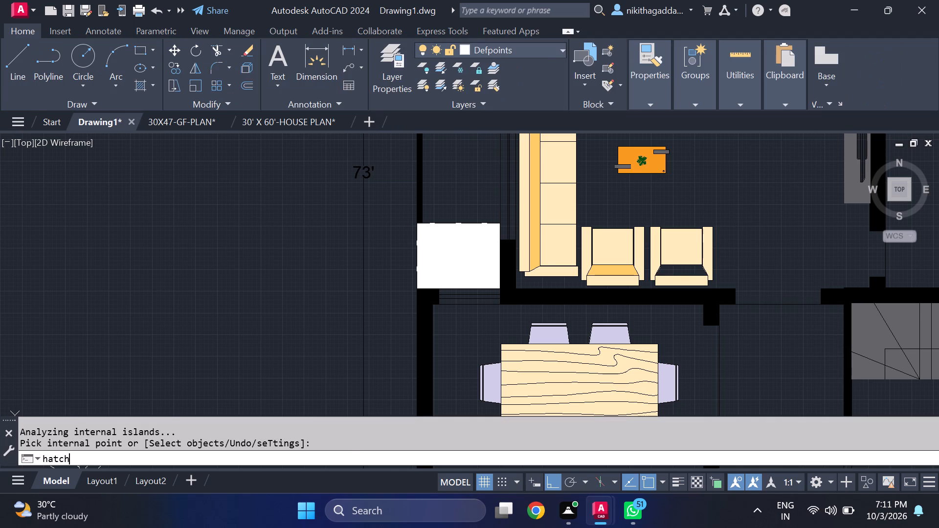
{"action": "left_click", "coordinate": [472, 66]}
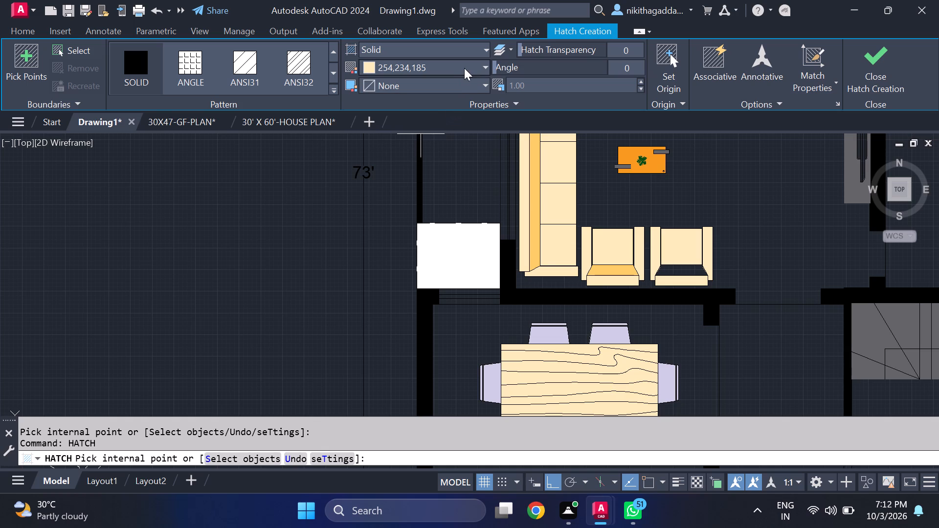
{"action": "left_click", "coordinate": [464, 68]}
{"action": "left_click", "coordinate": [393, 176]}
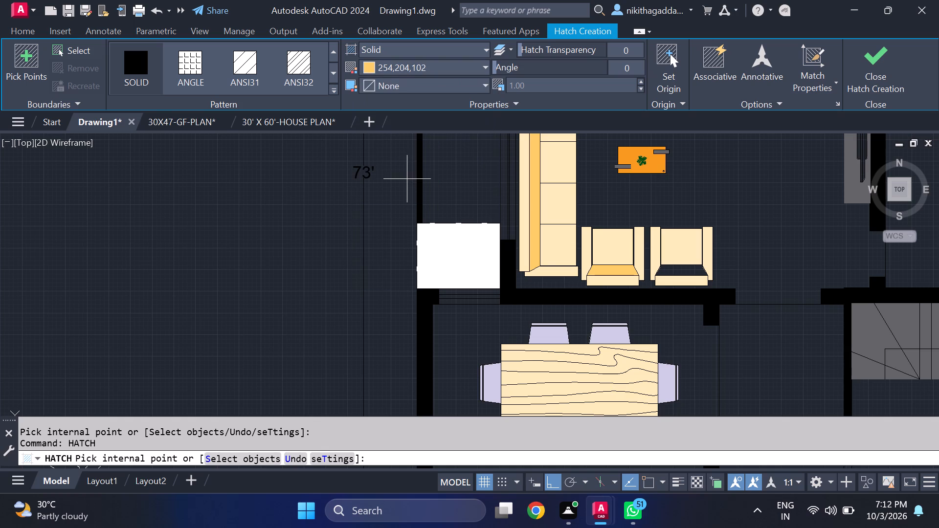
{"action": "left_click", "coordinate": [681, 269]}
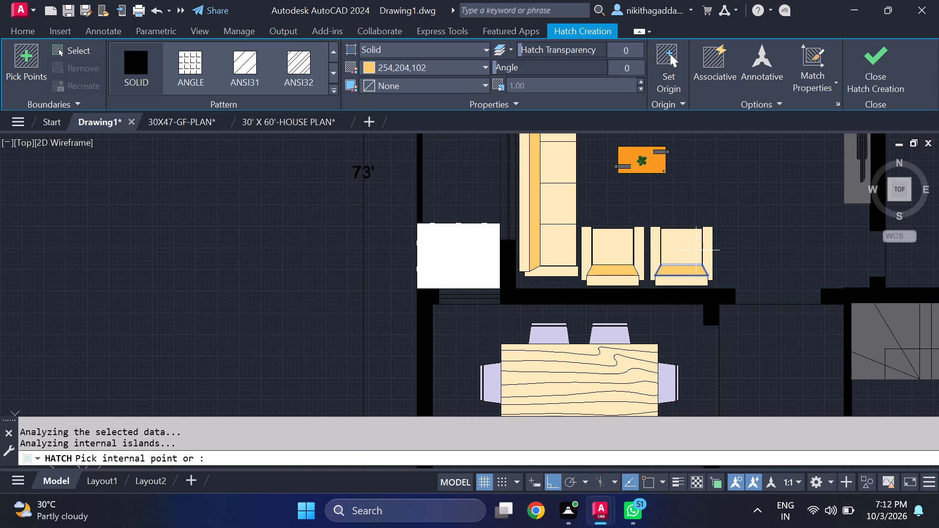
{"action": "left_click", "coordinate": [880, 73]}
{"action": "scroll", "coordinate": [730, 262], "scroll_direction": "down", "scroll_amount": 2}
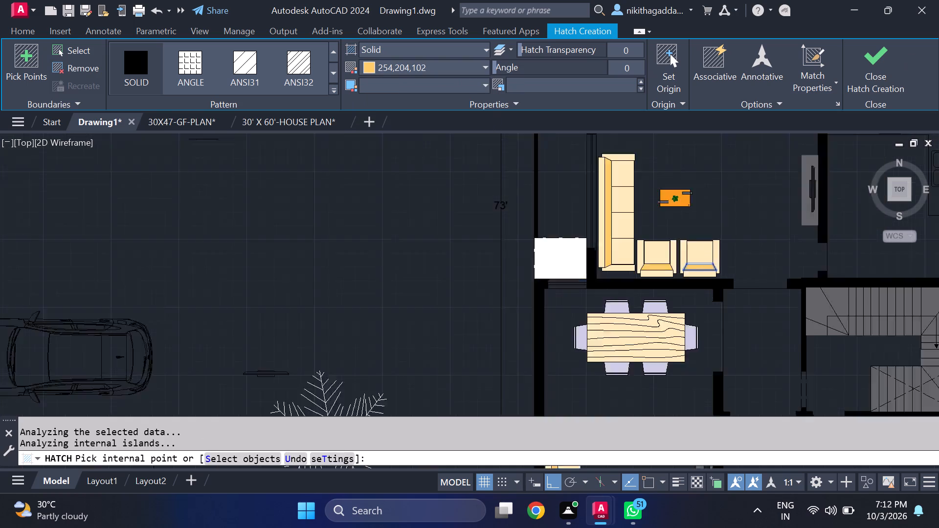
{"action": "scroll", "coordinate": [728, 263], "scroll_direction": "down", "scroll_amount": 2}
{"action": "scroll", "coordinate": [727, 264], "scroll_direction": "up", "scroll_amount": 2}
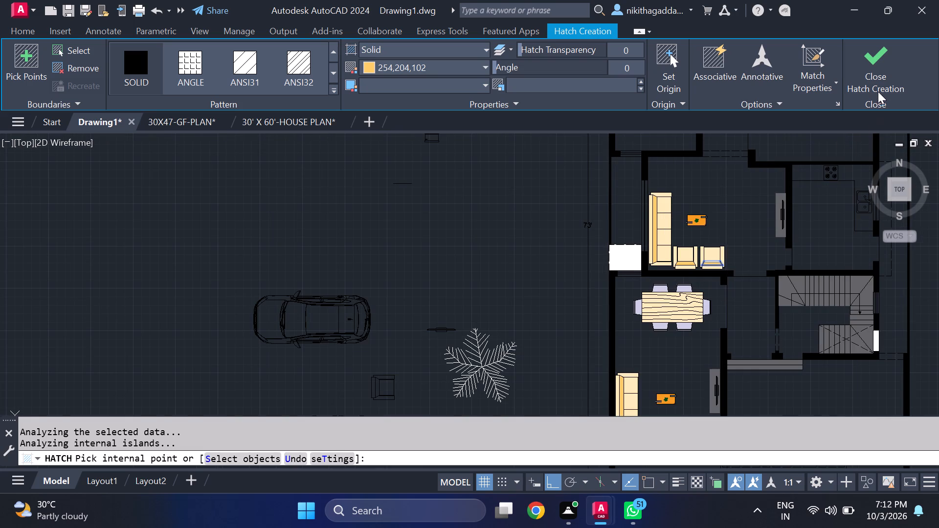
{"action": "left_click", "coordinate": [875, 76]}
Review the whole floor plan, from the sitting and dining areas to the bedrooms and kitchen, for parts still lacking colour.
{"action": "scroll", "coordinate": [704, 270], "scroll_direction": "down", "scroll_amount": 3}
{"action": "scroll", "coordinate": [685, 294], "scroll_direction": "up", "scroll_amount": 2}
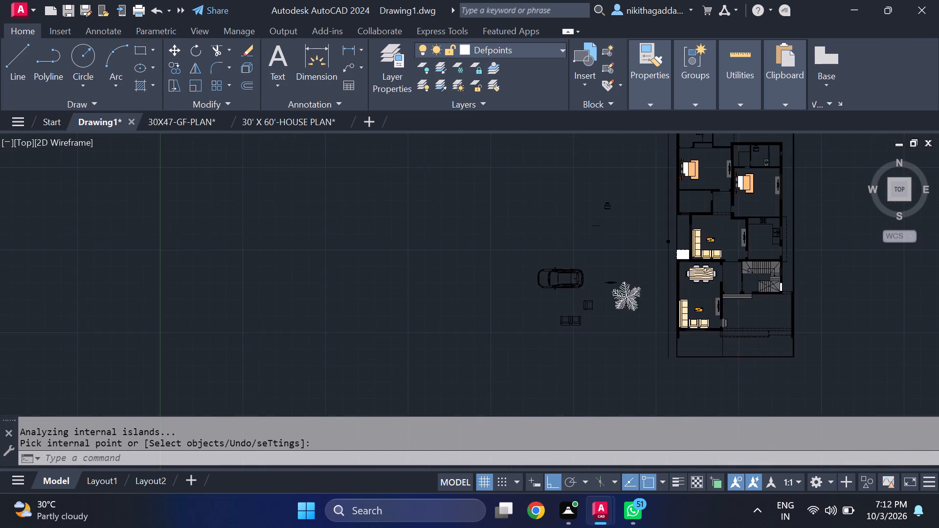
{"action": "middle_click_drag", "start_coordinate": [693, 266], "coordinate": [508, 274]}
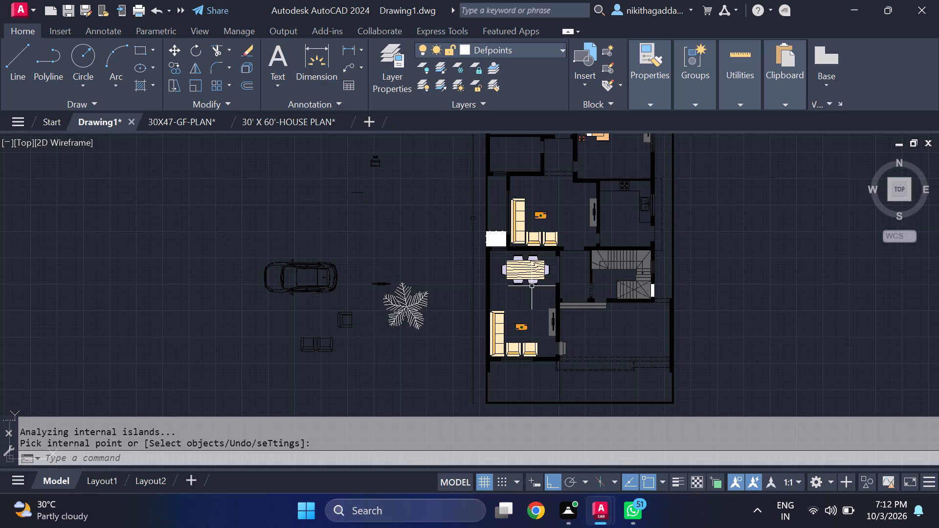
{"action": "scroll", "coordinate": [533, 278], "scroll_direction": "up", "scroll_amount": 1}
{"action": "scroll", "coordinate": [536, 281], "scroll_direction": "down", "scroll_amount": 2}
{"action": "scroll", "coordinate": [554, 272], "scroll_direction": "up", "scroll_amount": 2}
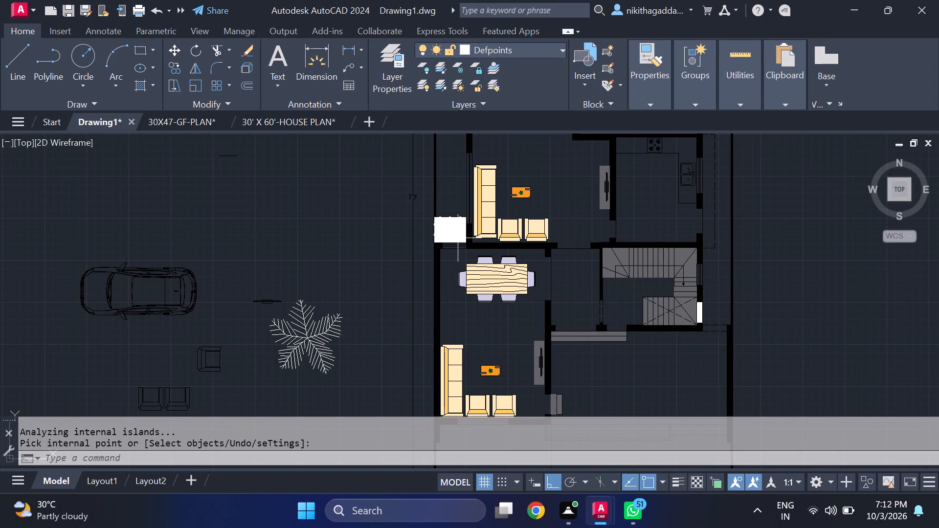
{"action": "scroll", "coordinate": [412, 252], "scroll_direction": "down", "scroll_amount": 3}
{"action": "scroll", "coordinate": [392, 281], "scroll_direction": "up", "scroll_amount": 3}
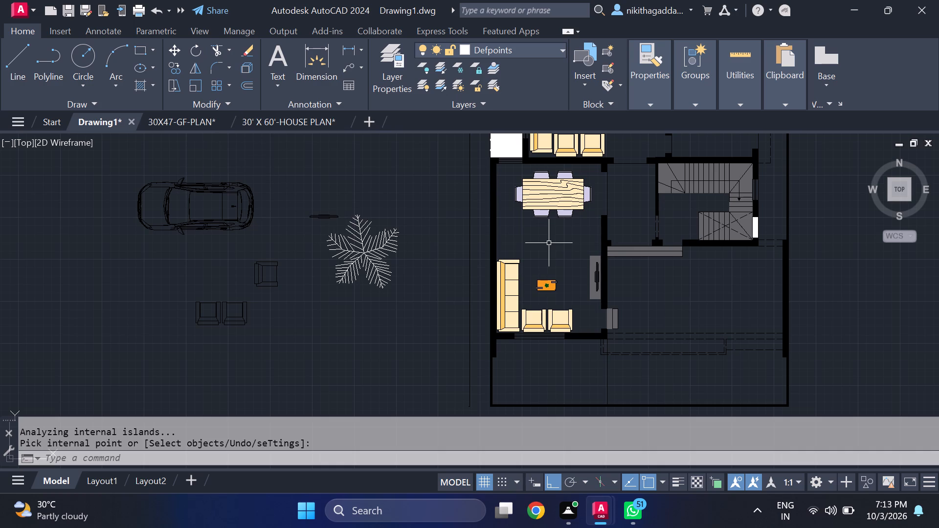
{"action": "middle_click_drag", "start_coordinate": [551, 242], "coordinate": [514, 326]}
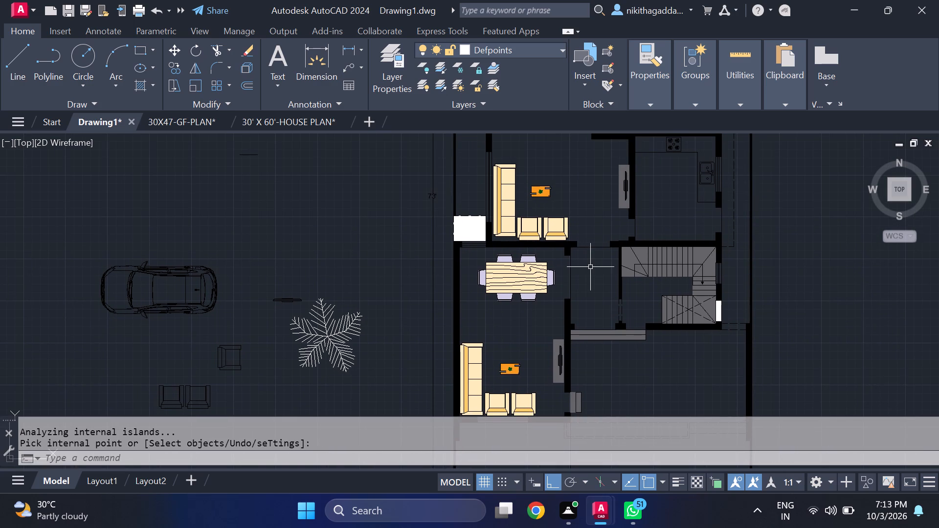
{"action": "middle_click_drag", "start_coordinate": [590, 265], "coordinate": [601, 346]}
{"action": "middle_click", "coordinate": [600, 345]}
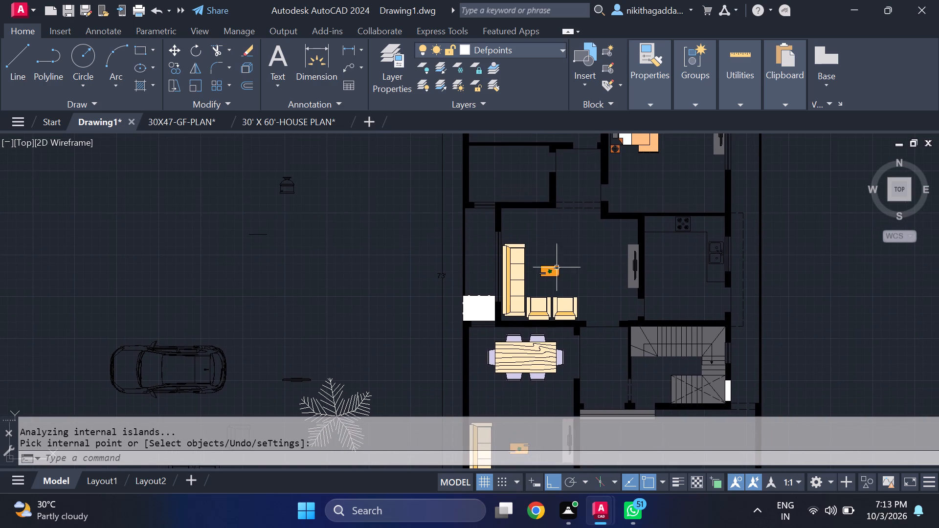
{"action": "middle_click_drag", "start_coordinate": [538, 233], "coordinate": [524, 308]}
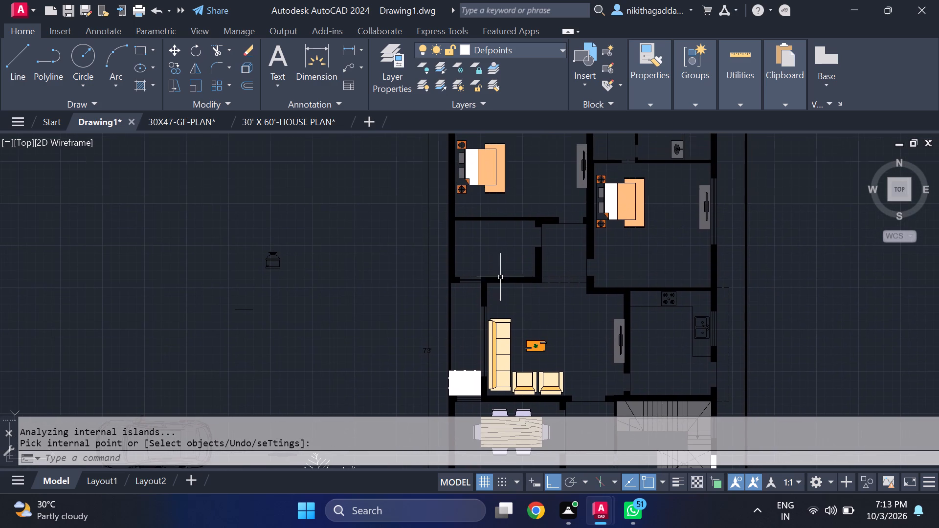
{"action": "middle_click_drag", "start_coordinate": [562, 230], "coordinate": [488, 297]}
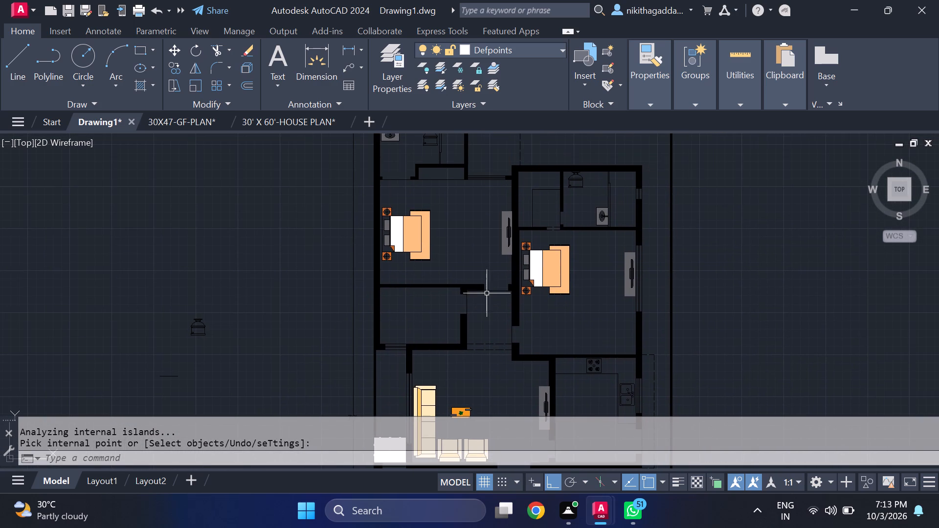
{"action": "middle_click_drag", "start_coordinate": [538, 245], "coordinate": [555, 284]}
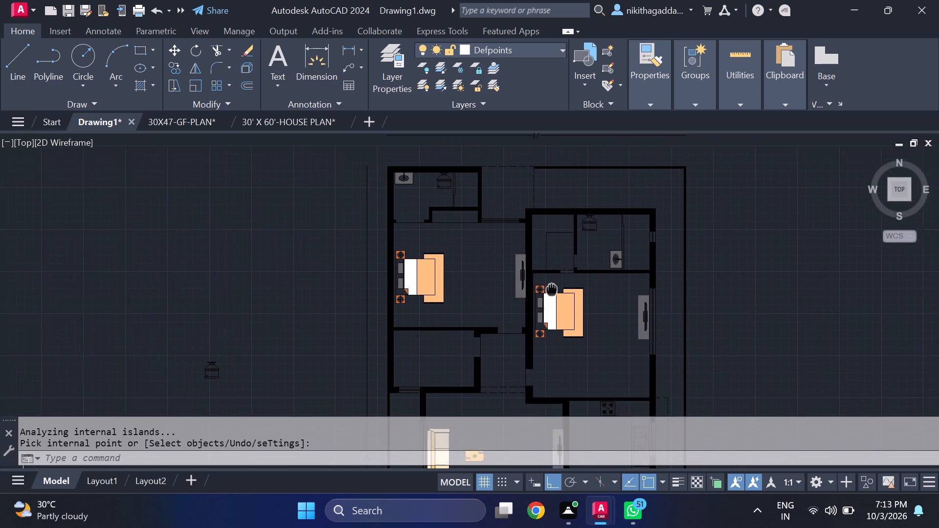
{"action": "middle_click_drag", "start_coordinate": [555, 284], "coordinate": [561, 267]}
{"action": "middle_click_drag", "start_coordinate": [568, 253], "coordinate": [585, 312]}
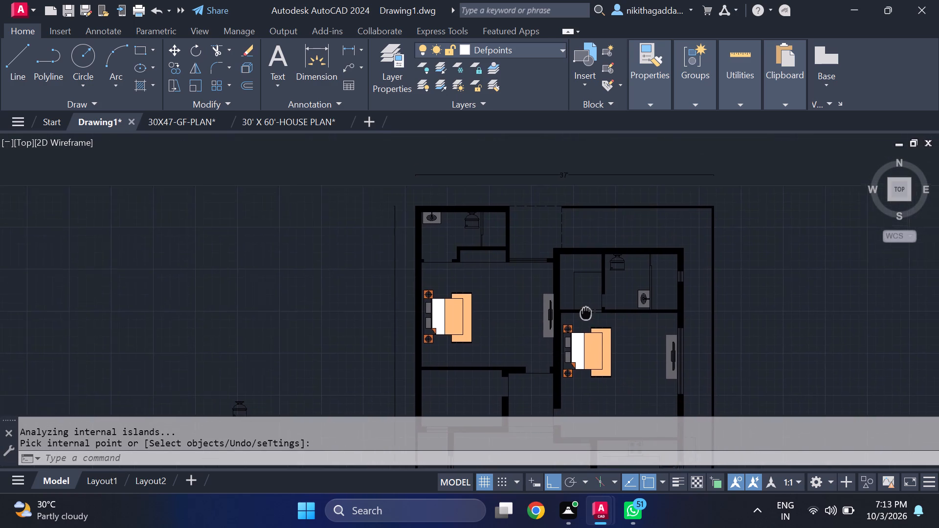
{"action": "middle_click_drag", "start_coordinate": [585, 312], "coordinate": [575, 197]}
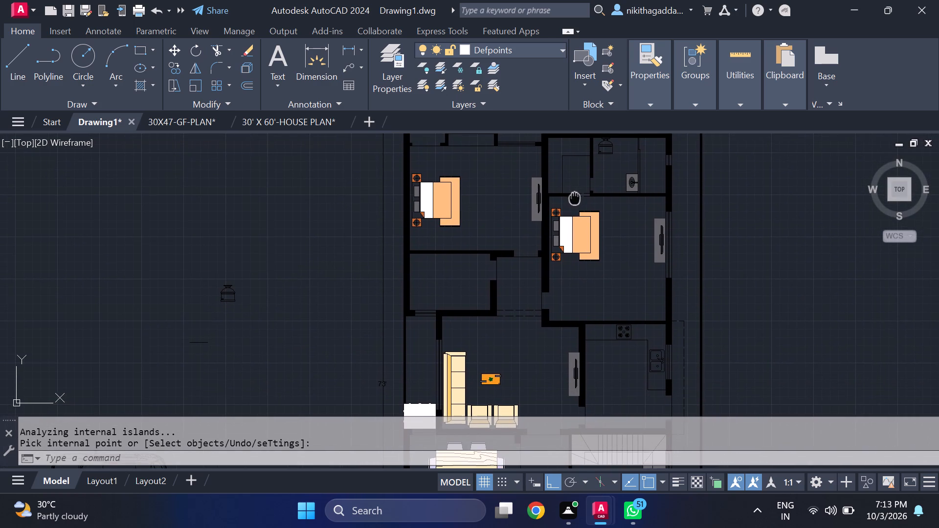
{"action": "middle_click_drag", "start_coordinate": [575, 197], "coordinate": [572, 161]}
{"action": "middle_click_drag", "start_coordinate": [568, 264], "coordinate": [549, 232]}
{"action": "scroll", "coordinate": [556, 234], "scroll_direction": "down", "scroll_amount": 3}
{"action": "scroll", "coordinate": [576, 257], "scroll_direction": "up", "scroll_amount": 2}
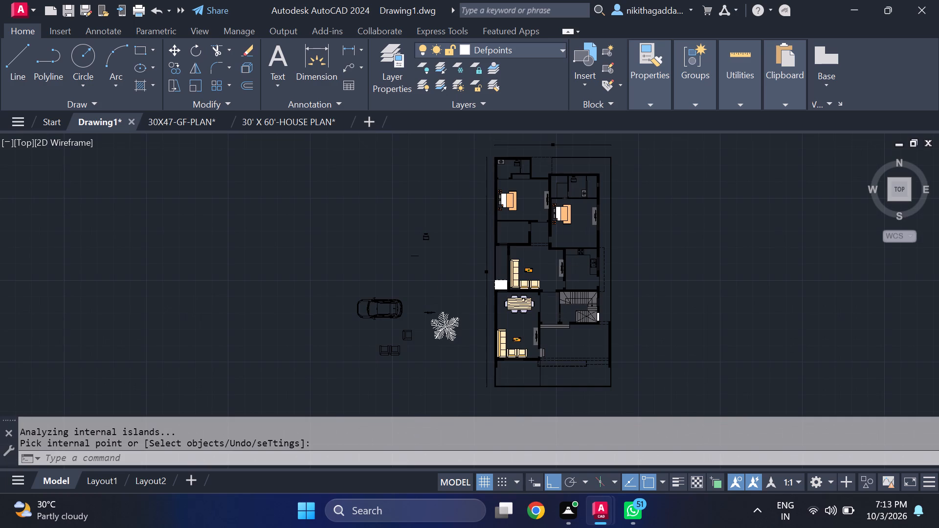
{"action": "middle_click_drag", "start_coordinate": [576, 257], "coordinate": [552, 180]}
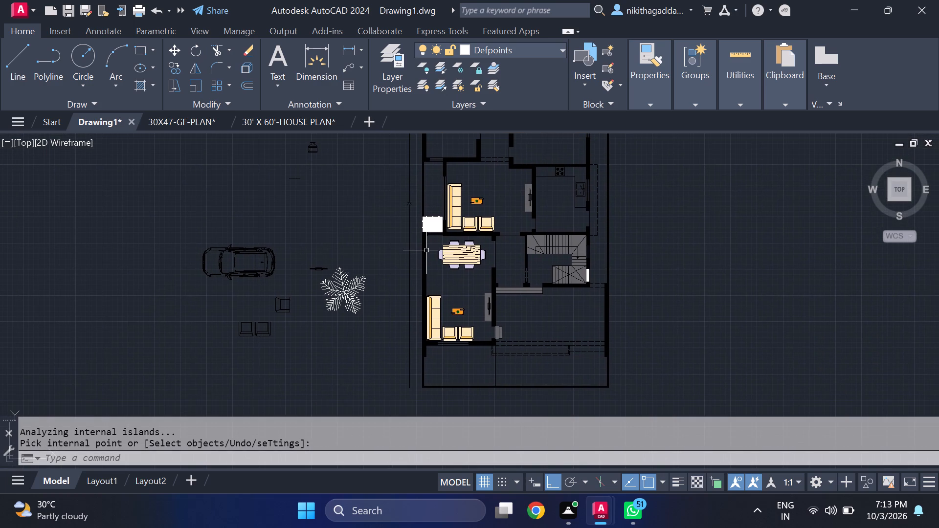
{"action": "scroll", "coordinate": [400, 261], "scroll_direction": "up", "scroll_amount": 1}
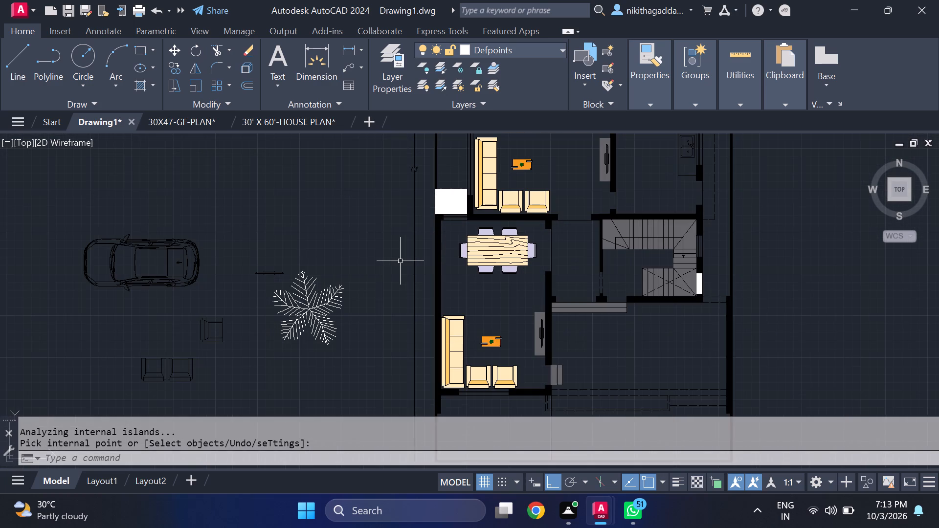
{"action": "scroll", "coordinate": [385, 261], "scroll_direction": "up", "scroll_amount": 1}
{"action": "scroll", "coordinate": [387, 261], "scroll_direction": "down", "scroll_amount": 3}
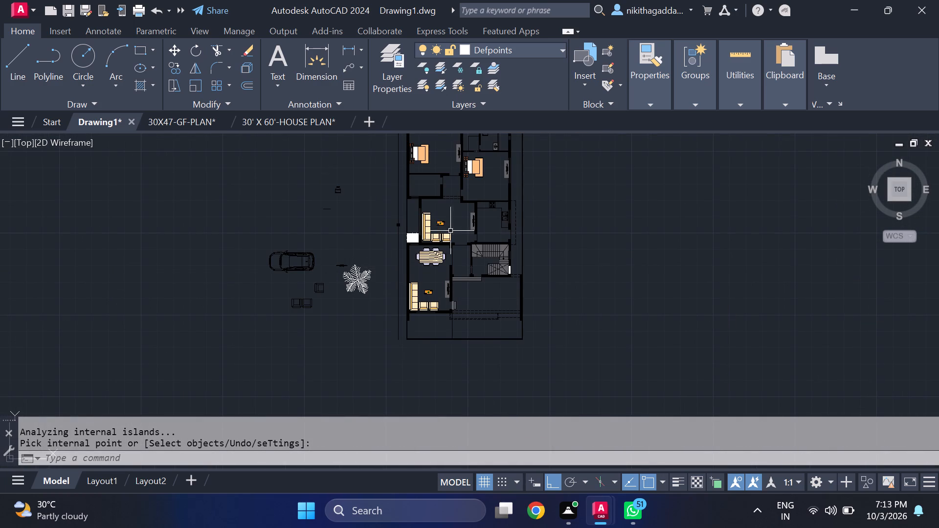
{"action": "middle_click_drag", "start_coordinate": [450, 231], "coordinate": [447, 254]}
{"action": "scroll", "coordinate": [457, 218], "scroll_direction": "up", "scroll_amount": 2}
{"action": "middle_click_drag", "start_coordinate": [457, 218], "coordinate": [504, 335]}
Hatch the L-shaped kitchen counter around the stove and sink with solid colour 147,149,152.
{"action": "type", "text": "hatch"}
{"action": "key", "text": "Return"}
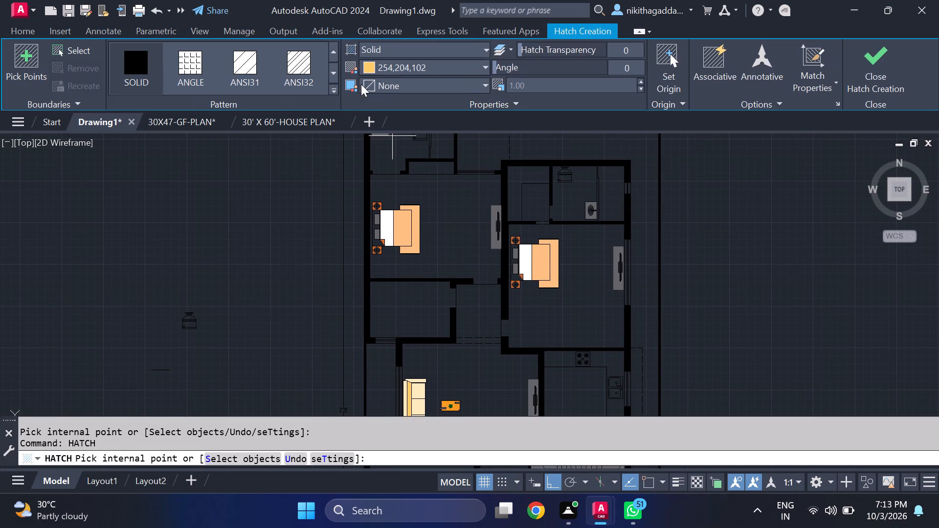
{"action": "left_click", "coordinate": [454, 72]}
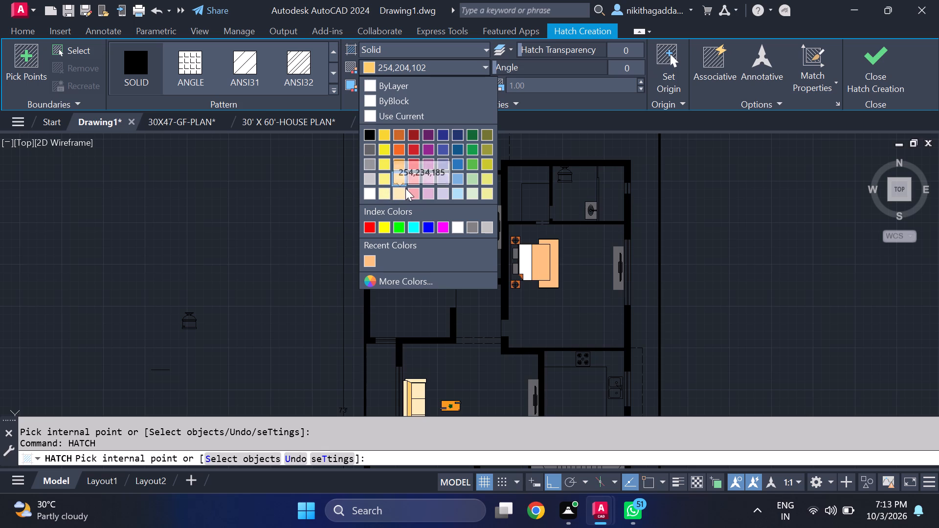
{"action": "left_click", "coordinate": [368, 162]}
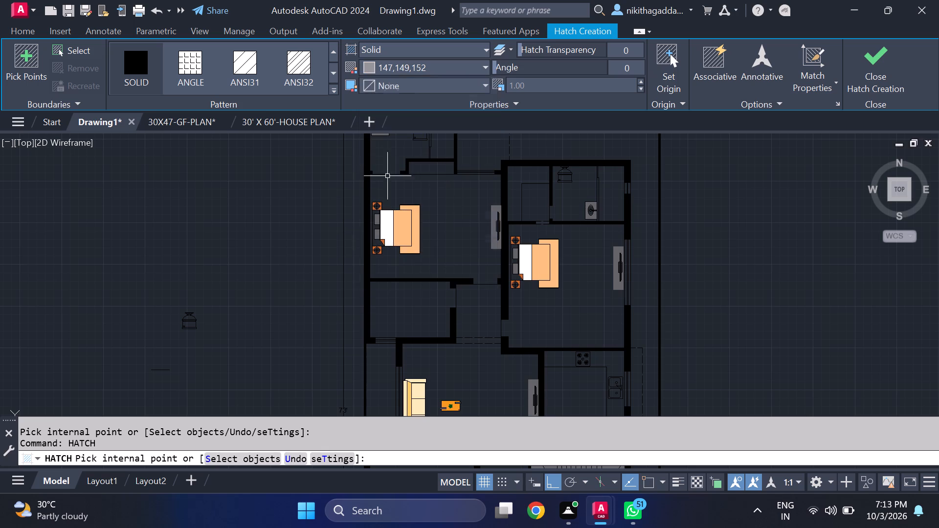
{"action": "scroll", "coordinate": [615, 366], "scroll_direction": "up", "scroll_amount": 1}
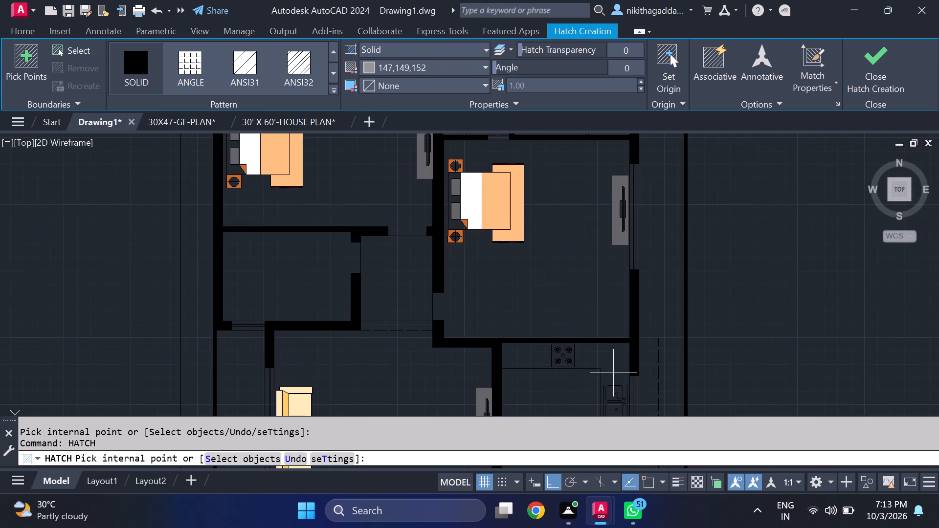
{"action": "left_click", "coordinate": [605, 362]}
{"action": "scroll", "coordinate": [604, 362], "scroll_direction": "down", "scroll_amount": 3}
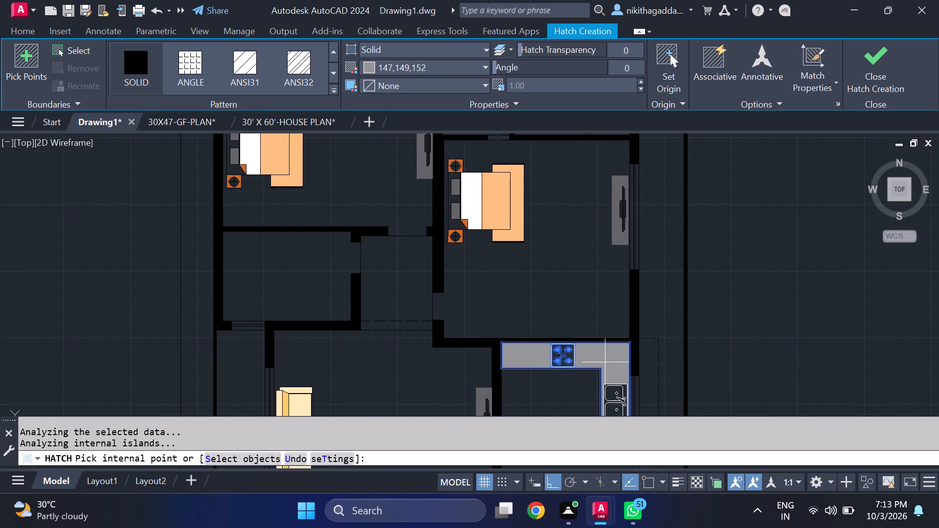
{"action": "middle_click_drag", "start_coordinate": [667, 373], "coordinate": [644, 291]}
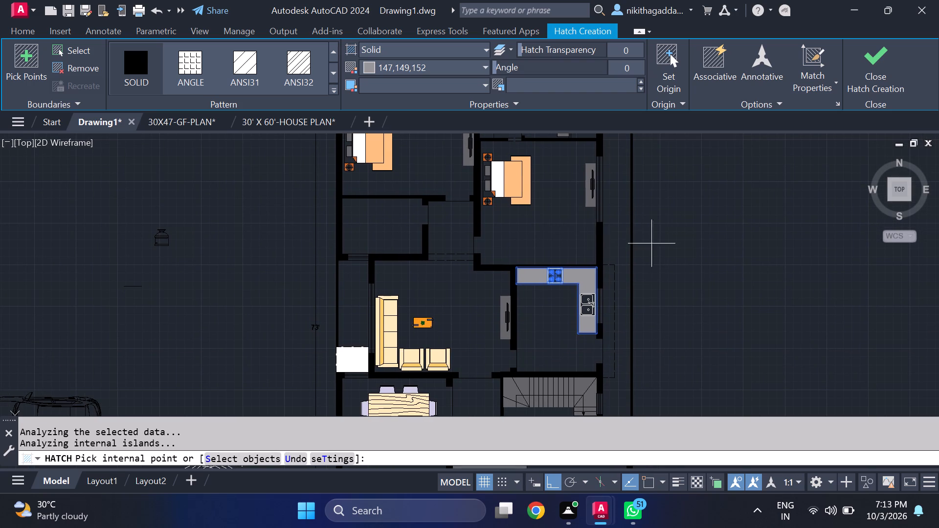
Fill the small empty room between the western bedroom and the sitting area with solid colour 147,149,152, browsing other hatch patterns before finishing.
{"action": "left_click", "coordinate": [371, 228]}
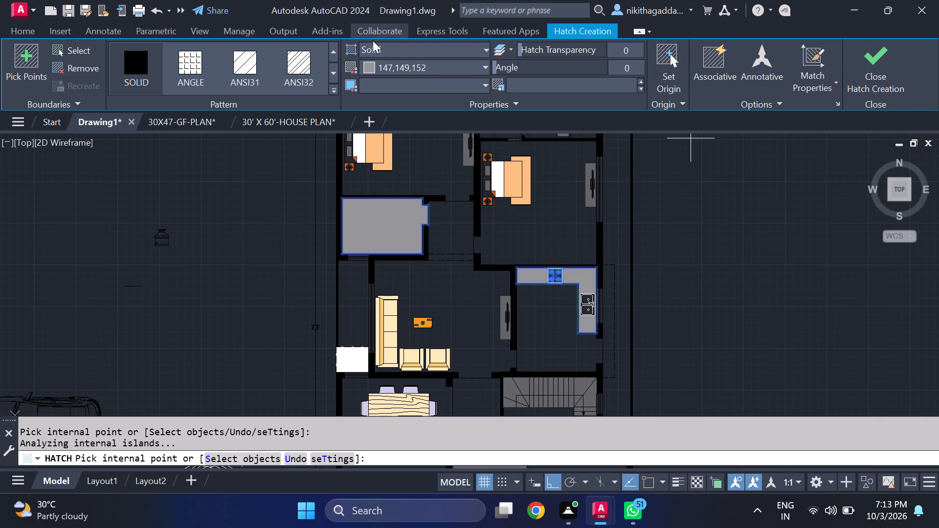
{"action": "left_click", "coordinate": [332, 71]}
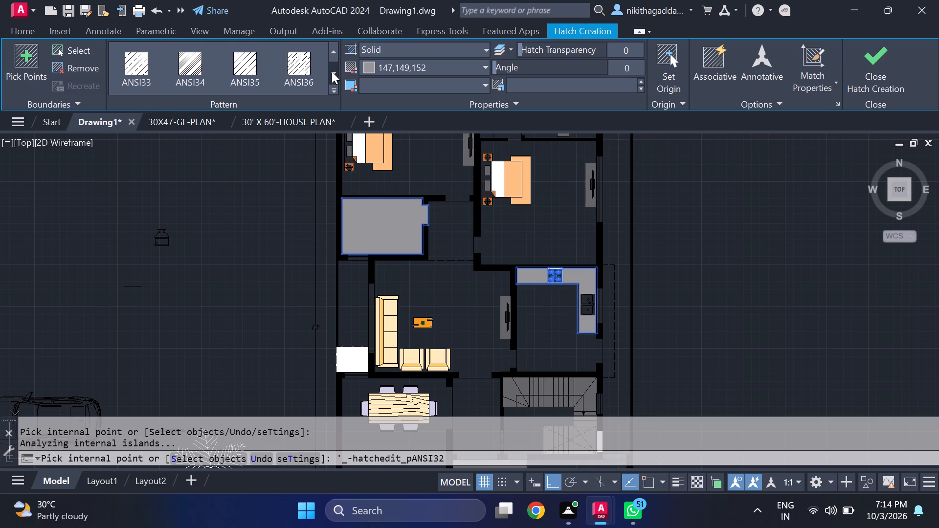
{"action": "left_click", "coordinate": [332, 71]}
{"action": "left_click", "coordinate": [332, 71]}
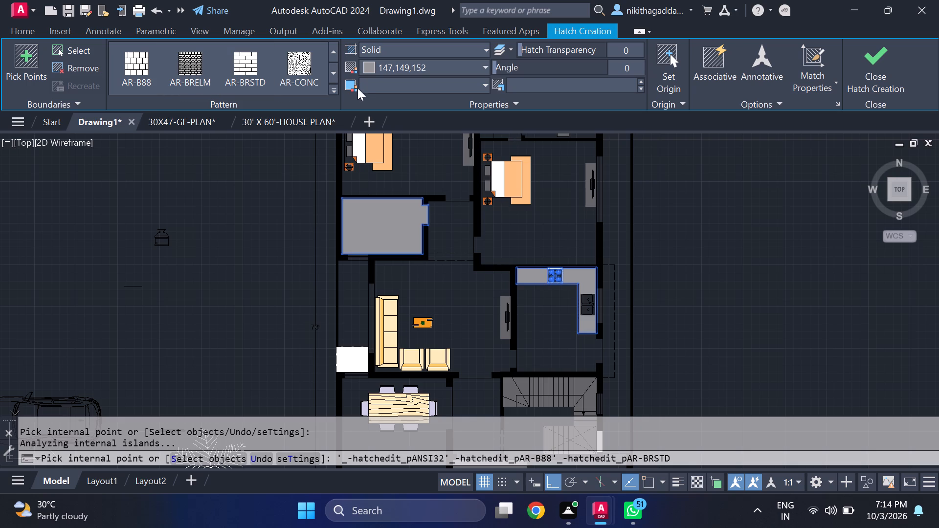
{"action": "left_click", "coordinate": [336, 72]}
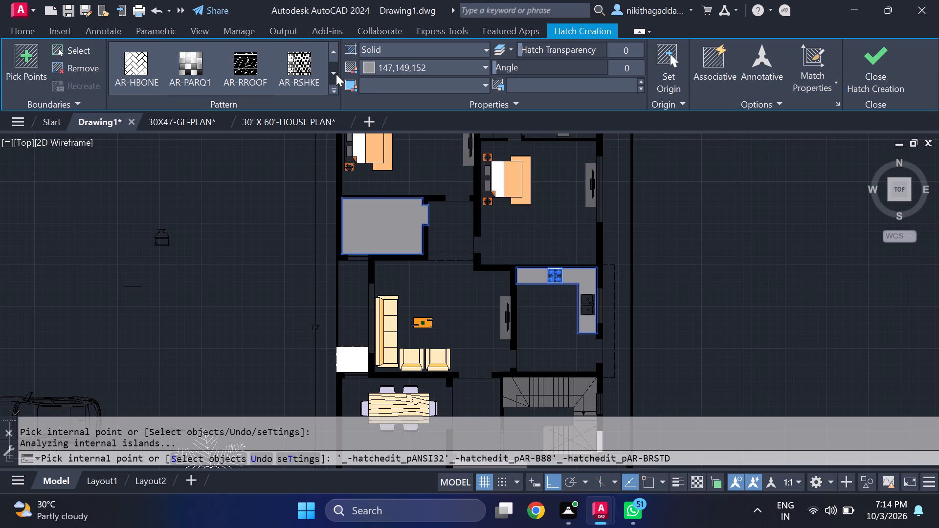
{"action": "left_click", "coordinate": [336, 74]}
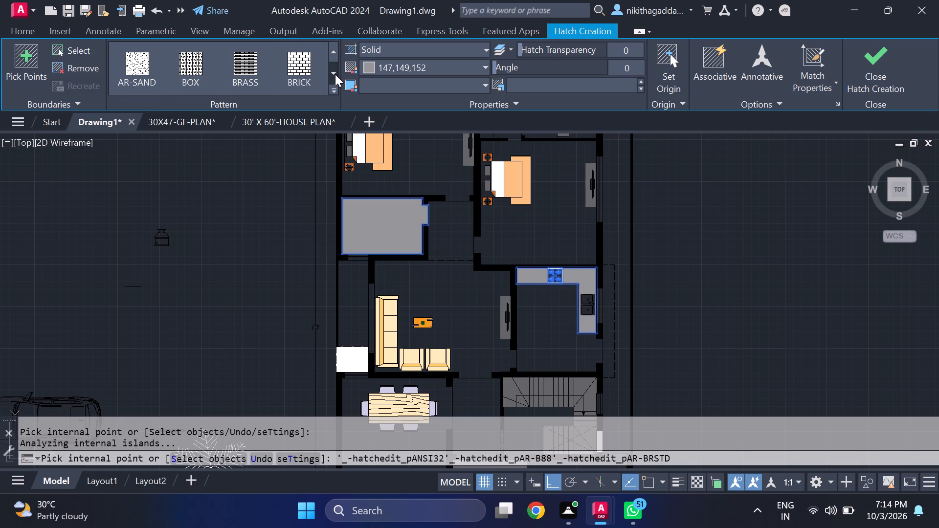
{"action": "left_click", "coordinate": [335, 74]}
{"action": "left_click", "coordinate": [335, 74]}
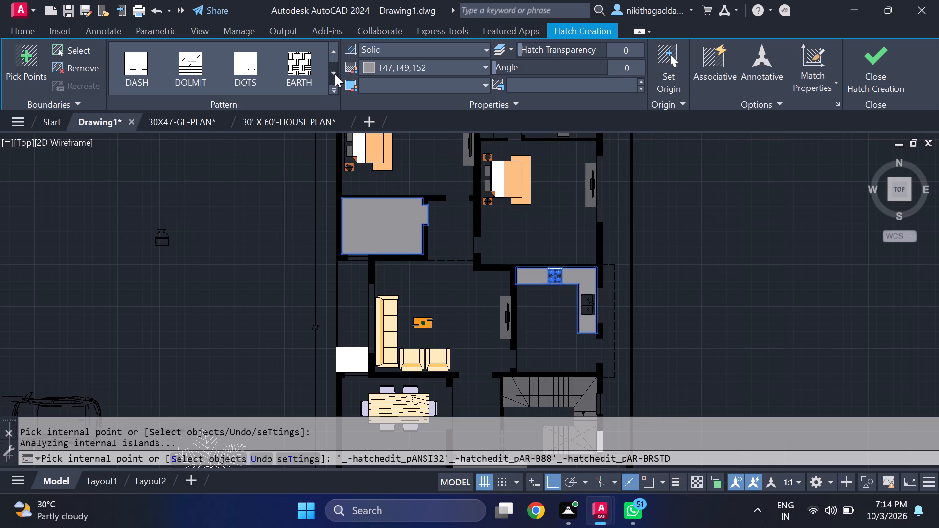
{"action": "left_click", "coordinate": [335, 74]}
{"action": "left_click", "coordinate": [335, 74]}
{"action": "left_click", "coordinate": [335, 74]}
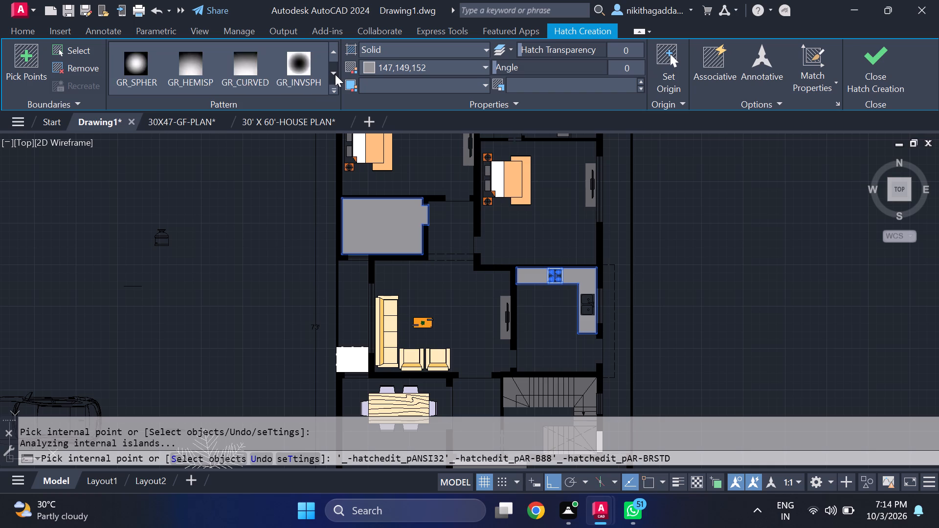
{"action": "left_click", "coordinate": [335, 74]}
{"action": "left_click", "coordinate": [879, 71]}
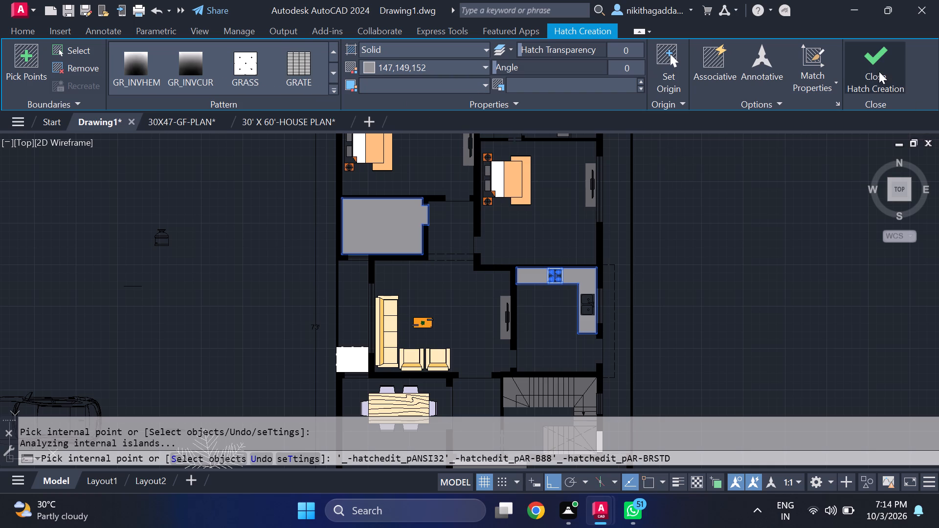
Delete the grey solid hatch that covers both the small room and the kitchen counter.
{"action": "scroll", "coordinate": [409, 248], "scroll_direction": "up", "scroll_amount": 2}
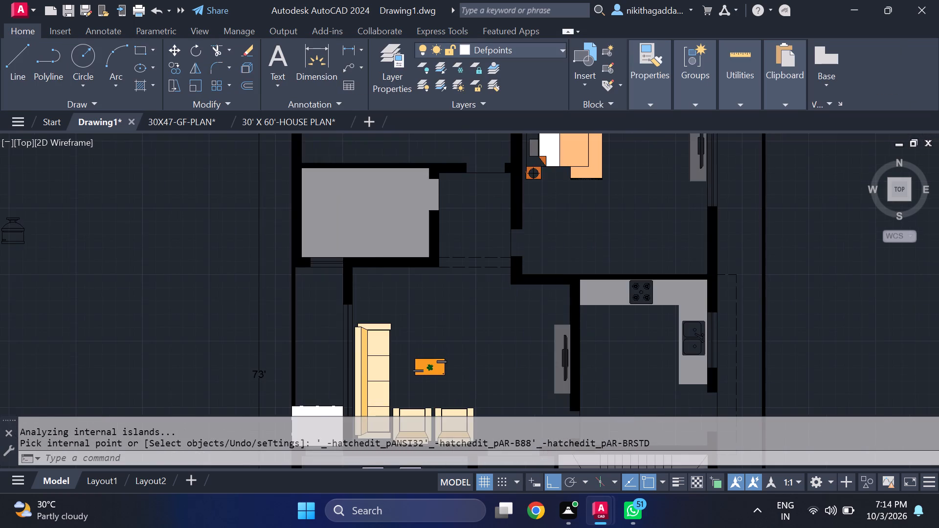
{"action": "scroll", "coordinate": [409, 249], "scroll_direction": "down", "scroll_amount": 4}
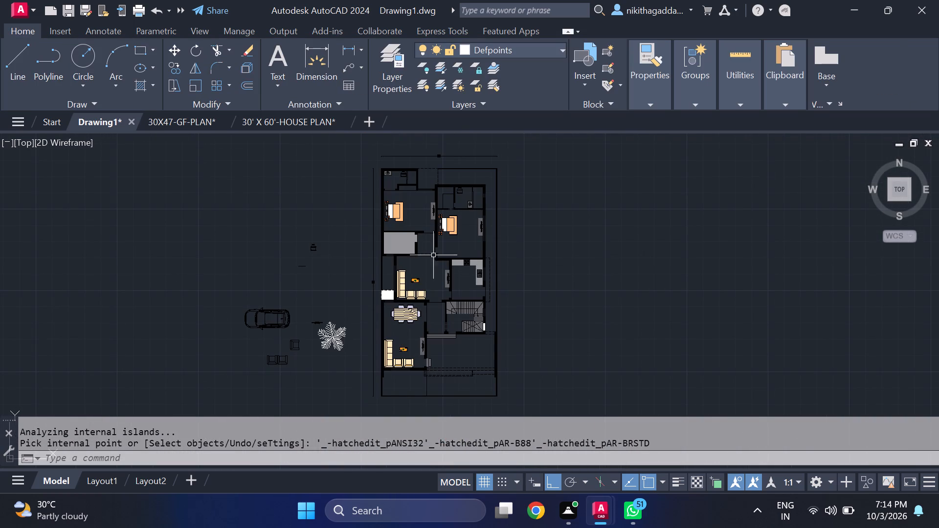
{"action": "scroll", "coordinate": [396, 229], "scroll_direction": "up", "scroll_amount": 3}
{"action": "scroll", "coordinate": [437, 268], "scroll_direction": "down", "scroll_amount": 3}
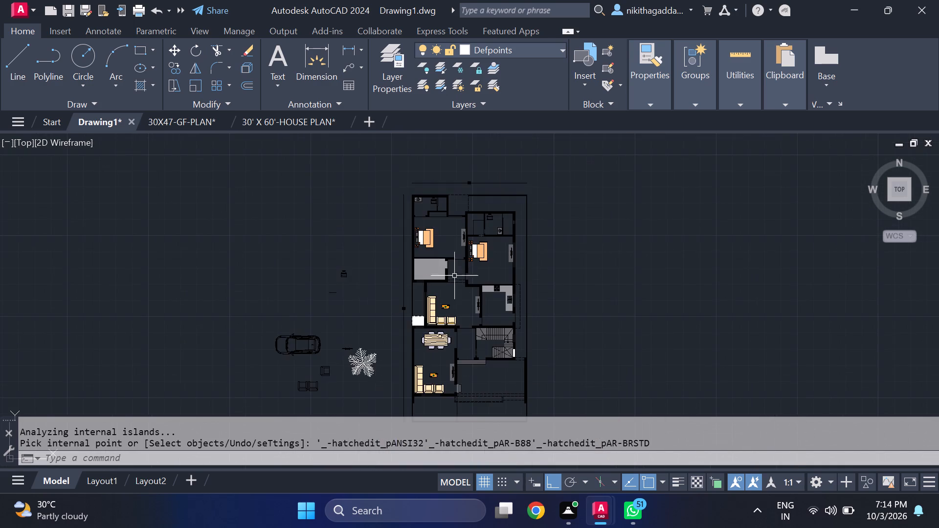
{"action": "scroll", "coordinate": [506, 300], "scroll_direction": "up", "scroll_amount": 4}
{"action": "scroll", "coordinate": [507, 278], "scroll_direction": "down", "scroll_amount": 2}
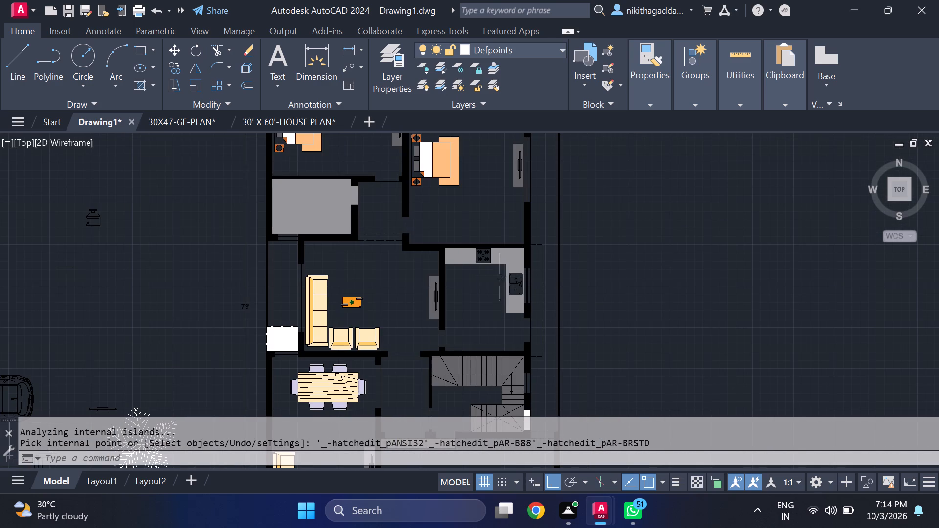
{"action": "scroll", "coordinate": [477, 299], "scroll_direction": "down", "scroll_amount": 2}
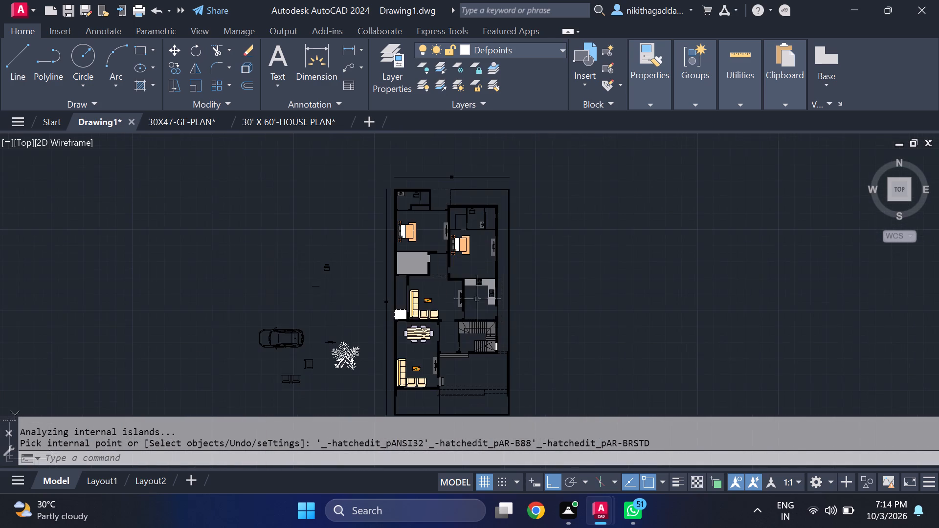
{"action": "scroll", "coordinate": [420, 268], "scroll_direction": "up", "scroll_amount": 2}
{"action": "left_click", "coordinate": [389, 260]}
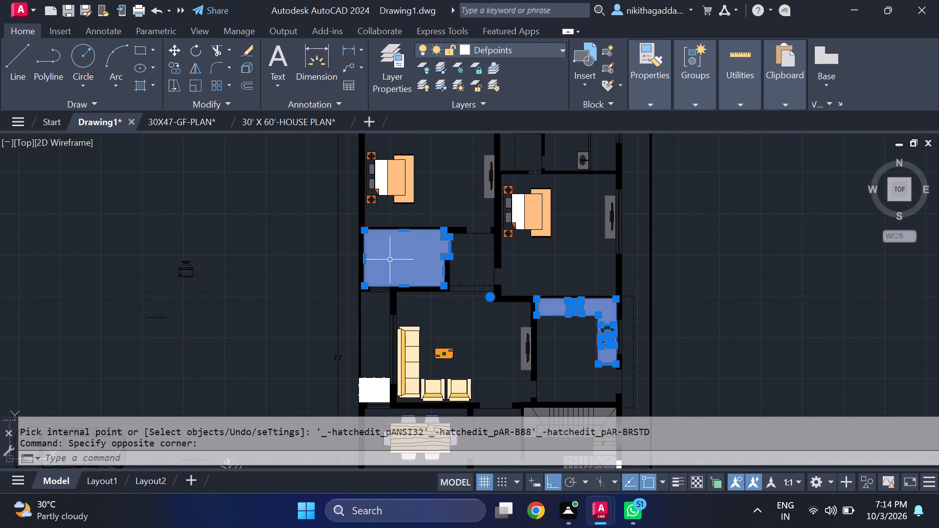
{"action": "key", "text": "Delete"}
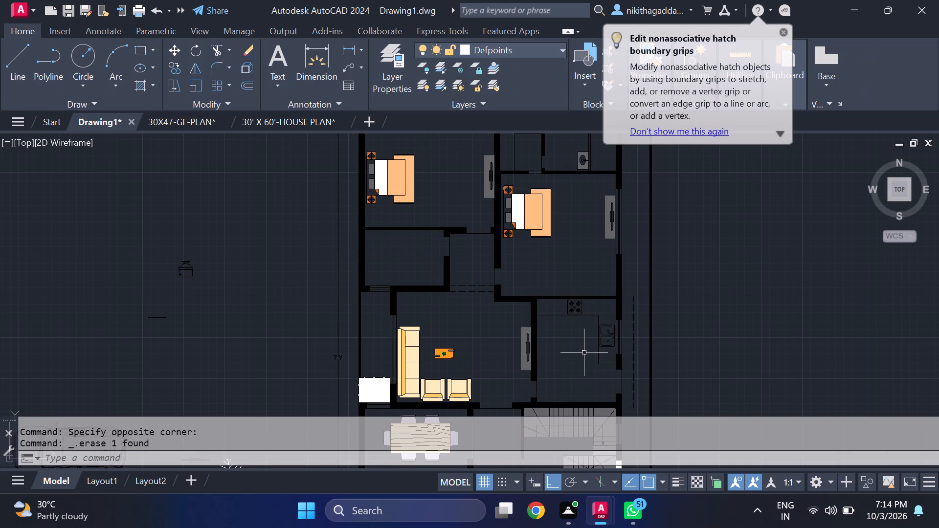
Hatch the L-shaped kitchen counter around the stove and sink with solid colour 147,149,152.
{"action": "scroll", "coordinate": [587, 353], "scroll_direction": "up", "scroll_amount": 1}
{"action": "middle_click_drag", "start_coordinate": [590, 352], "coordinate": [481, 266]}
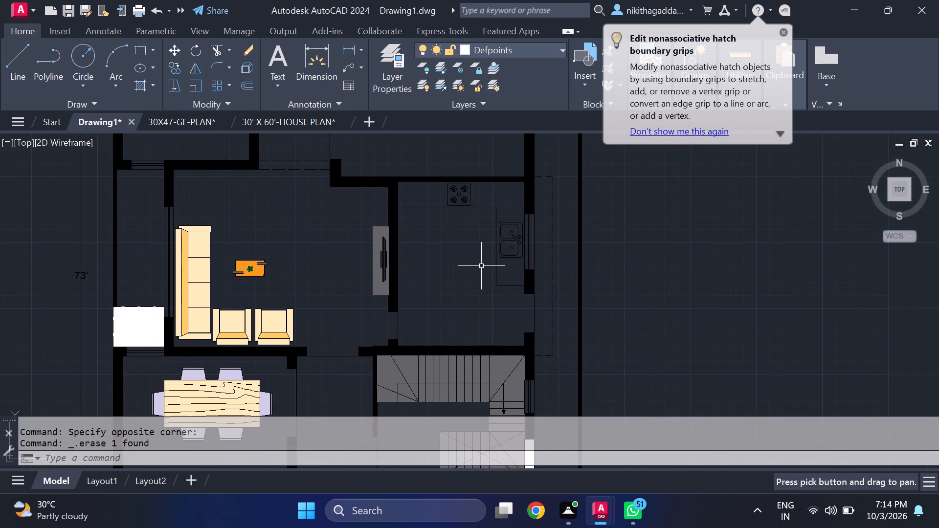
{"action": "type", "text": "hatch"}
{"action": "key", "text": "Return"}
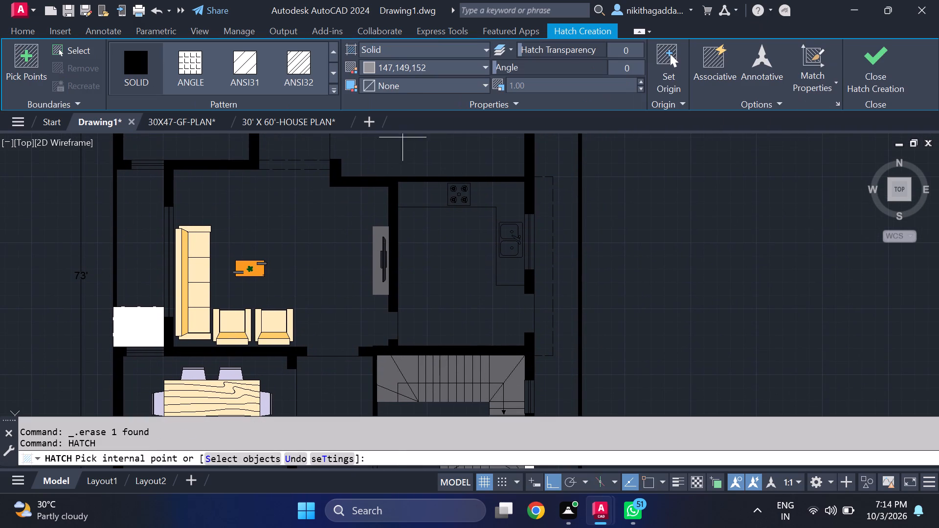
{"action": "left_click", "coordinate": [429, 191]}
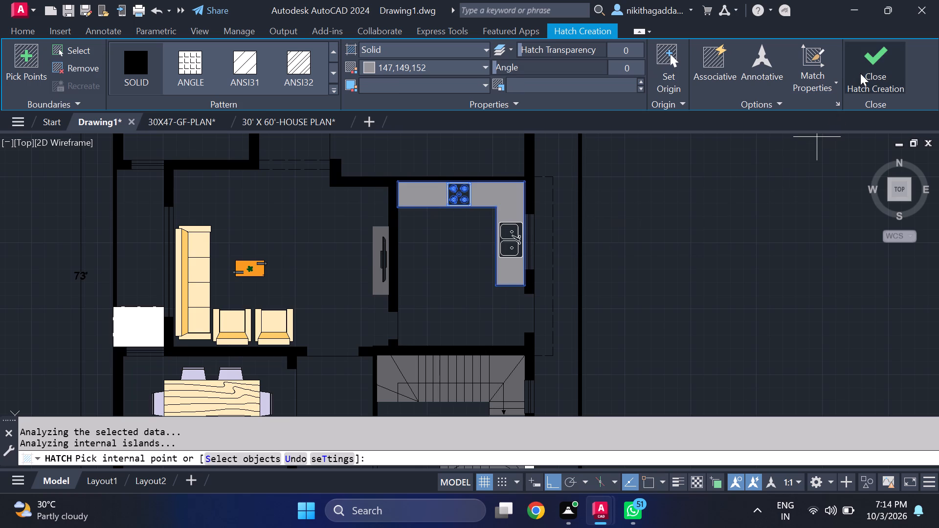
{"action": "left_click", "coordinate": [860, 73]}
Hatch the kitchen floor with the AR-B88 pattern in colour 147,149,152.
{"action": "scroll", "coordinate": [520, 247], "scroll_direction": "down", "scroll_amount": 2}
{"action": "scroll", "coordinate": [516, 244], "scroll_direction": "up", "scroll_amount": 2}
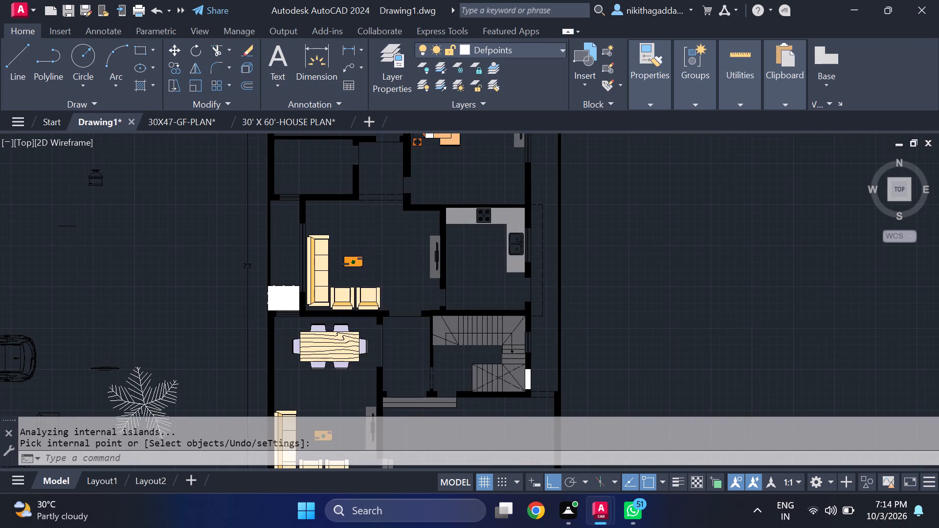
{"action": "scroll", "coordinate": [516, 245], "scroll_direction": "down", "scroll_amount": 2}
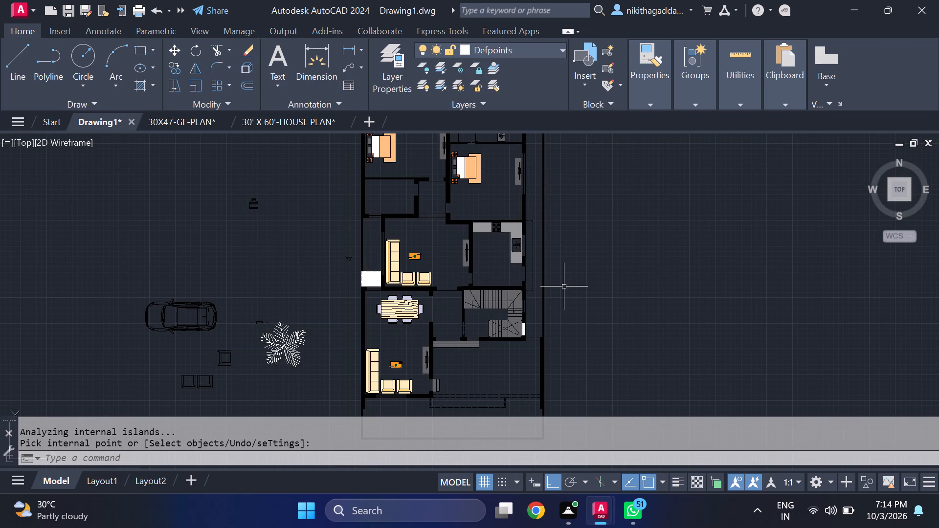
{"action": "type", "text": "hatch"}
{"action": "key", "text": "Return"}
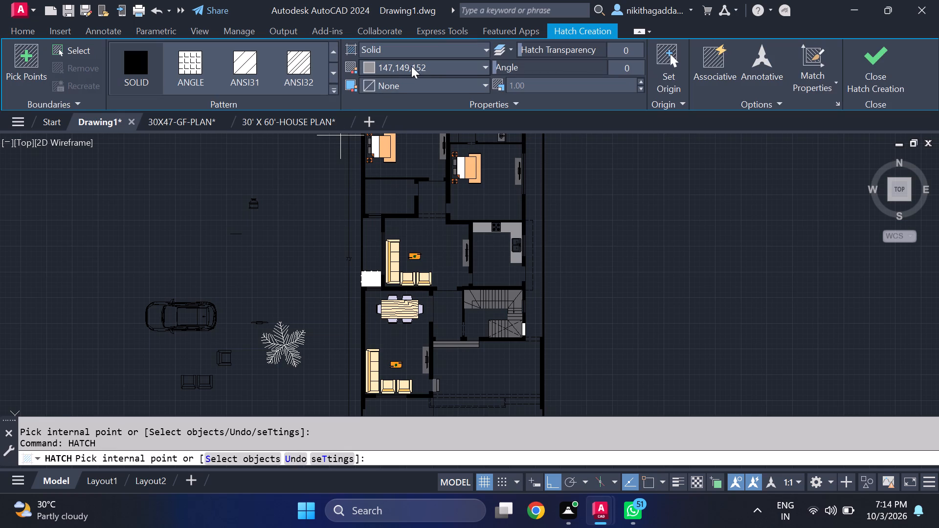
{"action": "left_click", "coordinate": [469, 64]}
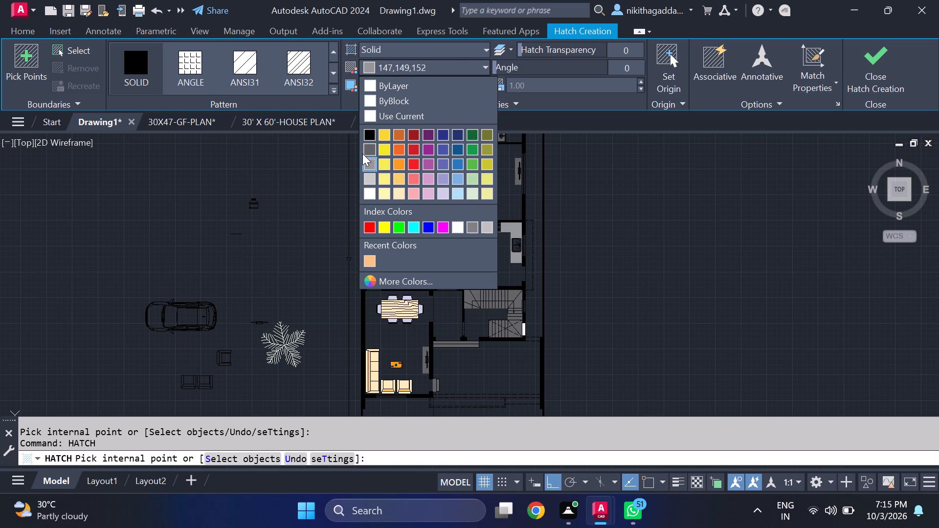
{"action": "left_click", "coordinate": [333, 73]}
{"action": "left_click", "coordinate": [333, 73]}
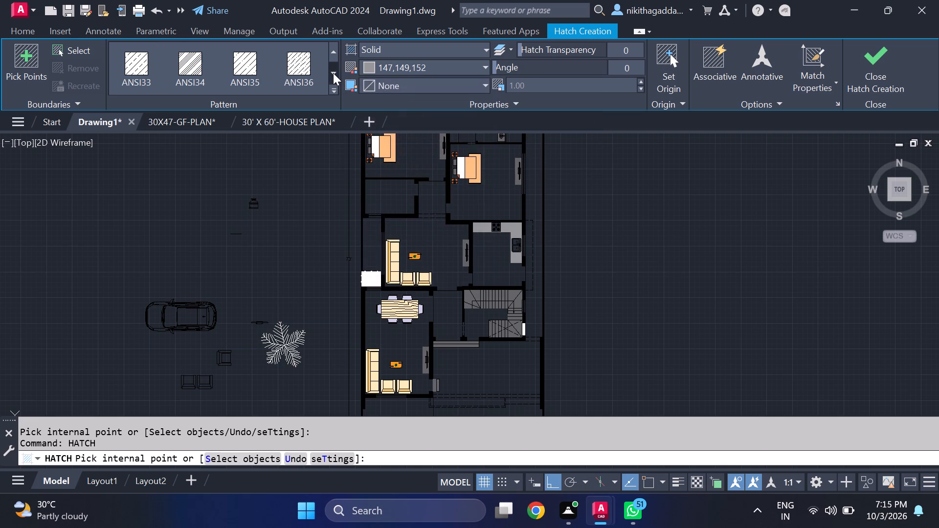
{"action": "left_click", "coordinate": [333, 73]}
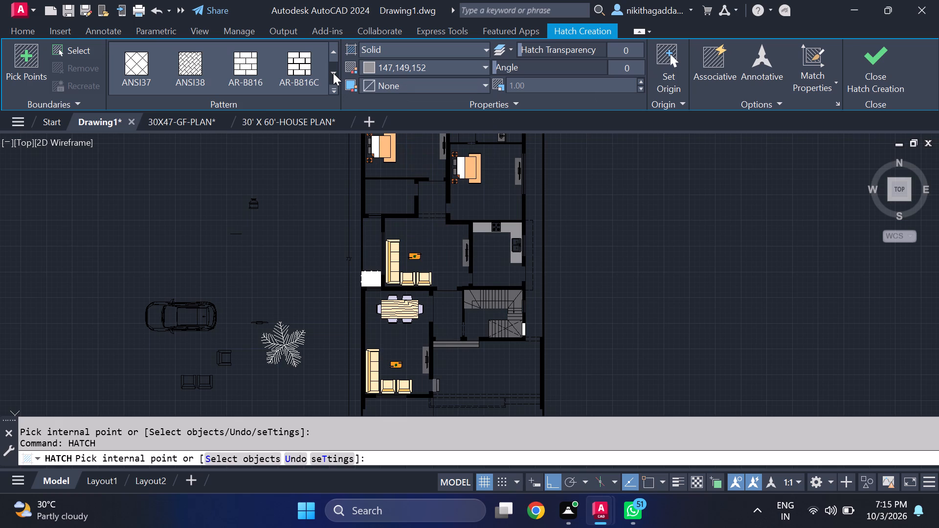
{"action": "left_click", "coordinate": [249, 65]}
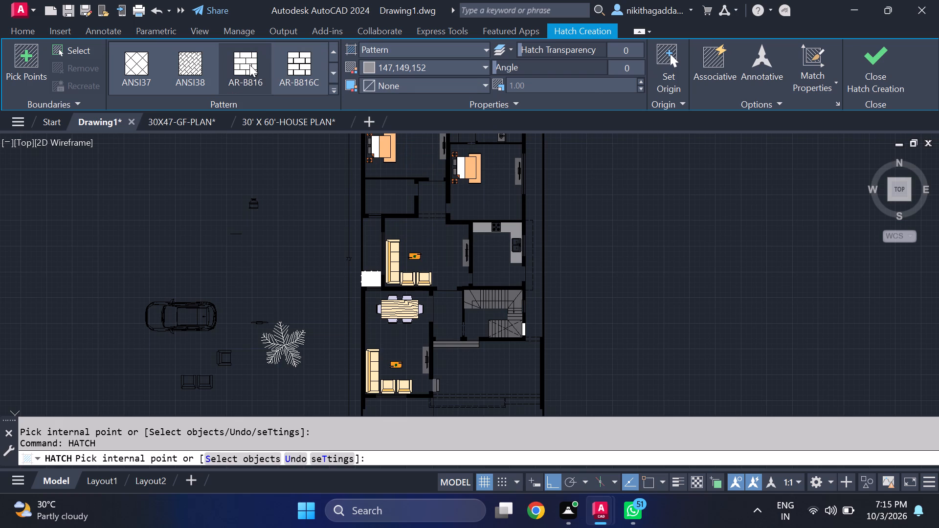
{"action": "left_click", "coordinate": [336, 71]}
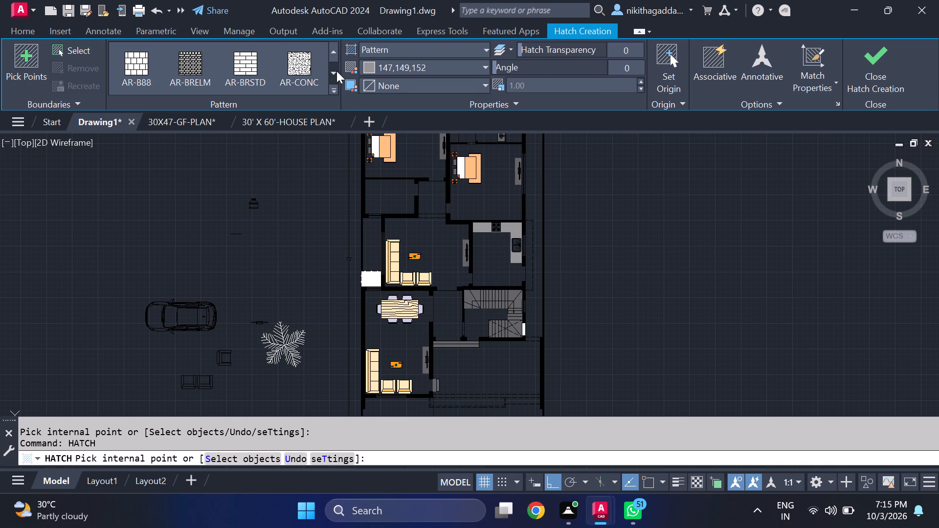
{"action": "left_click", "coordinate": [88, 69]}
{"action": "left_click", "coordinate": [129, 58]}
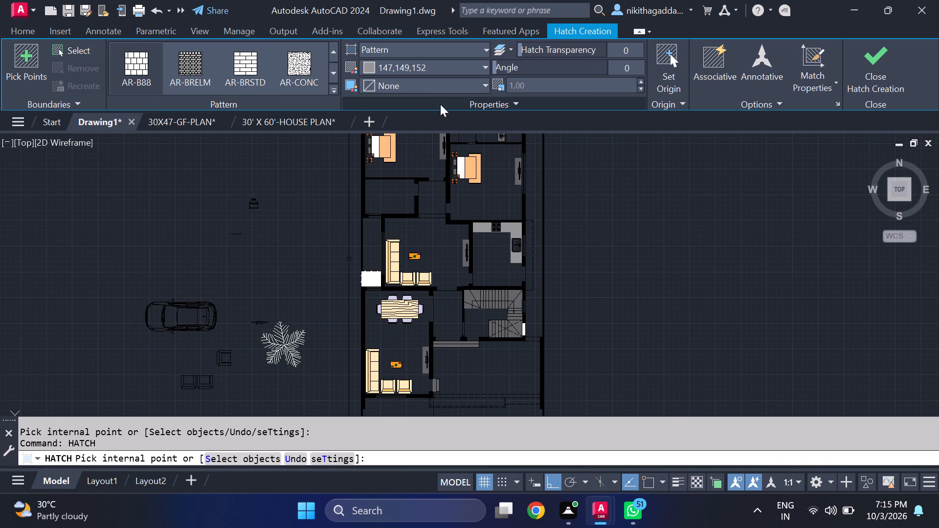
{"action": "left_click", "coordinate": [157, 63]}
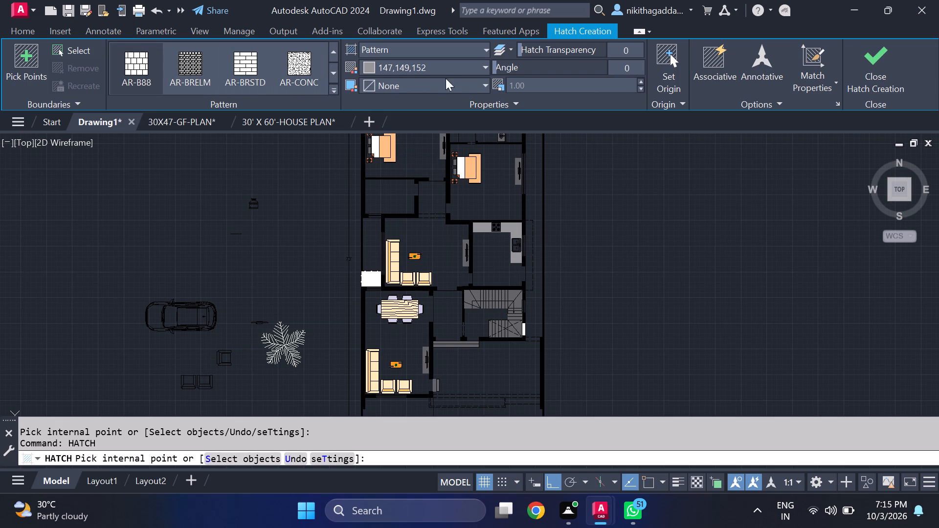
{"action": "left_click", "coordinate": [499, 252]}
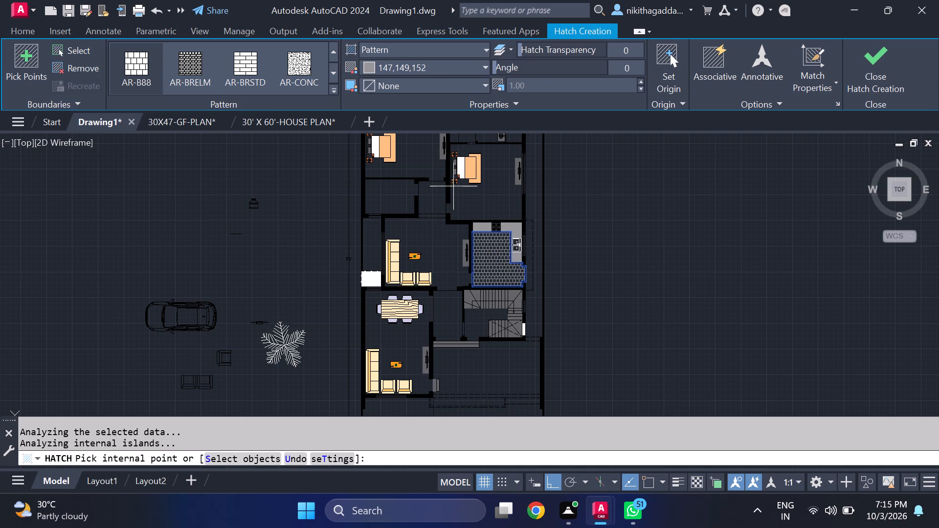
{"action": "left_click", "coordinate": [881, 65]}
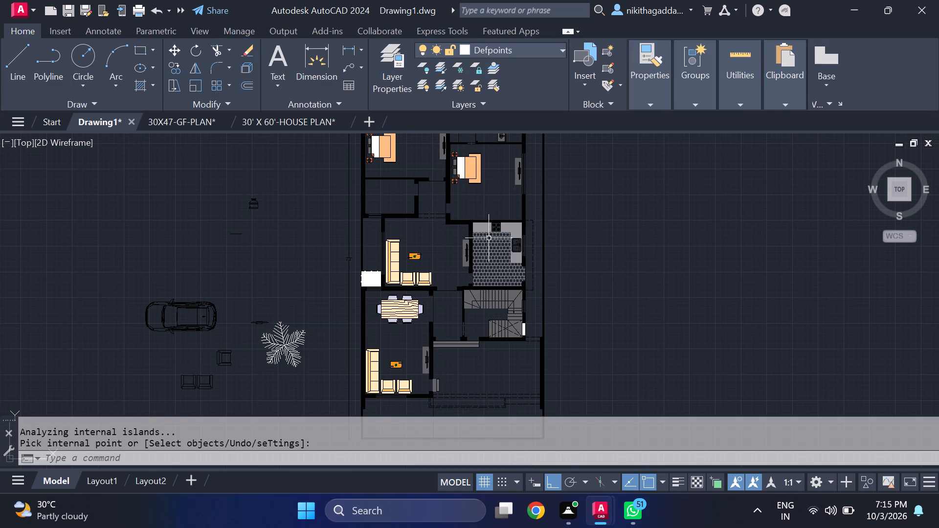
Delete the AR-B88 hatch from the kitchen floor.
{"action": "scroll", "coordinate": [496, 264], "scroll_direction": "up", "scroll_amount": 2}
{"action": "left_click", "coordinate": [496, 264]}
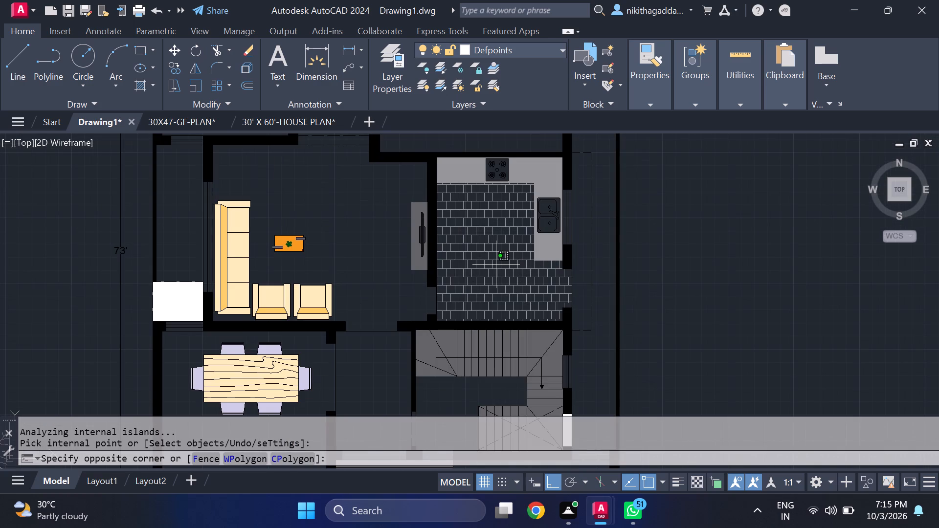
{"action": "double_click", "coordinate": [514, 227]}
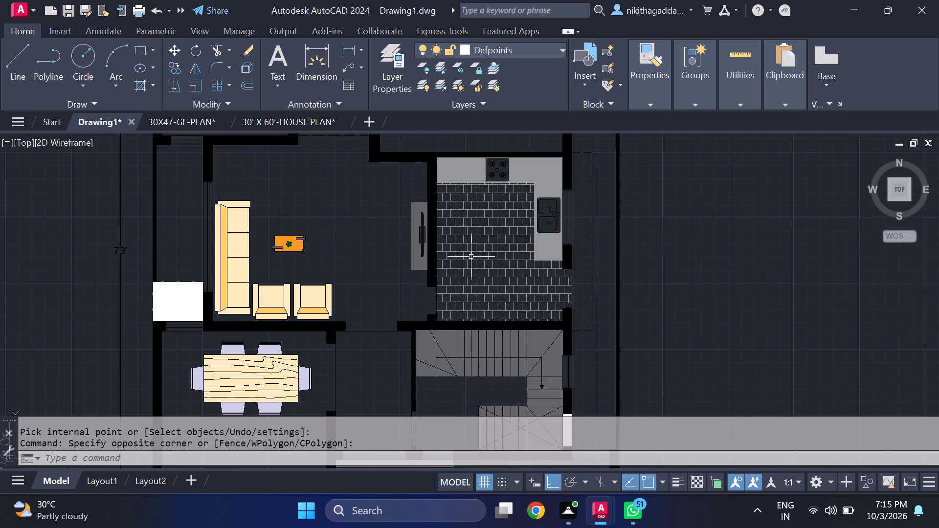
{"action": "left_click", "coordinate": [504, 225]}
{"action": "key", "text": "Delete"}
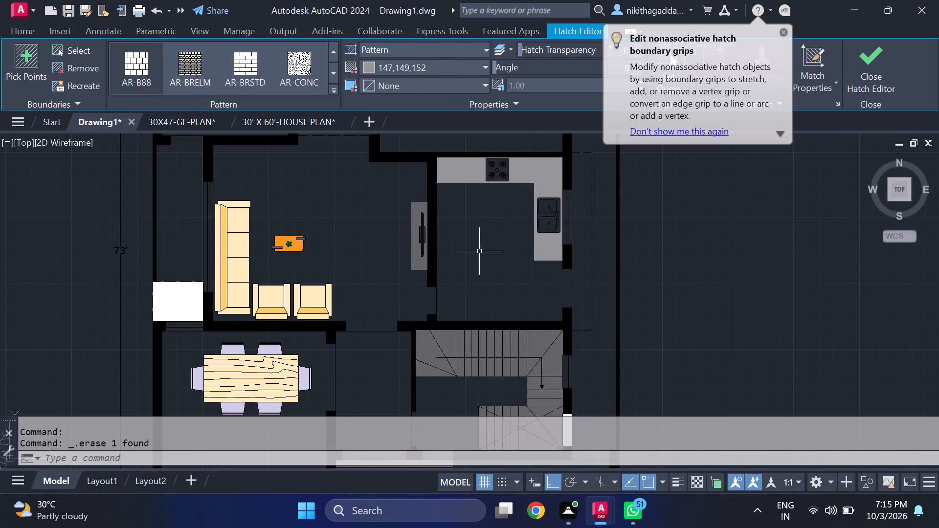
Hatch the small room between the western bedroom and the sitting area with AR-B88 in colour 147,149,152 at scale 5.
{"action": "scroll", "coordinate": [481, 250], "scroll_direction": "down", "scroll_amount": 2}
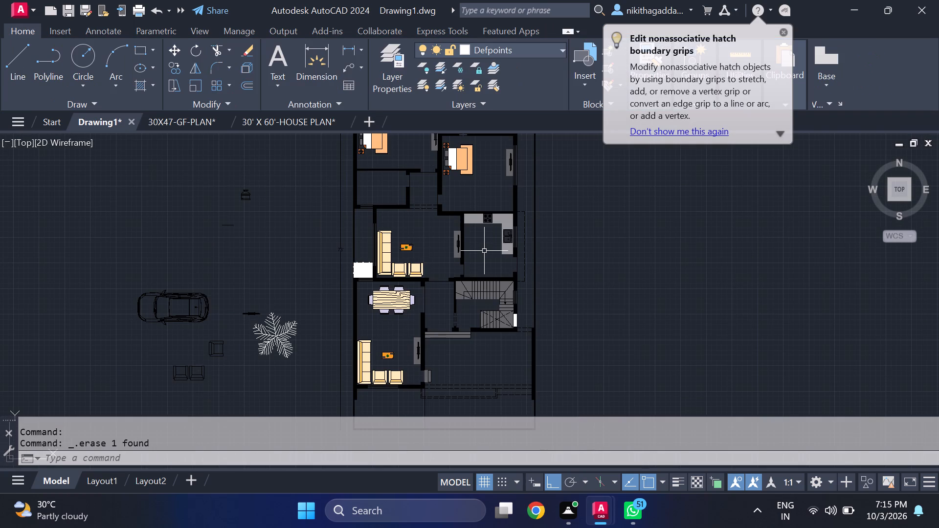
{"action": "type", "text": "hatch"}
{"action": "key", "text": "Return"}
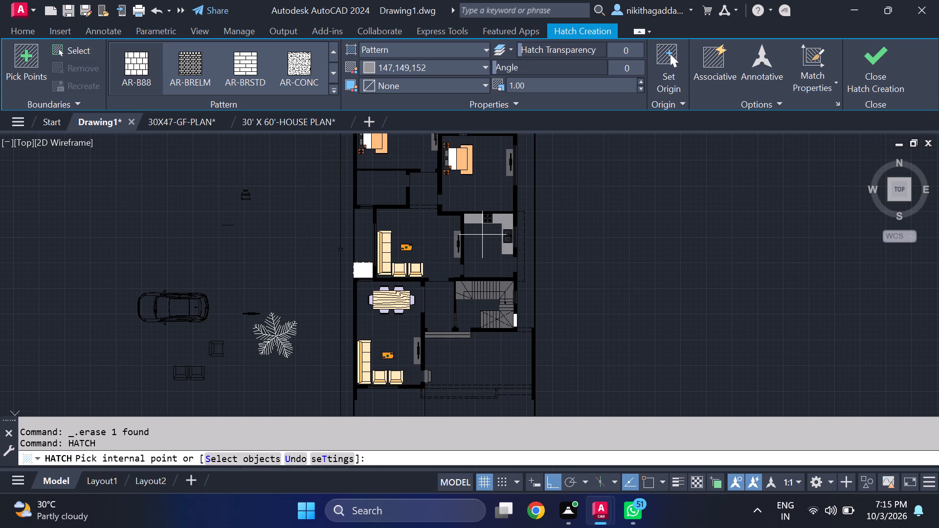
{"action": "middle_click_drag", "start_coordinate": [485, 240], "coordinate": [510, 316]}
{"action": "left_click", "coordinate": [421, 265]}
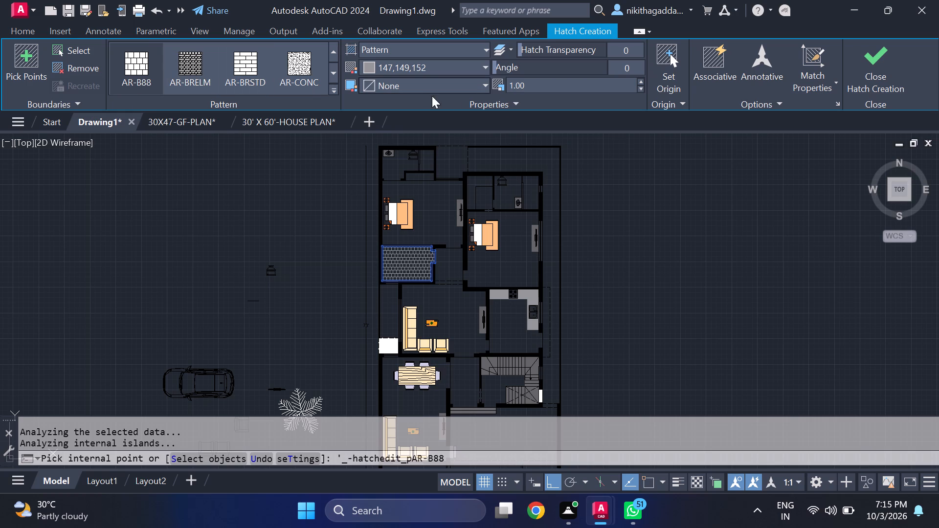
{"action": "left_click", "coordinate": [526, 87]}
{"action": "key", "text": "Delete"}
{"action": "key", "text": "5"}
{"action": "key", "text": "Return"}
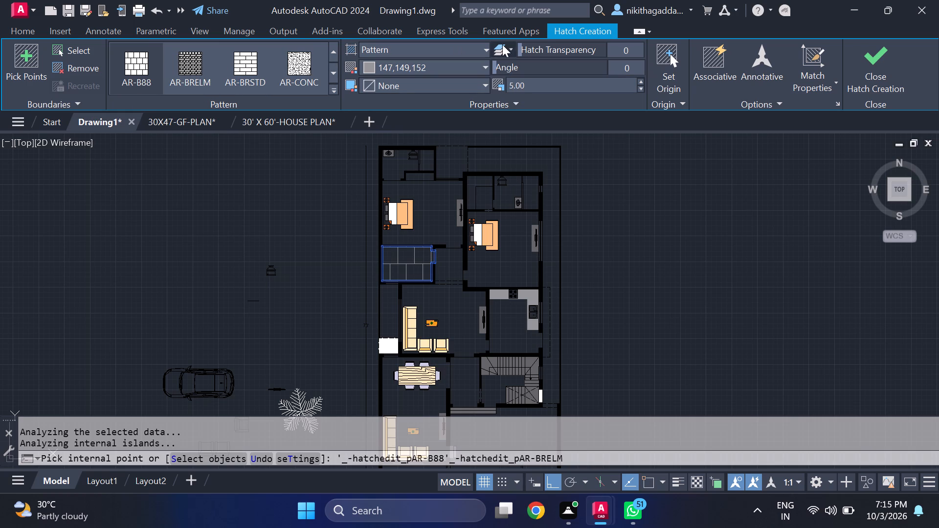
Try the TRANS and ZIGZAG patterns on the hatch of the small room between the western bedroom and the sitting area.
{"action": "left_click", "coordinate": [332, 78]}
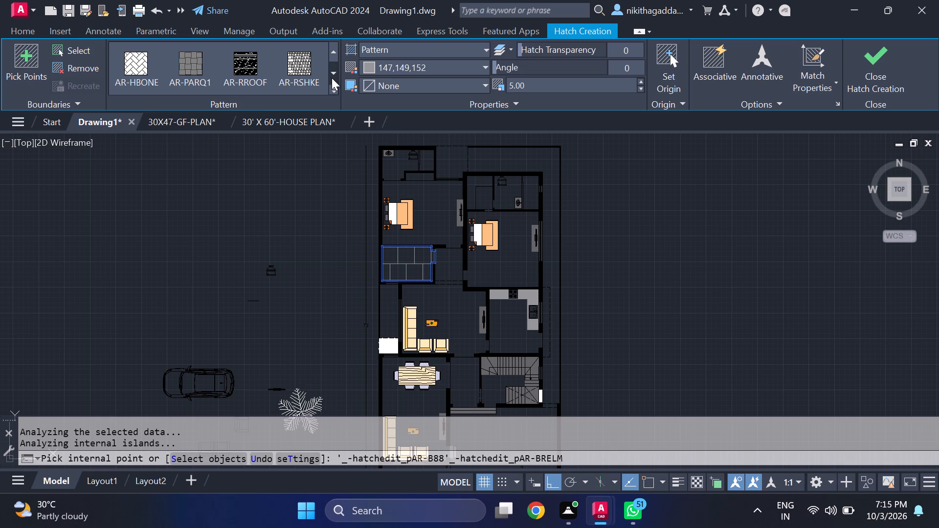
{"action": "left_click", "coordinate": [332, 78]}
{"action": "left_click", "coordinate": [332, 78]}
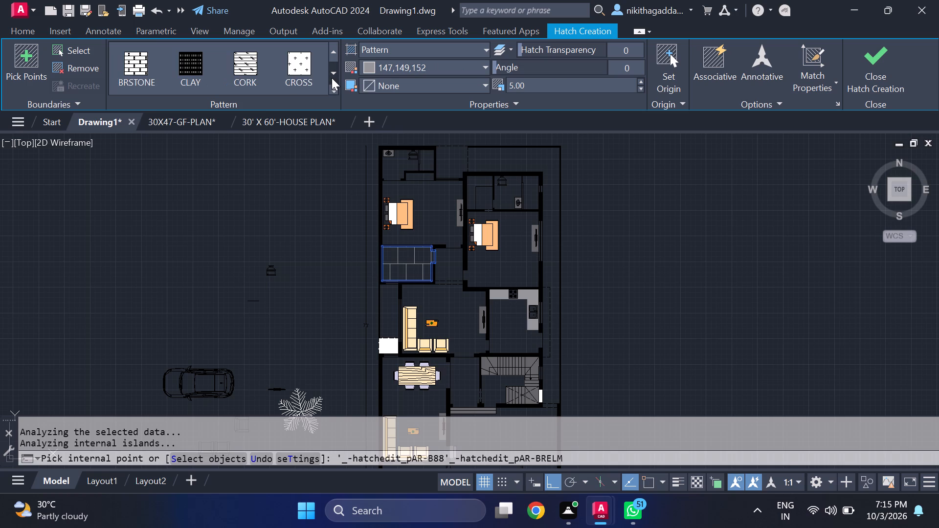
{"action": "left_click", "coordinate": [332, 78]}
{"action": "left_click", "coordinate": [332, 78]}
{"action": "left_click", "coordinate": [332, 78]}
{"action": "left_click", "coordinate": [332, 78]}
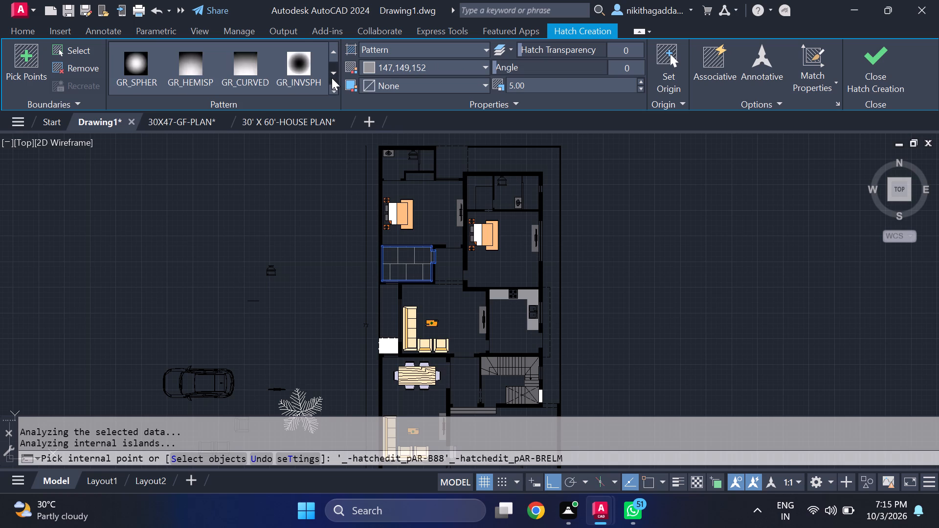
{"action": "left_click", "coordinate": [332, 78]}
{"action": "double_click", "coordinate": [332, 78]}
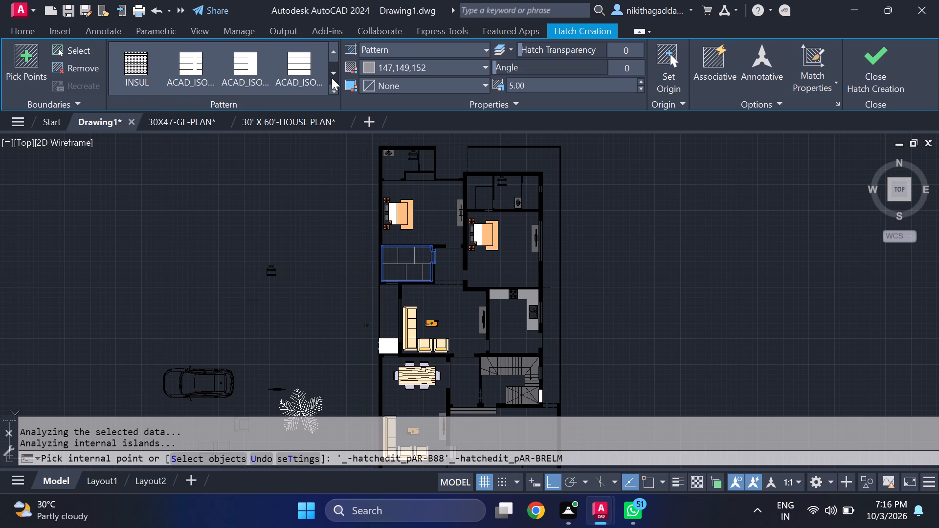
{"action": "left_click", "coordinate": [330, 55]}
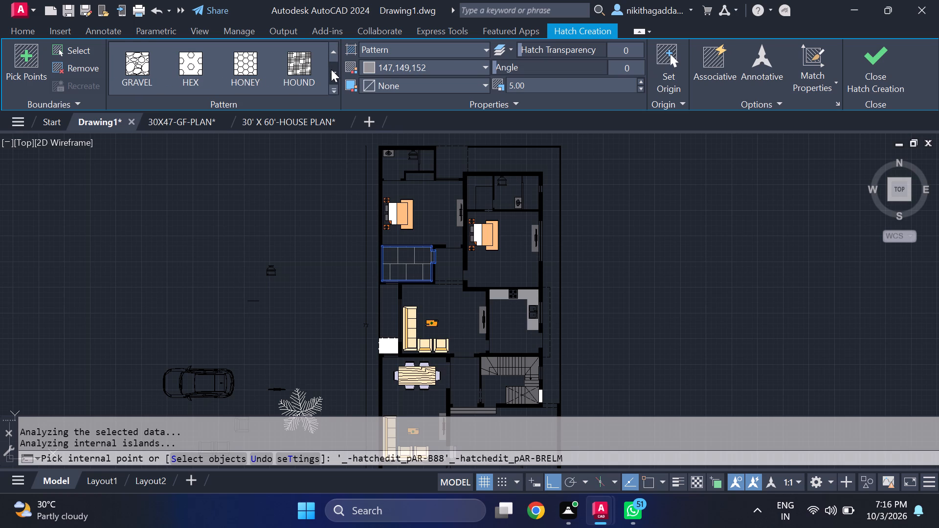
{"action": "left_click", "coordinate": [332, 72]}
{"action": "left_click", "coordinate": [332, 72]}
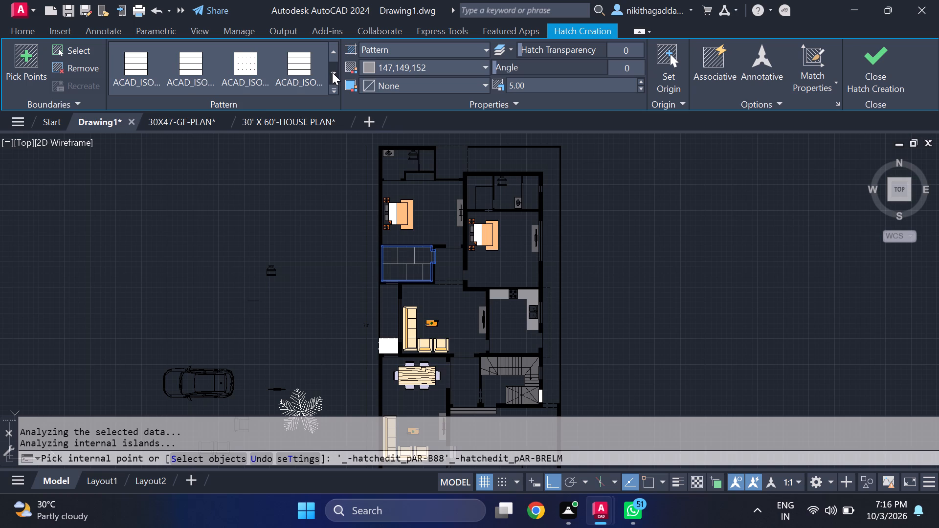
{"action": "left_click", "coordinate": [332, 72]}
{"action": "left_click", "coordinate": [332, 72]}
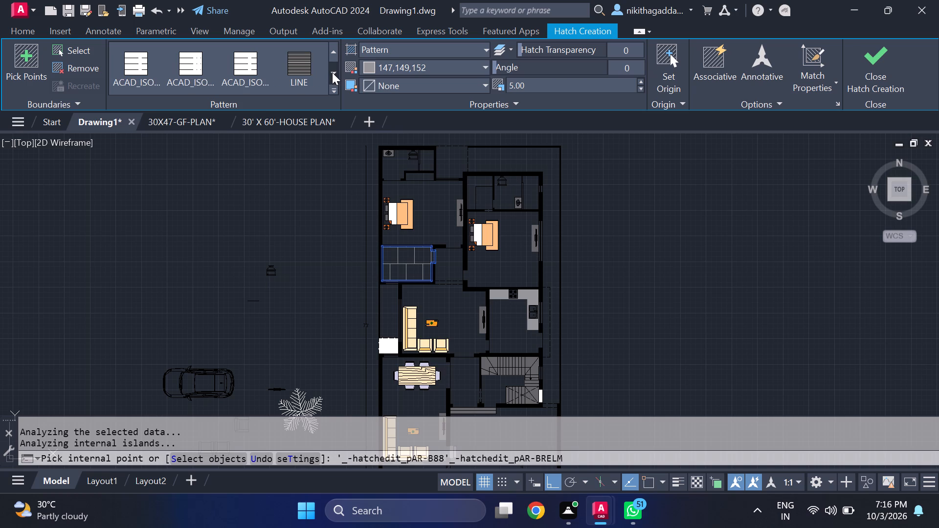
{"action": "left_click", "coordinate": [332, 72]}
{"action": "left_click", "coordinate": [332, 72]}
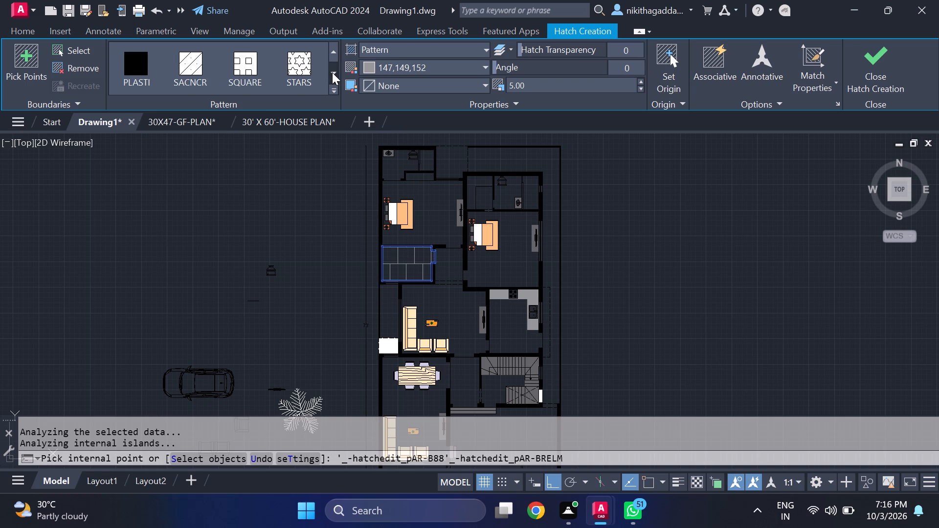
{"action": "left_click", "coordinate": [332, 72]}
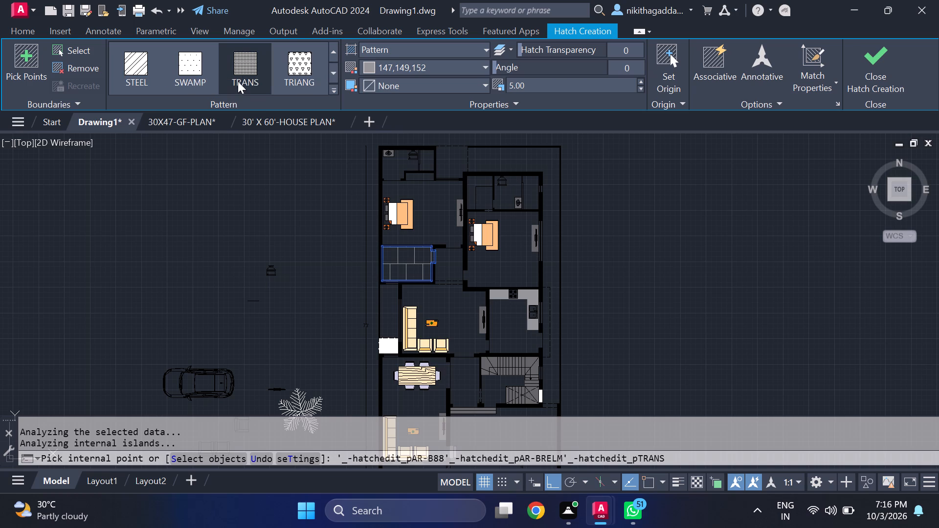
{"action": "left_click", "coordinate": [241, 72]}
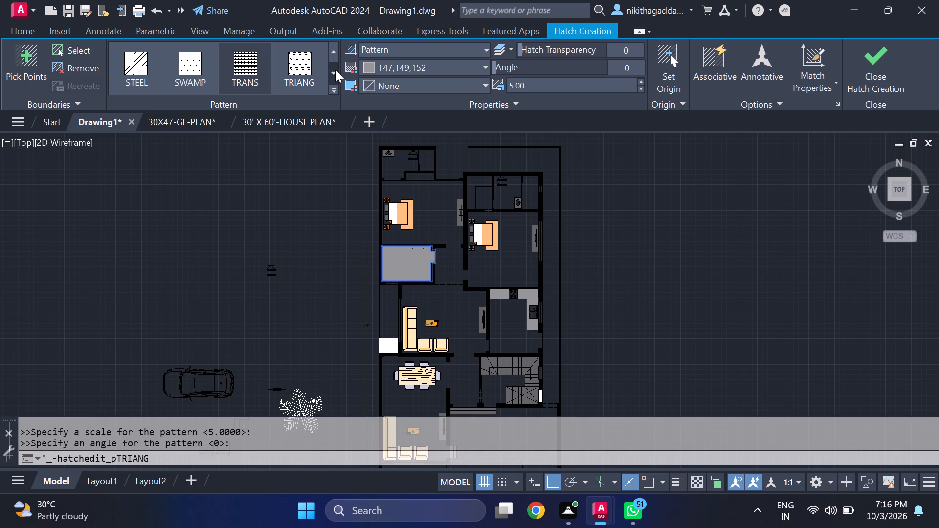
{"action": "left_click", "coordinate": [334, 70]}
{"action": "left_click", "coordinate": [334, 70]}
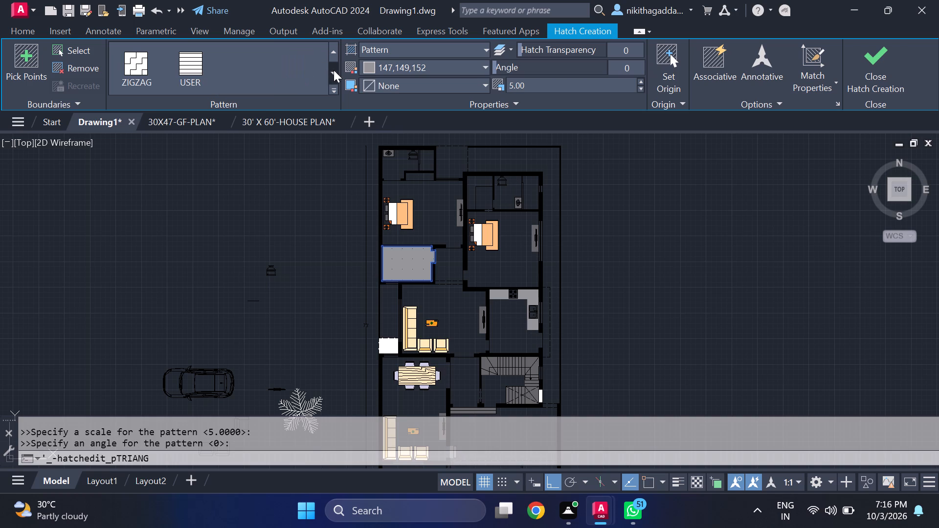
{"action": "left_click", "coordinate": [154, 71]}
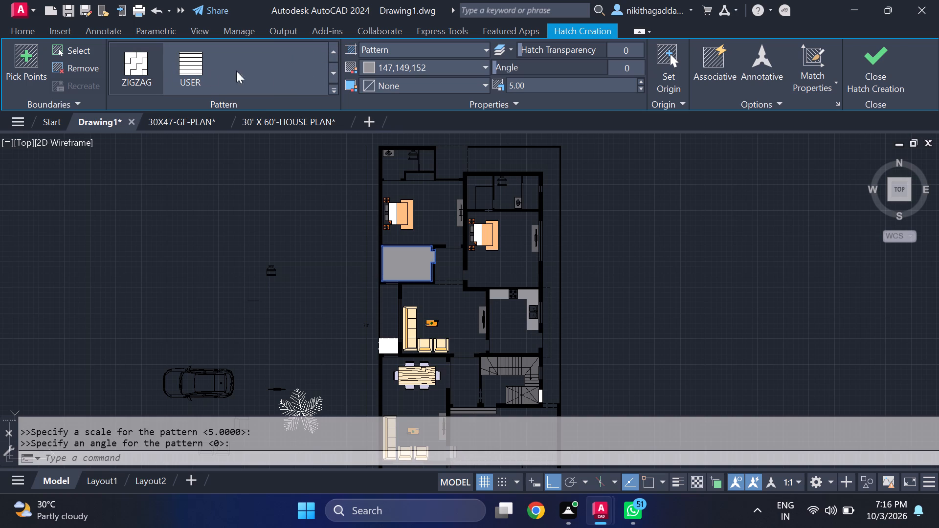
Change the hatch pattern of the small room between the western bedroom and the sitting area to ANGLE.
{"action": "triple_click", "coordinate": [335, 46]}
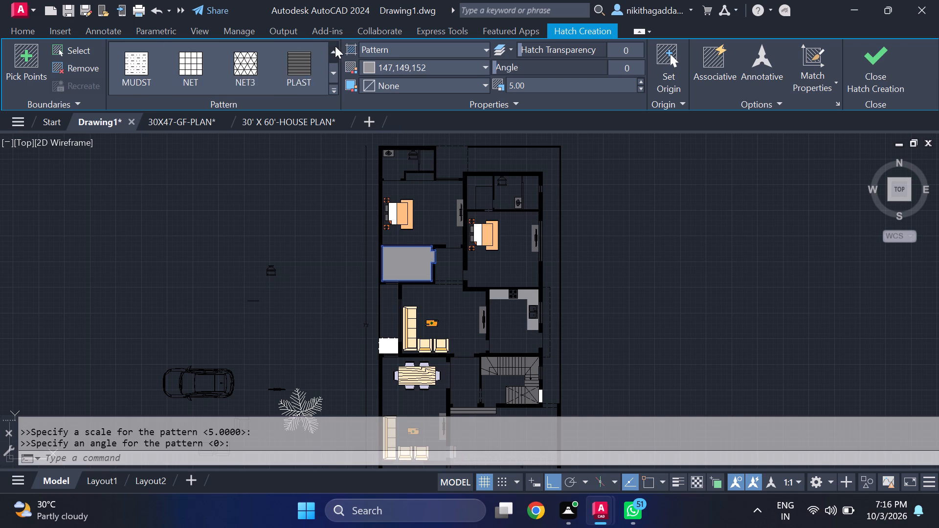
{"action": "triple_click", "coordinate": [335, 46]}
{"action": "triple_click", "coordinate": [335, 46]}
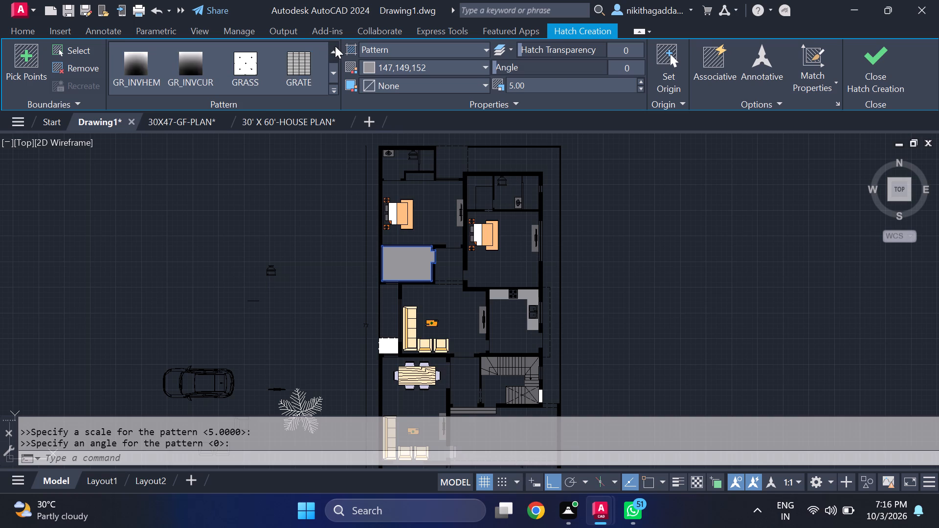
{"action": "left_click", "coordinate": [335, 46]}
{"action": "triple_click", "coordinate": [335, 46]}
{"action": "left_click", "coordinate": [335, 46]}
{"action": "triple_click", "coordinate": [335, 46]}
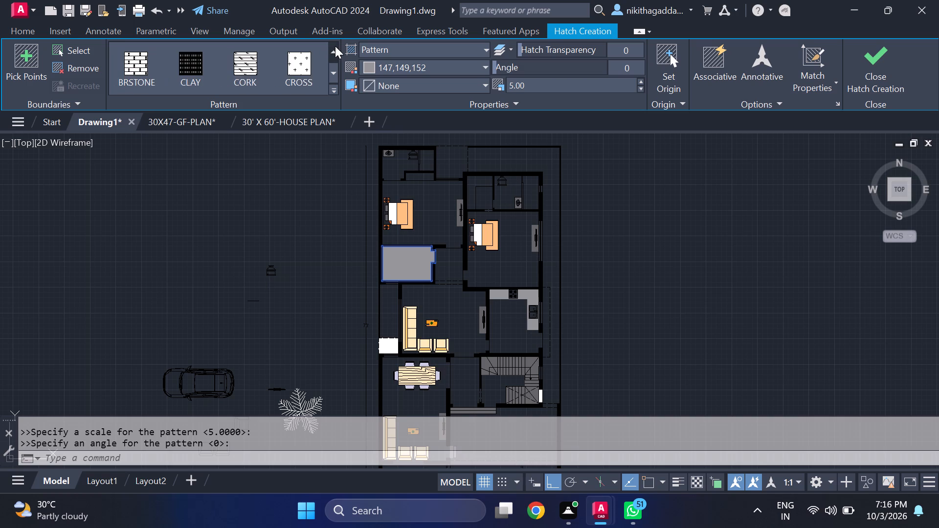
{"action": "triple_click", "coordinate": [335, 46]}
{"action": "left_click", "coordinate": [335, 46]}
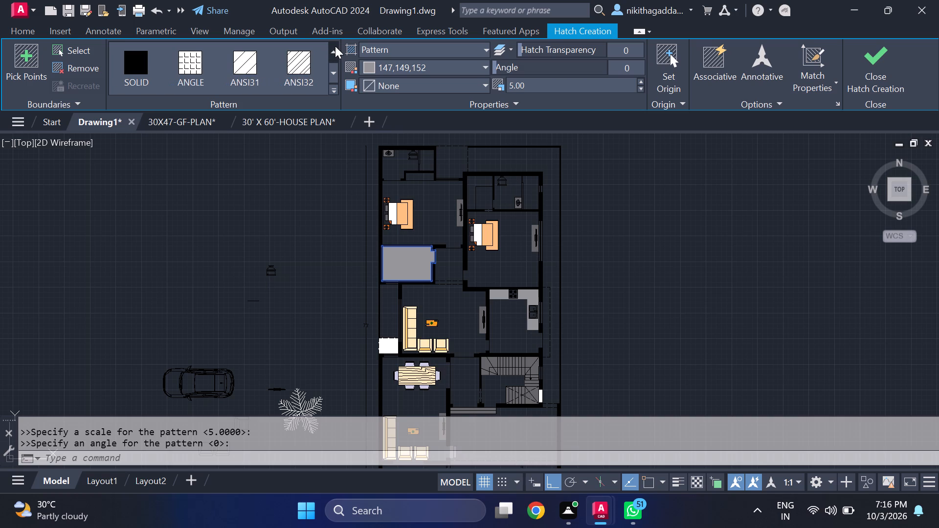
{"action": "left_click", "coordinate": [207, 67]}
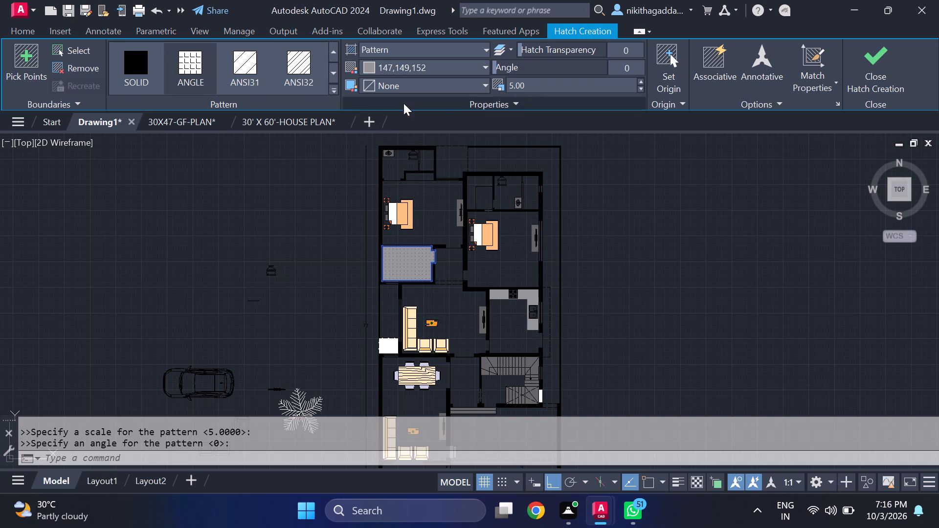
Set the scale of the small room's ANGLE hatch to 10.
{"action": "left_click", "coordinate": [559, 88]}
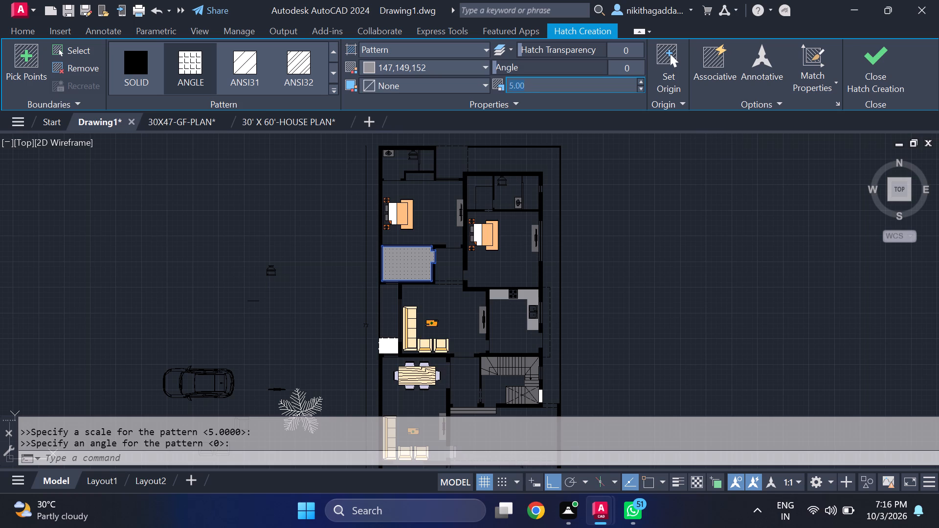
{"action": "key", "text": "Delete"}
{"action": "key", "text": "1"}
{"action": "key", "text": "0"}
{"action": "key", "text": "Return"}
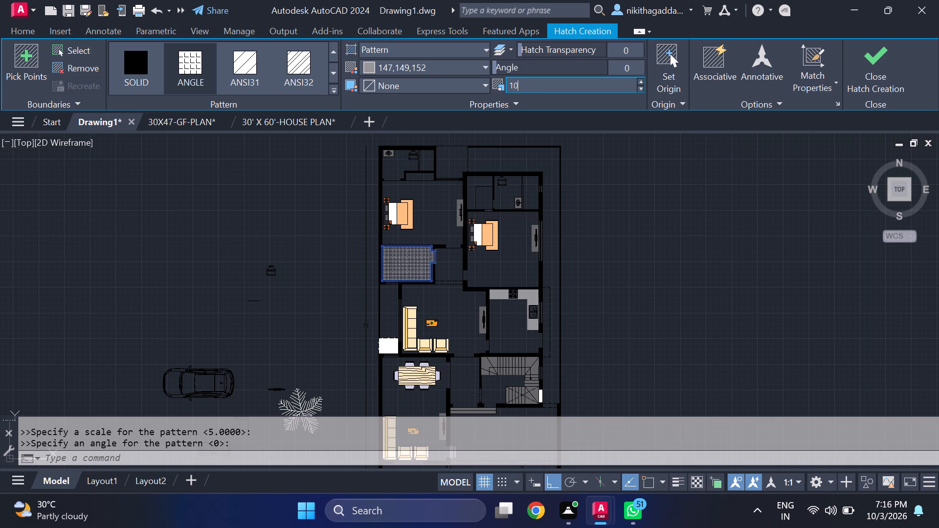
{"action": "left_click", "coordinate": [919, 0]}
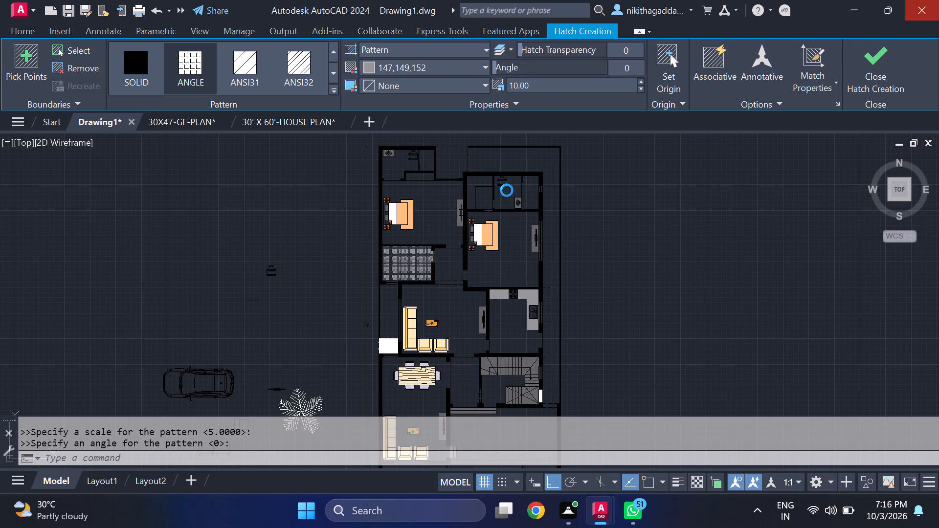
{"action": "left_click", "coordinate": [566, 197]}
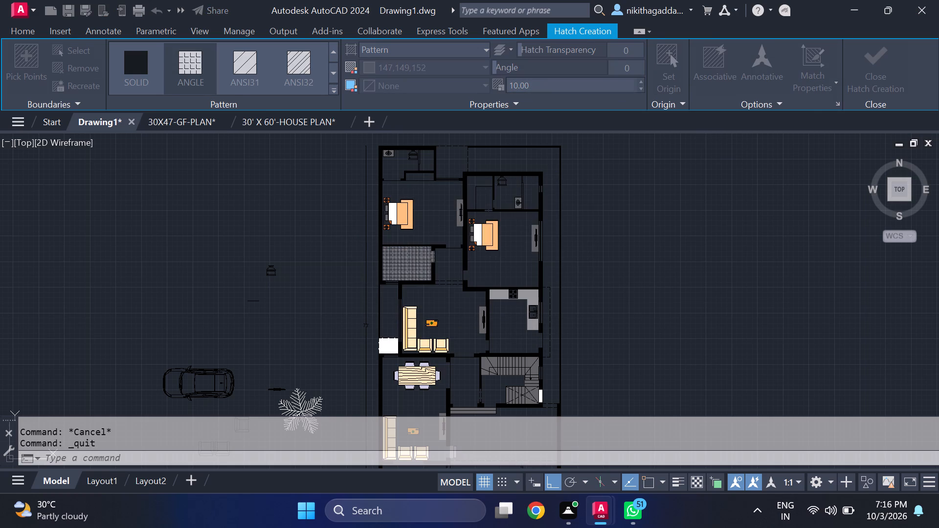
Edit the small room's ANGLE hatch and set its scale to 15.
{"action": "scroll", "coordinate": [380, 269], "scroll_direction": "up", "scroll_amount": 3}
{"action": "scroll", "coordinate": [453, 249], "scroll_direction": "down", "scroll_amount": 3}
{"action": "scroll", "coordinate": [463, 253], "scroll_direction": "up", "scroll_amount": 2}
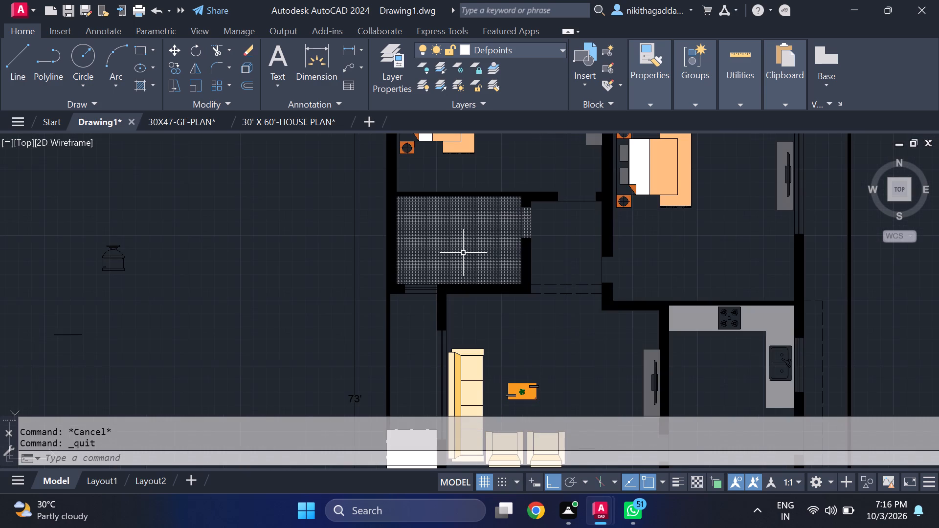
{"action": "left_click", "coordinate": [483, 241]}
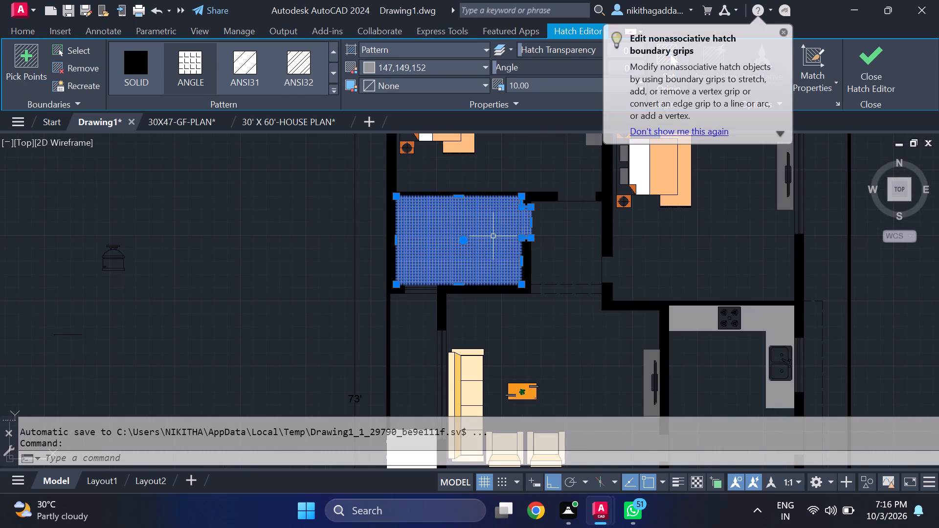
{"action": "key", "text": "Escape"}
{"action": "scroll", "coordinate": [473, 256], "scroll_direction": "up", "scroll_amount": 2}
{"action": "left_click", "coordinate": [477, 256]}
{"action": "left_click", "coordinate": [539, 89]}
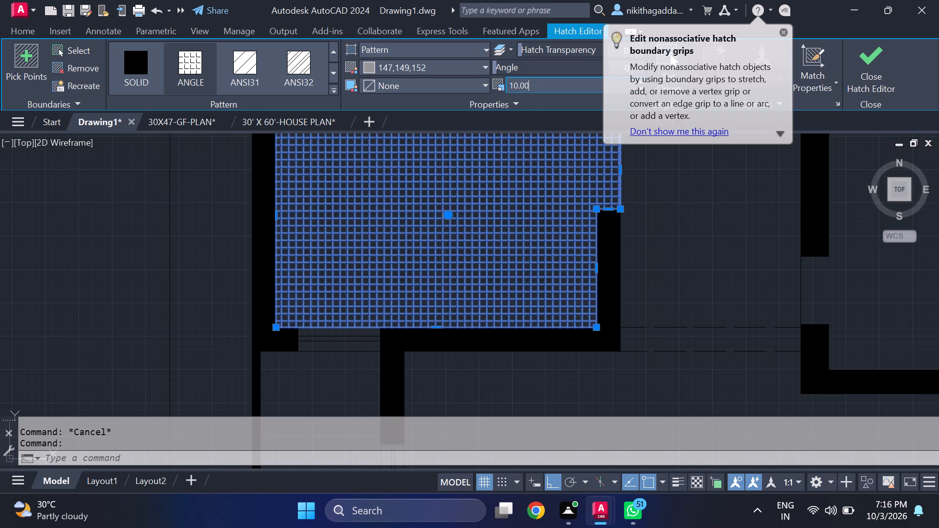
{"action": "key", "text": "Delete"}
{"action": "type", "text": "15"}
{"action": "key", "text": "Return"}
{"action": "scroll", "coordinate": [604, 96], "scroll_direction": "down", "scroll_amount": 4}
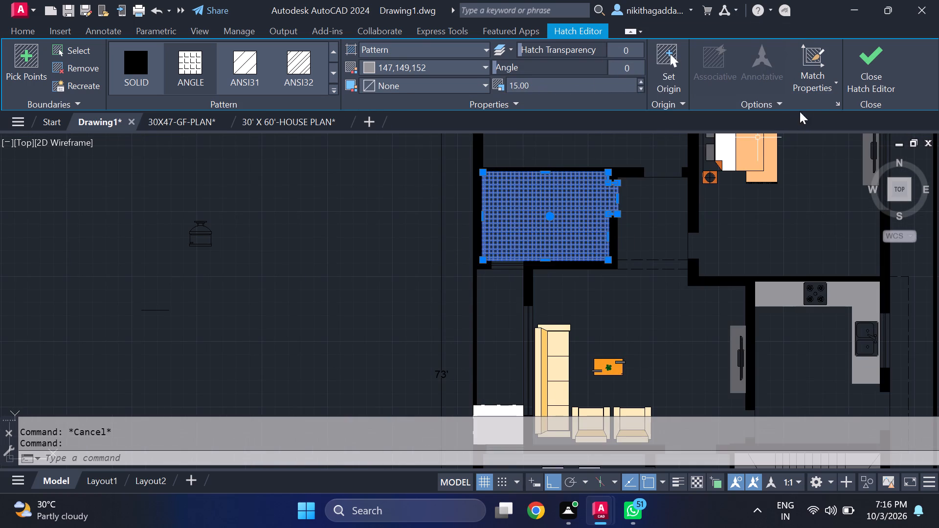
{"action": "left_click", "coordinate": [863, 70]}
Hatch the kitchen floor with the ANGLE pattern in colour 147,149,152 at scale 10.
{"action": "scroll", "coordinate": [571, 238], "scroll_direction": "down", "scroll_amount": 1}
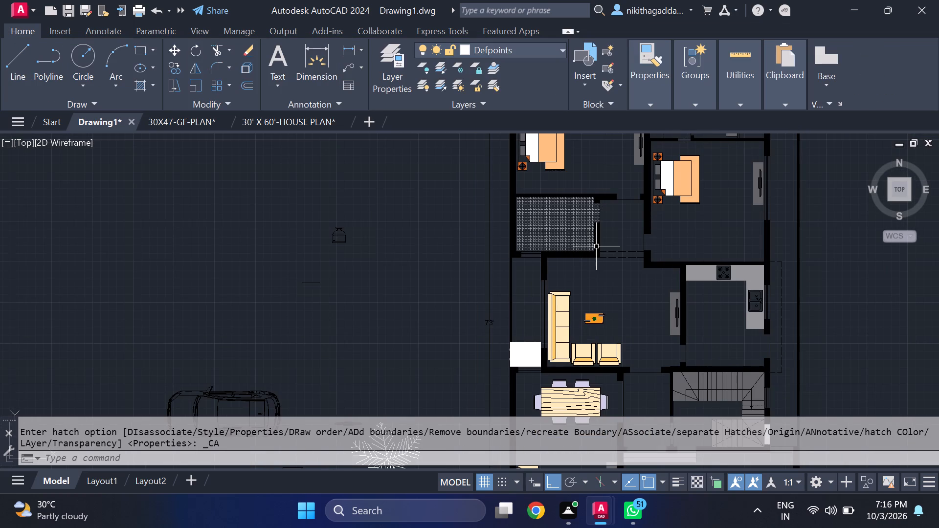
{"action": "middle_click_drag", "start_coordinate": [588, 250], "coordinate": [525, 308]}
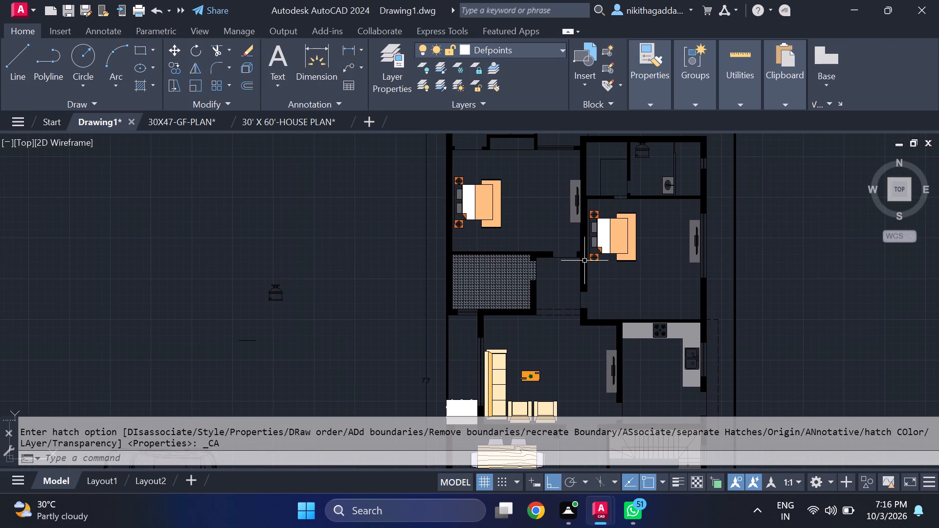
{"action": "middle_click_drag", "start_coordinate": [591, 324], "coordinate": [460, 312]}
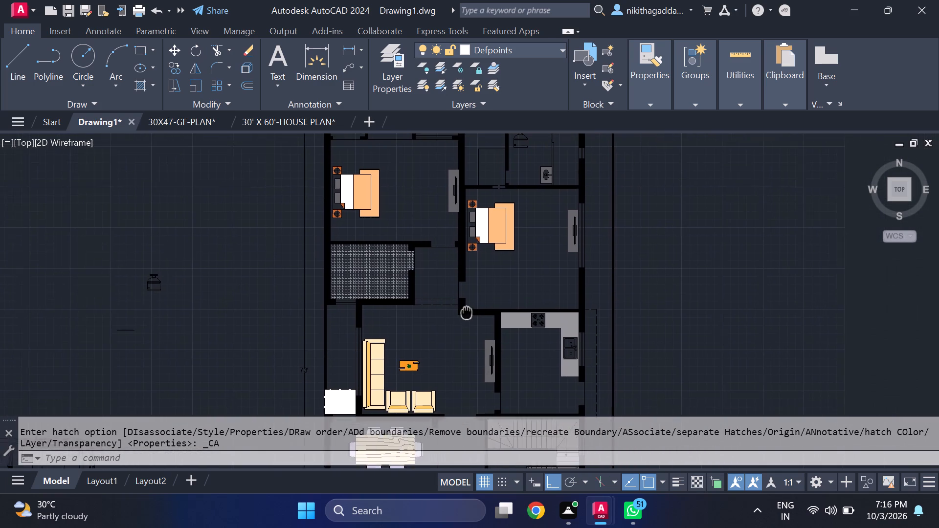
{"action": "middle_click_drag", "start_coordinate": [460, 312], "coordinate": [448, 310]}
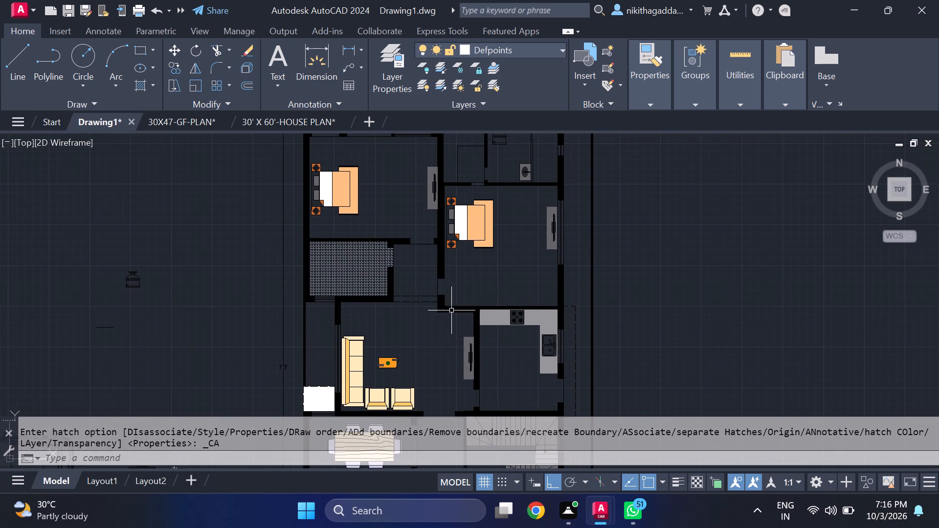
{"action": "middle_click_drag", "start_coordinate": [527, 359], "coordinate": [512, 270]}
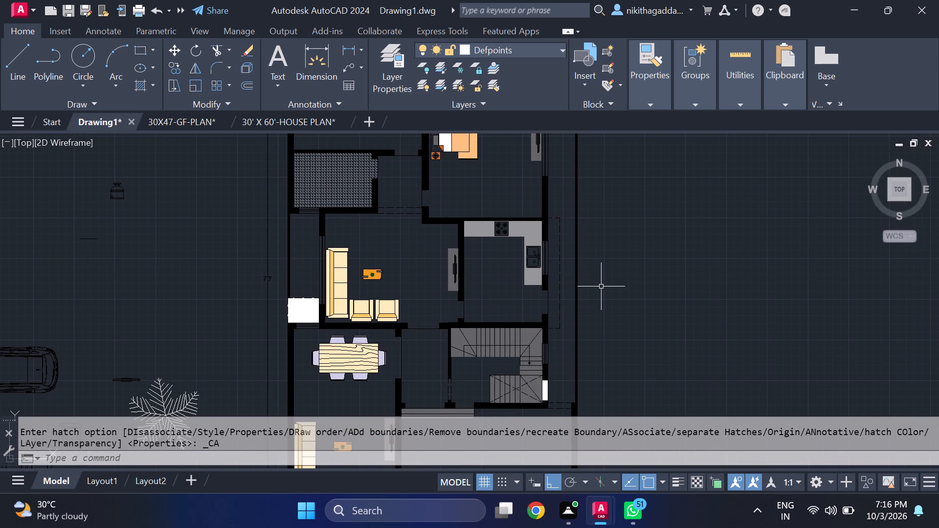
{"action": "scroll", "coordinate": [600, 286], "scroll_direction": "down", "scroll_amount": 2}
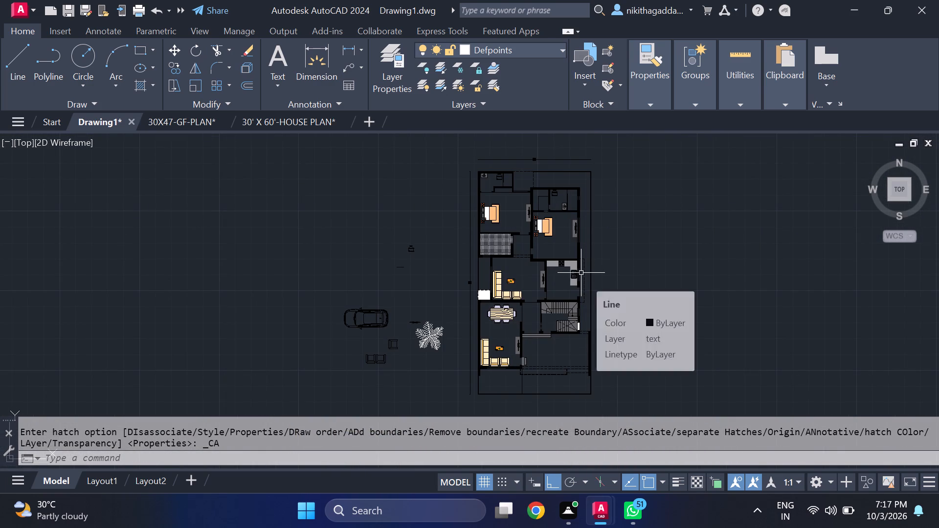
{"action": "middle_click_drag", "start_coordinate": [575, 277], "coordinate": [540, 306]}
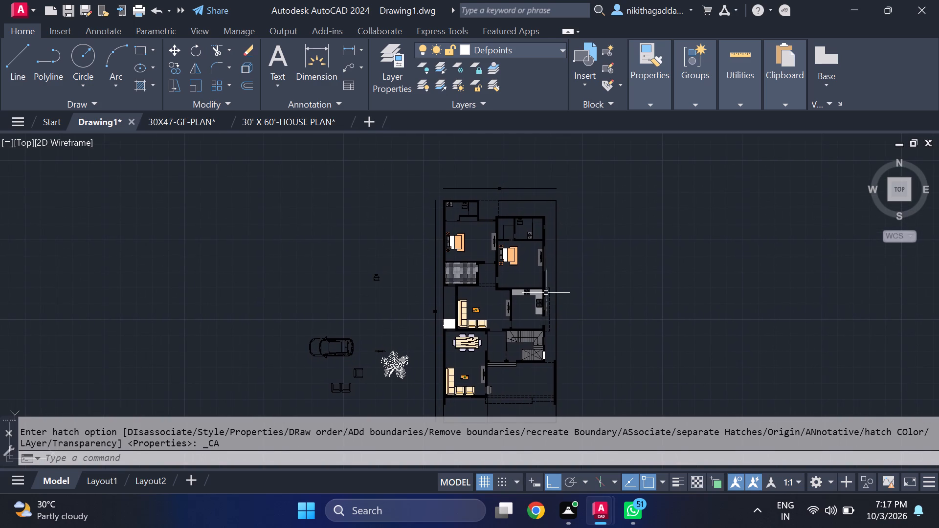
{"action": "middle_click_drag", "start_coordinate": [595, 288], "coordinate": [580, 244]}
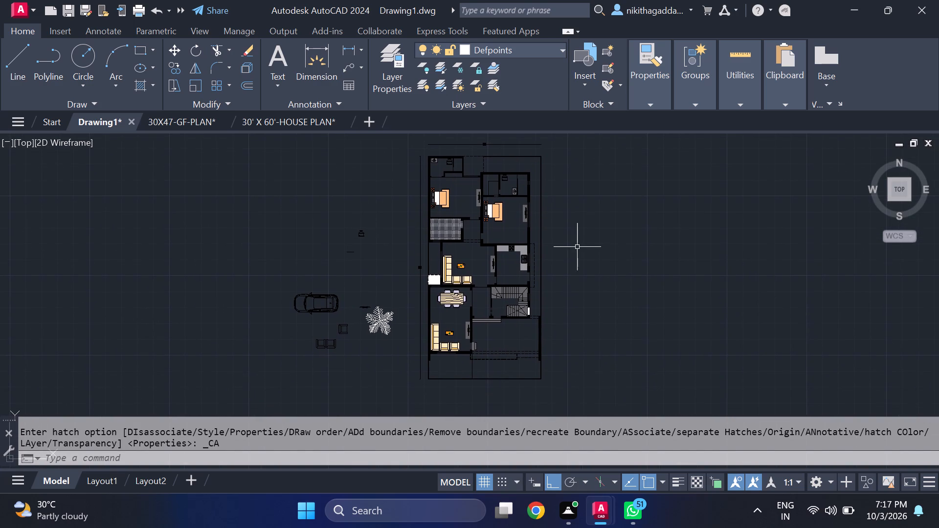
{"action": "type", "text": "hatch"}
{"action": "key", "text": "Return"}
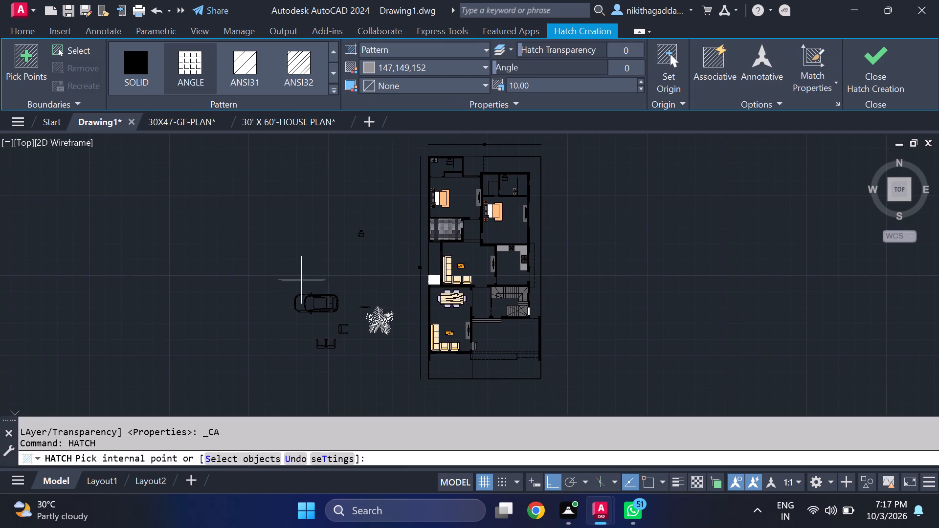
{"action": "scroll", "coordinate": [503, 264], "scroll_direction": "up", "scroll_amount": 2}
{"action": "left_click", "coordinate": [515, 265]}
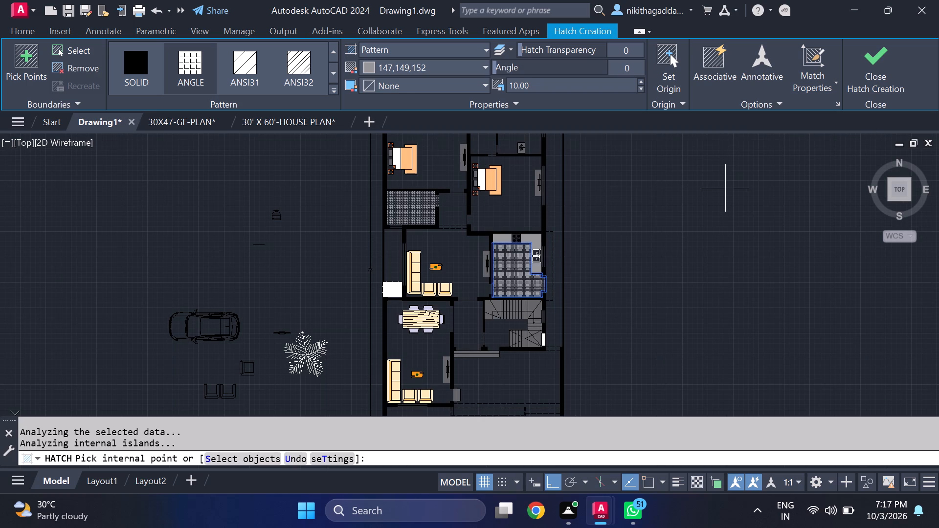
{"action": "left_click", "coordinate": [877, 79]}
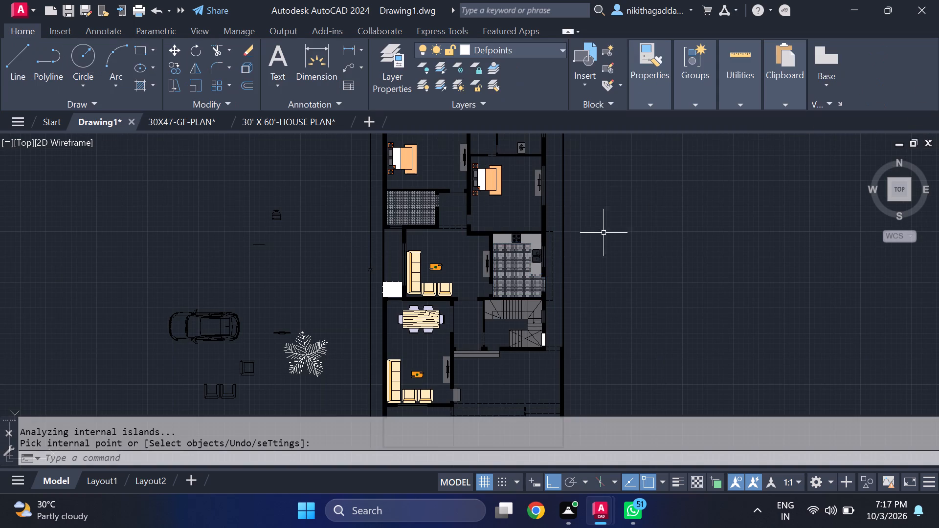
Hatch both parts of the western bedroom's bathroom floor with a SOLID fill in colour 199,200,202.
{"action": "scroll", "coordinate": [524, 245], "scroll_direction": "down", "scroll_amount": 1}
{"action": "scroll", "coordinate": [522, 247], "scroll_direction": "up", "scroll_amount": 3}
{"action": "middle_click_drag", "start_coordinate": [486, 226], "coordinate": [532, 360]}
{"action": "scroll", "coordinate": [441, 272], "scroll_direction": "down", "scroll_amount": 2}
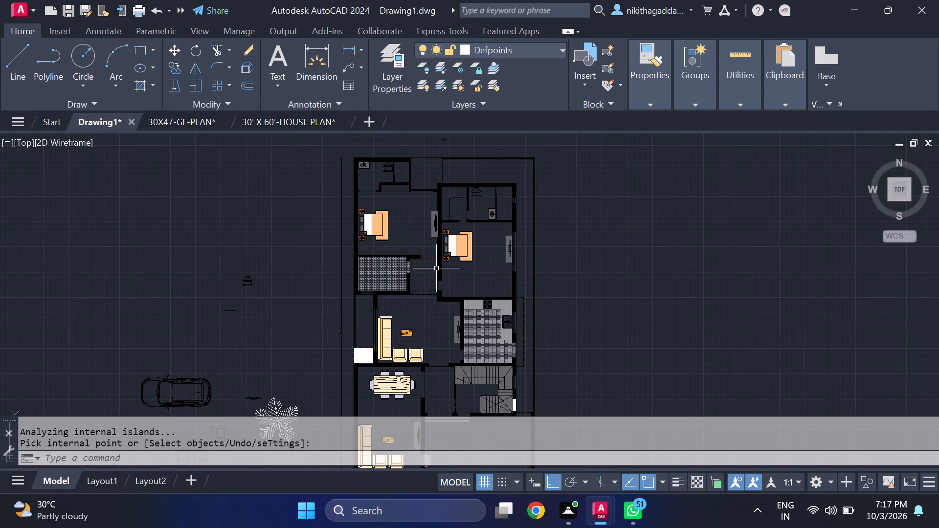
{"action": "middle_click_drag", "start_coordinate": [398, 239], "coordinate": [415, 285]}
{"action": "scroll", "coordinate": [401, 215], "scroll_direction": "up", "scroll_amount": 2}
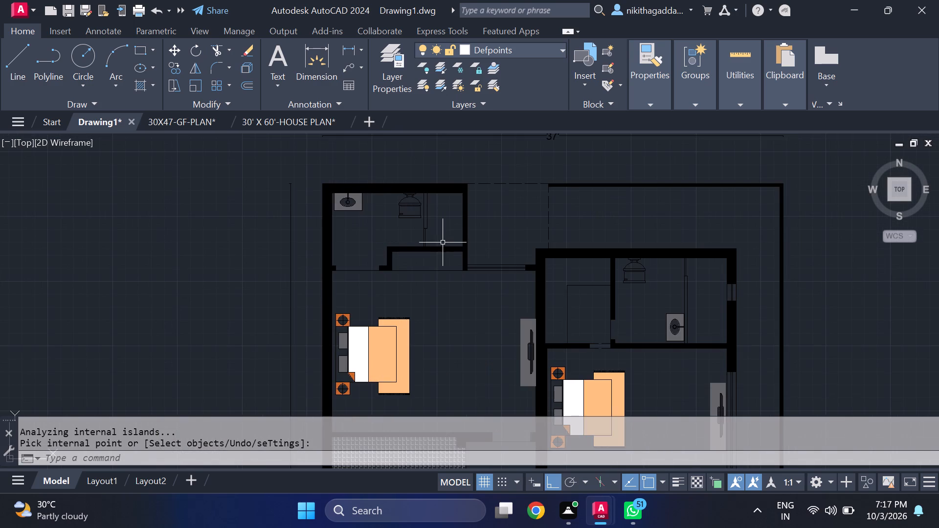
{"action": "type", "text": "hatch"}
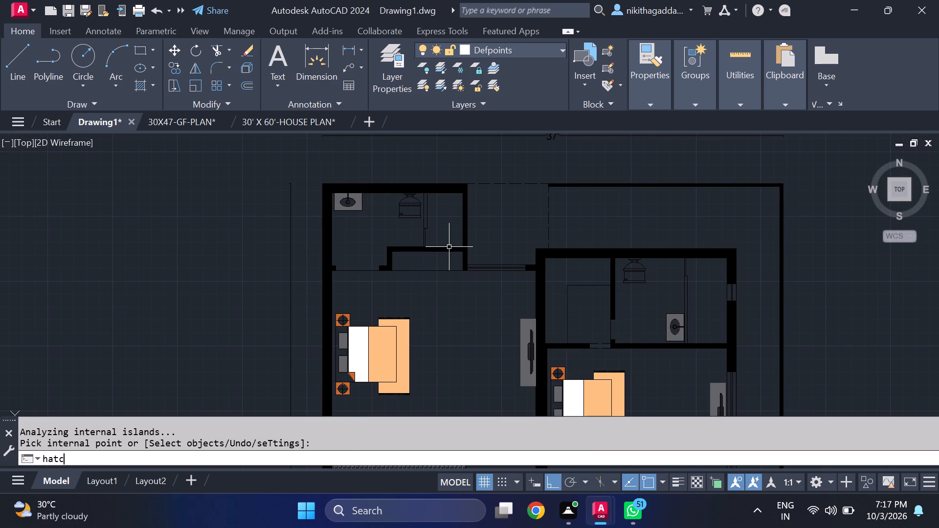
{"action": "key", "text": "Return"}
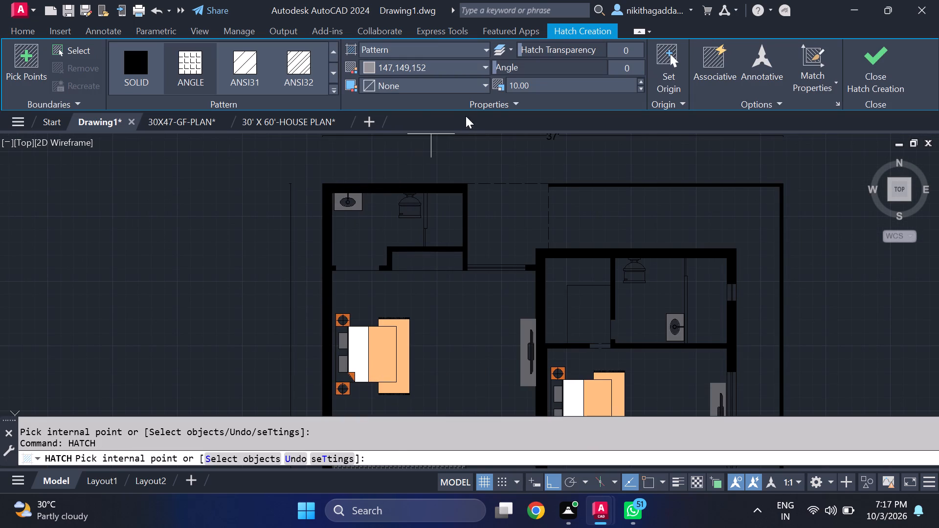
{"action": "left_click", "coordinate": [483, 67]}
{"action": "left_click", "coordinate": [368, 179]}
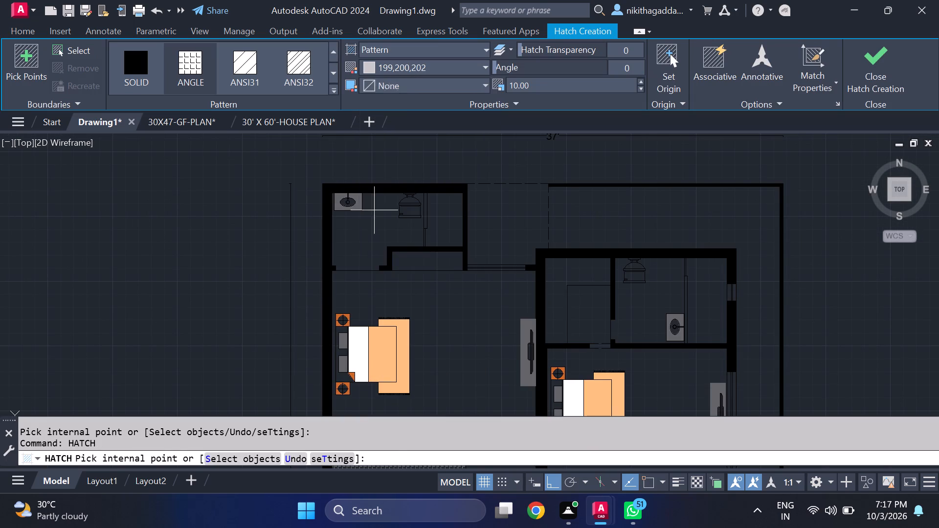
{"action": "left_click", "coordinate": [367, 239]}
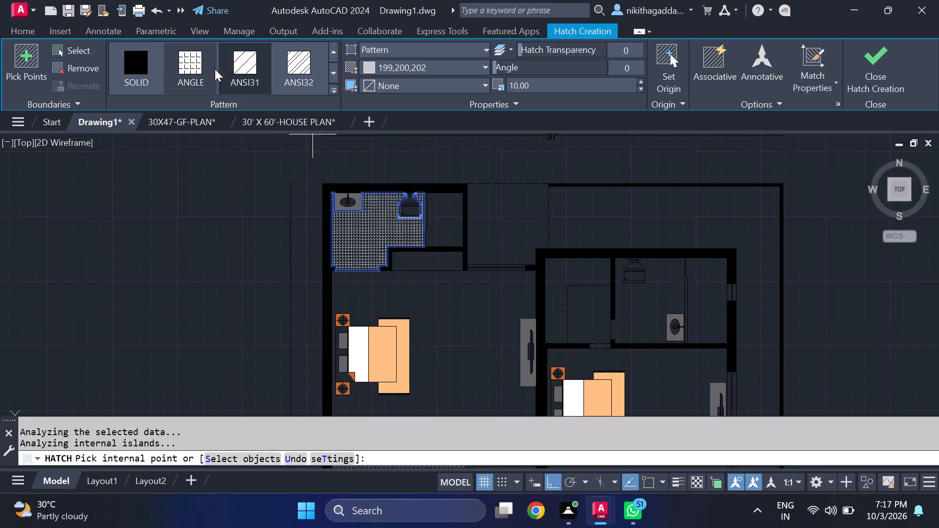
{"action": "left_click", "coordinate": [137, 61]}
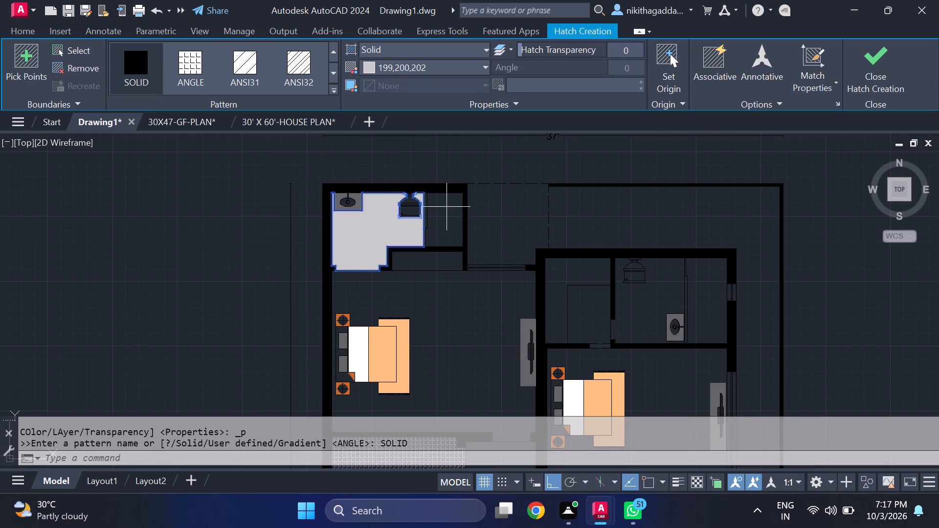
{"action": "left_click", "coordinate": [447, 207]}
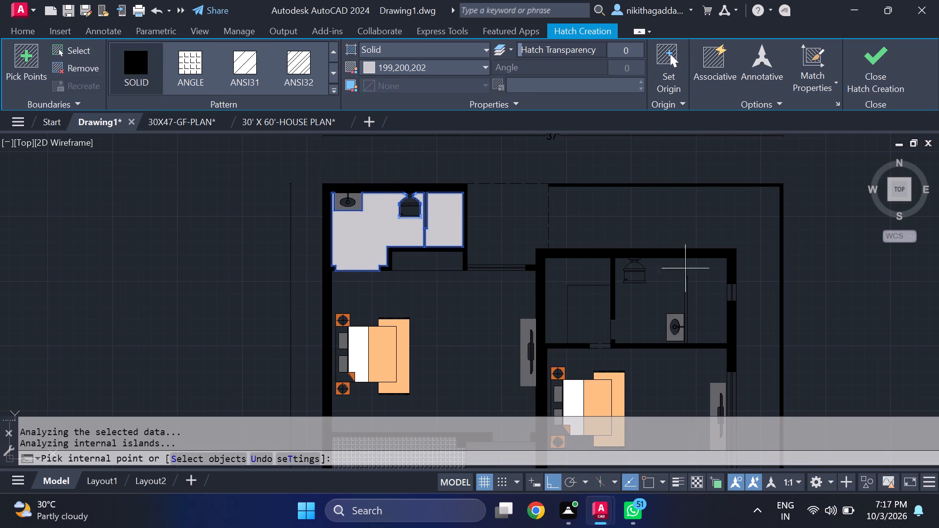
Add both parts of the eastern bedroom's bathroom floor to the SOLID 199,200,202 hatch and finish the hatch.
{"action": "left_click", "coordinate": [648, 291]}
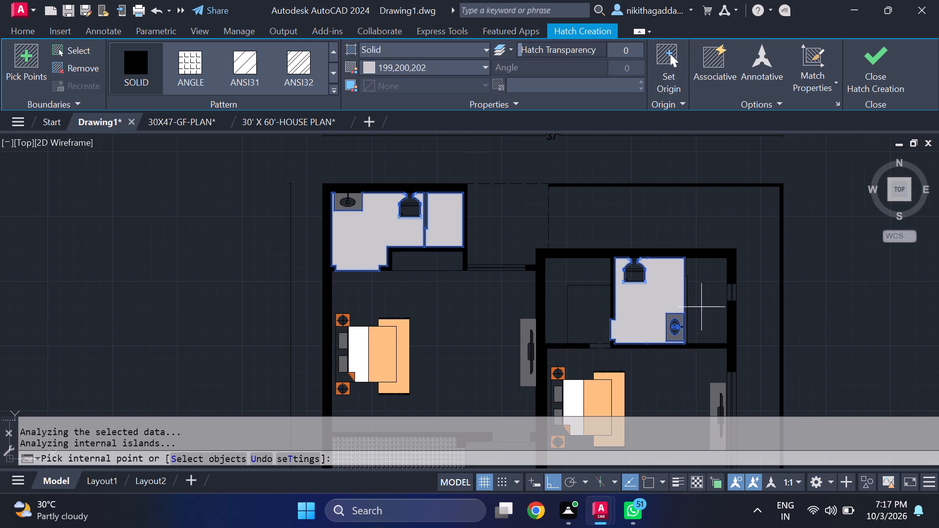
{"action": "left_click", "coordinate": [718, 302]}
{"action": "left_click", "coordinate": [878, 95]}
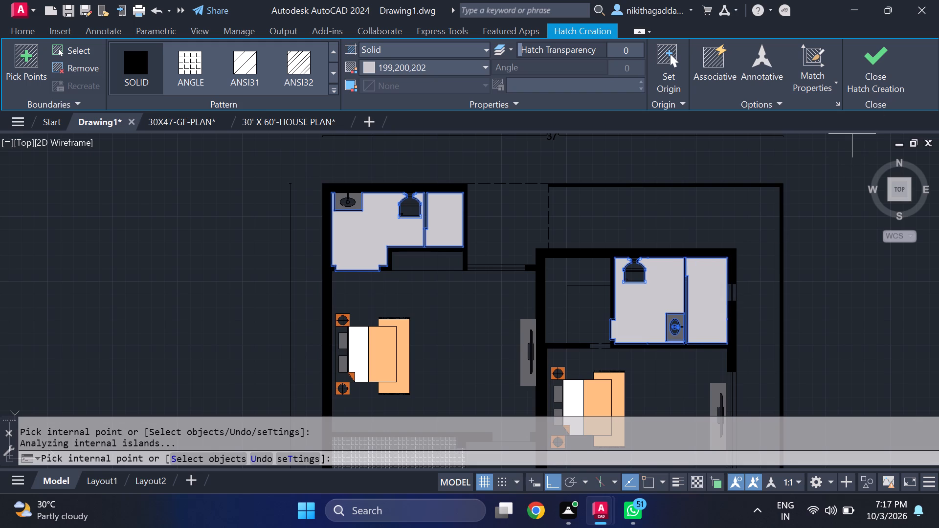
{"action": "left_click", "coordinate": [858, 73]}
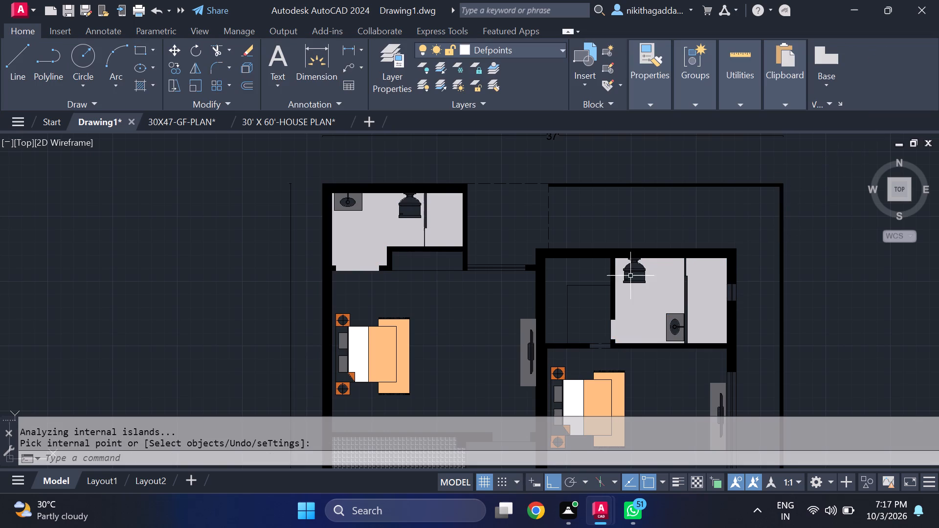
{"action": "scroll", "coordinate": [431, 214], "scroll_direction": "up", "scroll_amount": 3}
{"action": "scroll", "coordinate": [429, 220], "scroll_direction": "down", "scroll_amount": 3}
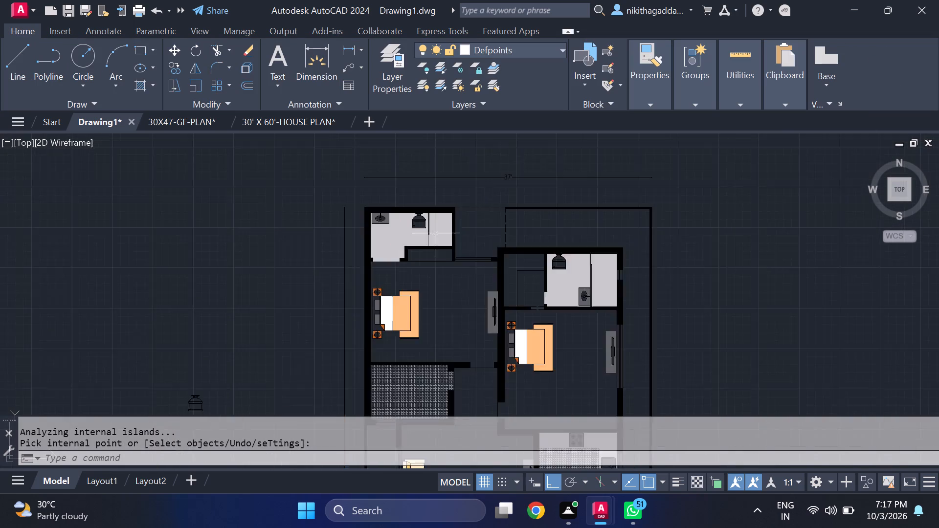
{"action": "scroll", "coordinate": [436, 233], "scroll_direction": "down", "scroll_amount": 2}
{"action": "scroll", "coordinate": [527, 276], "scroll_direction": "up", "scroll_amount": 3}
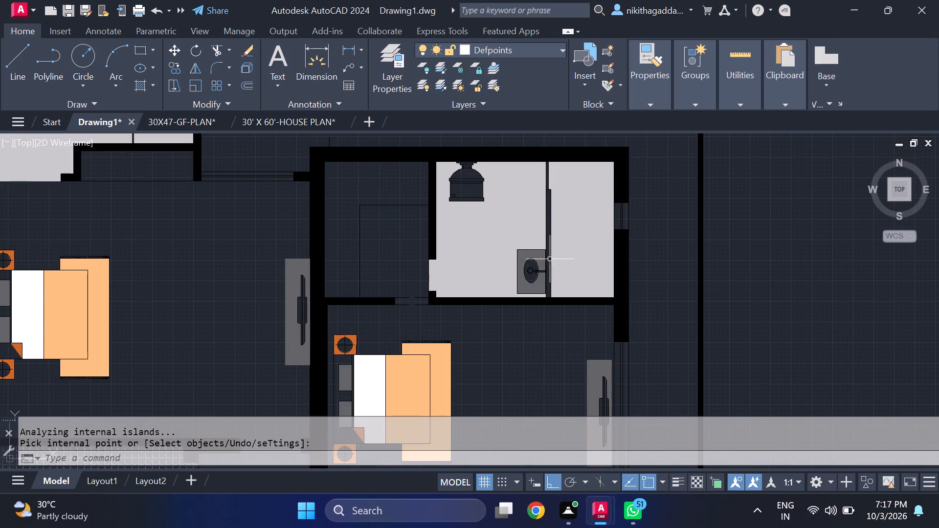
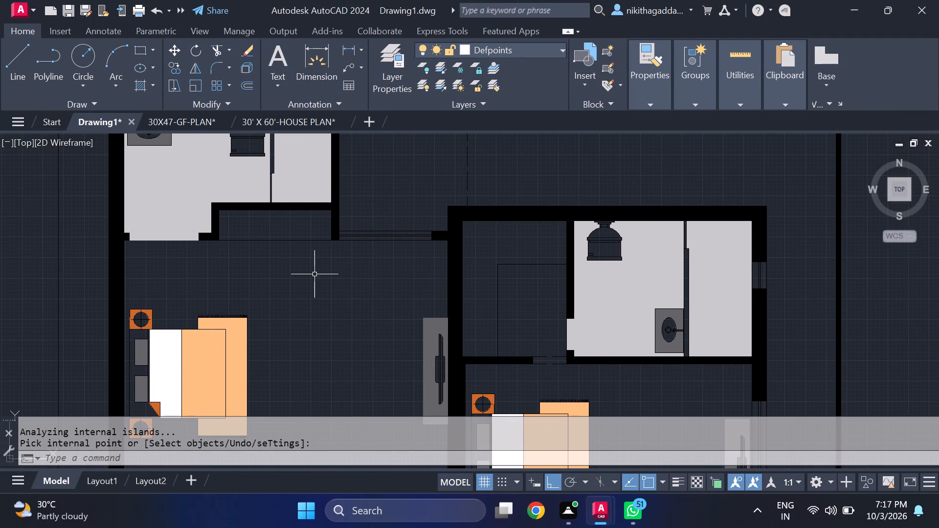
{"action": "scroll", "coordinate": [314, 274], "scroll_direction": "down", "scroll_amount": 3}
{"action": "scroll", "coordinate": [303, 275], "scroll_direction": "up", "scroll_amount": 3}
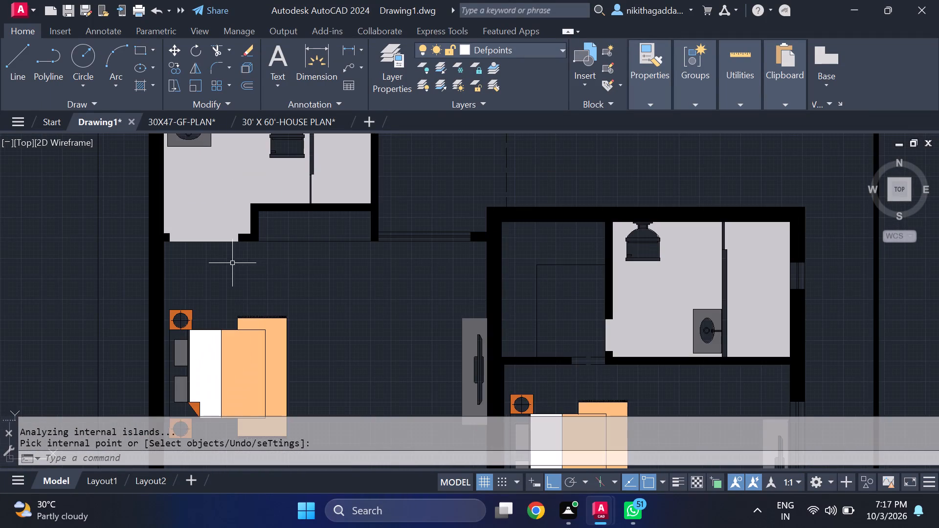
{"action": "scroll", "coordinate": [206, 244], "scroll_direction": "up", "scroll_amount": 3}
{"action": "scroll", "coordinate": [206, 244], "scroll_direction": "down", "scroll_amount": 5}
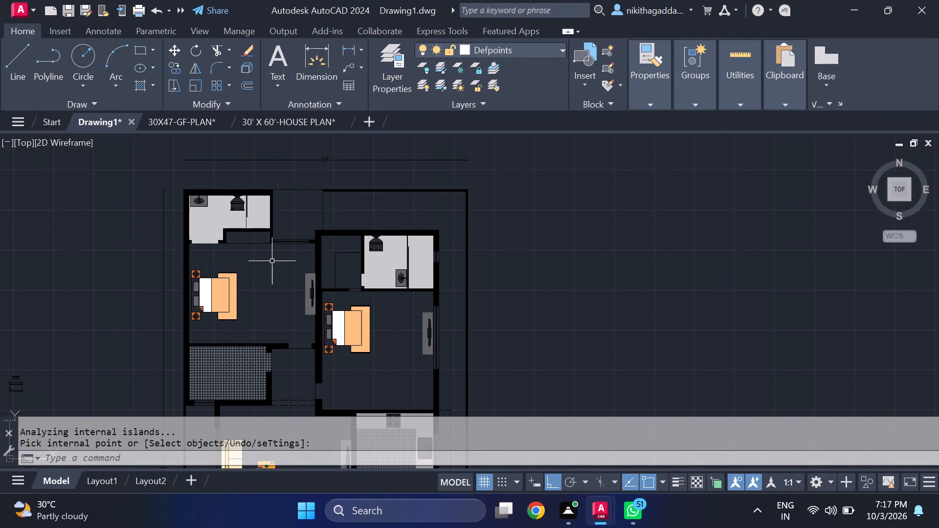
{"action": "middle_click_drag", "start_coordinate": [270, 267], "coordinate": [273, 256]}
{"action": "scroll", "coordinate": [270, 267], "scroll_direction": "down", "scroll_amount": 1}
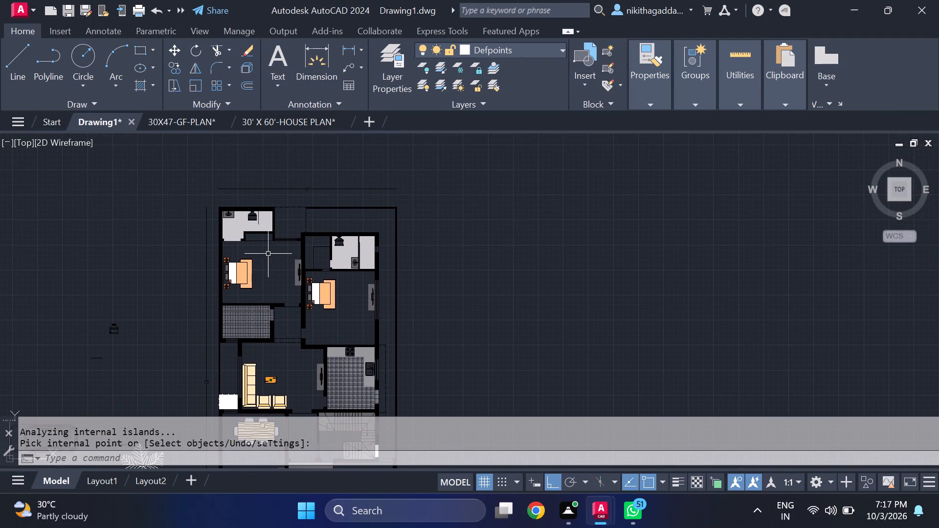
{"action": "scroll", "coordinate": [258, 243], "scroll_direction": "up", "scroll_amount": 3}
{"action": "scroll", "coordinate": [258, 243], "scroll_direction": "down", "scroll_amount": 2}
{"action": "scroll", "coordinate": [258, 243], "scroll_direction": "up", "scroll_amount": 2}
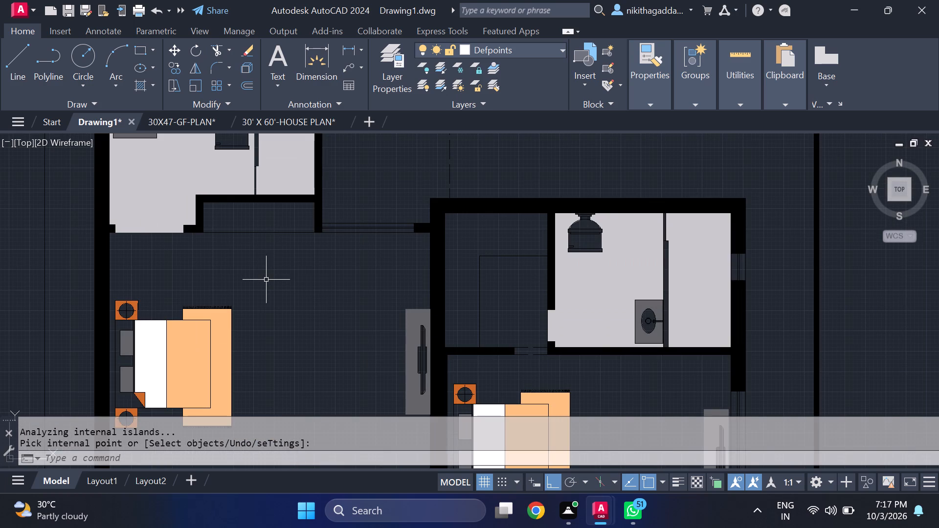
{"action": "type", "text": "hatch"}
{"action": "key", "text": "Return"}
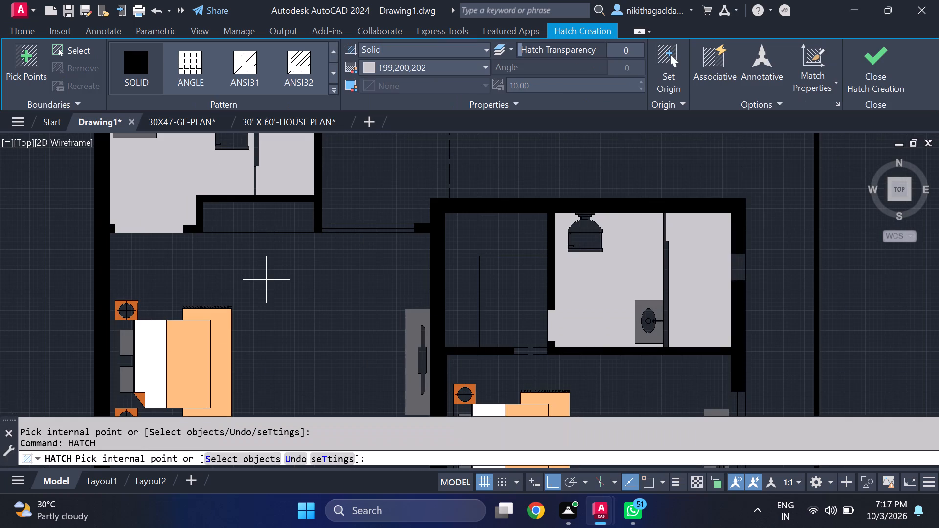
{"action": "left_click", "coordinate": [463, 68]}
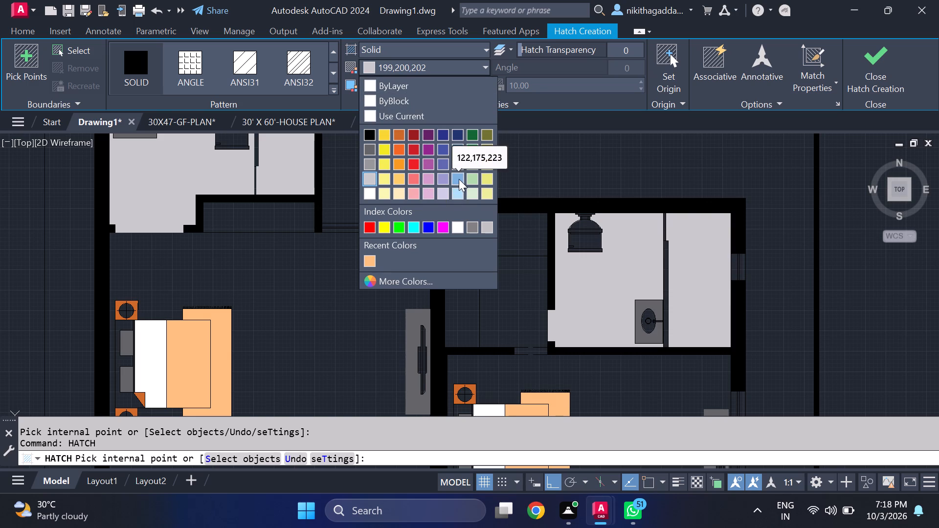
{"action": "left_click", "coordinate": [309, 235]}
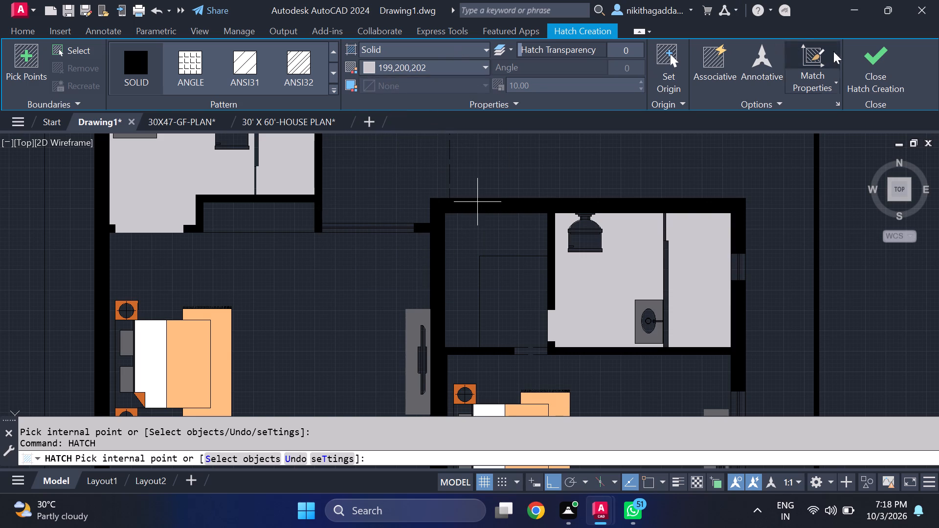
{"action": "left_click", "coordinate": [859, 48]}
Create a new layer named hatch.
{"action": "left_click", "coordinate": [532, 49]}
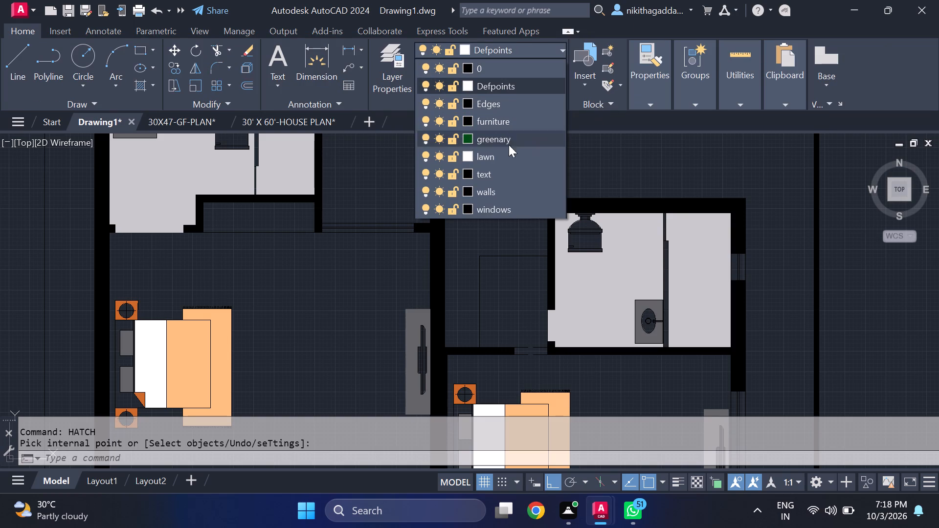
{"action": "left_click", "coordinate": [372, 208]}
{"action": "left_click", "coordinate": [386, 66]}
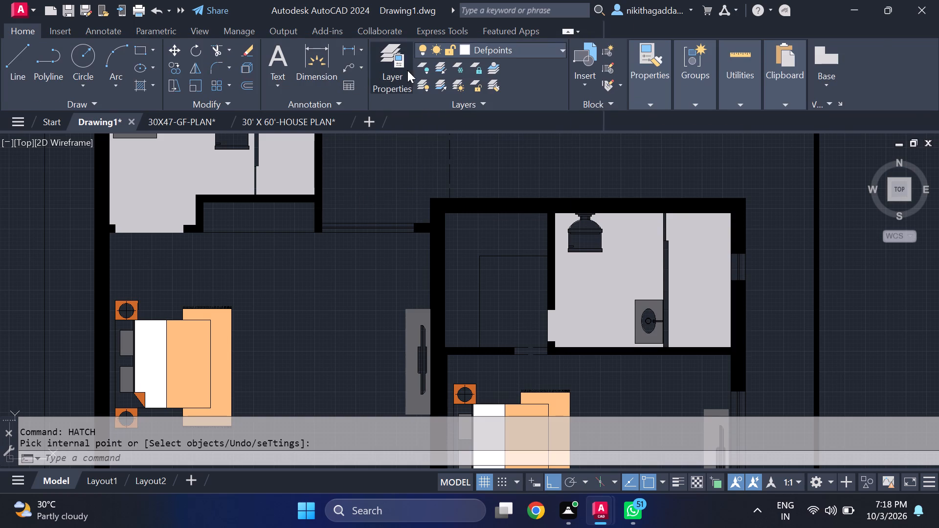
{"action": "left_click", "coordinate": [679, 44]}
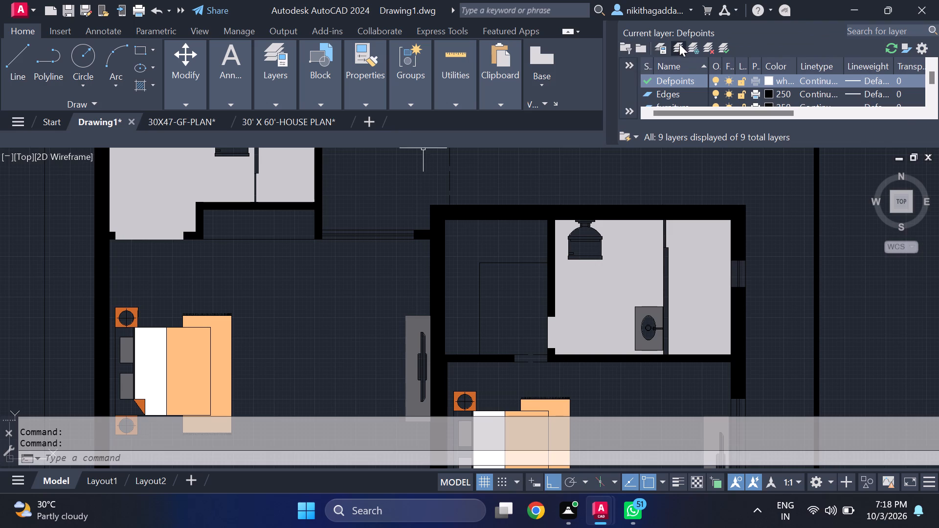
{"action": "key", "text": "BackSpace"}
{"action": "type", "text": "hatch"}
{"action": "key", "text": "Return"}
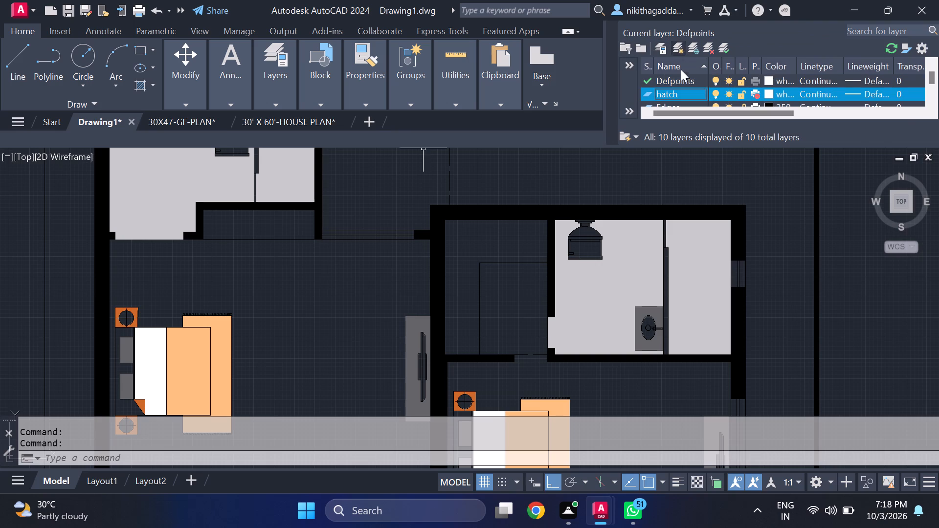
Give the hatch layer the colour DIC 1 from the DIC COLOR GUIDE(R) book and make it the current layer.
{"action": "left_click", "coordinate": [769, 95]}
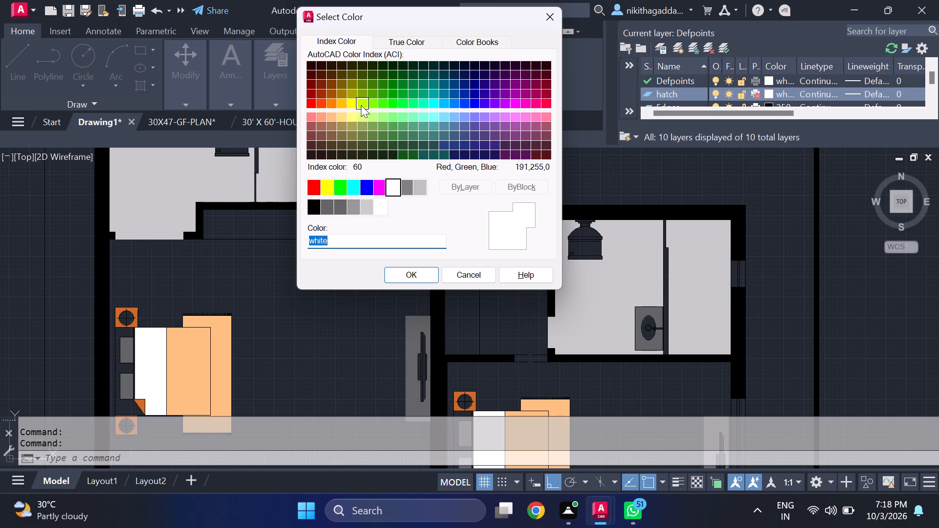
{"action": "left_click", "coordinate": [482, 35]}
{"action": "left_click", "coordinate": [482, 39]}
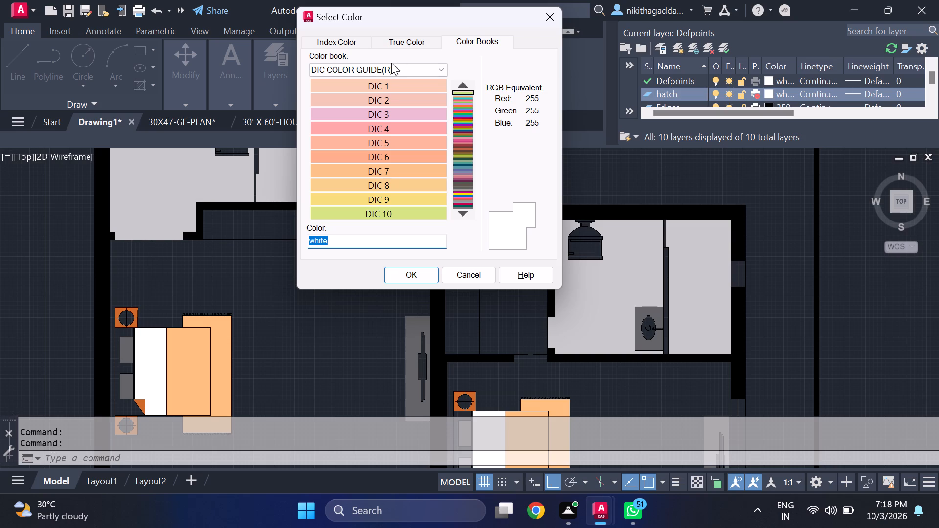
{"action": "left_click", "coordinate": [380, 87]}
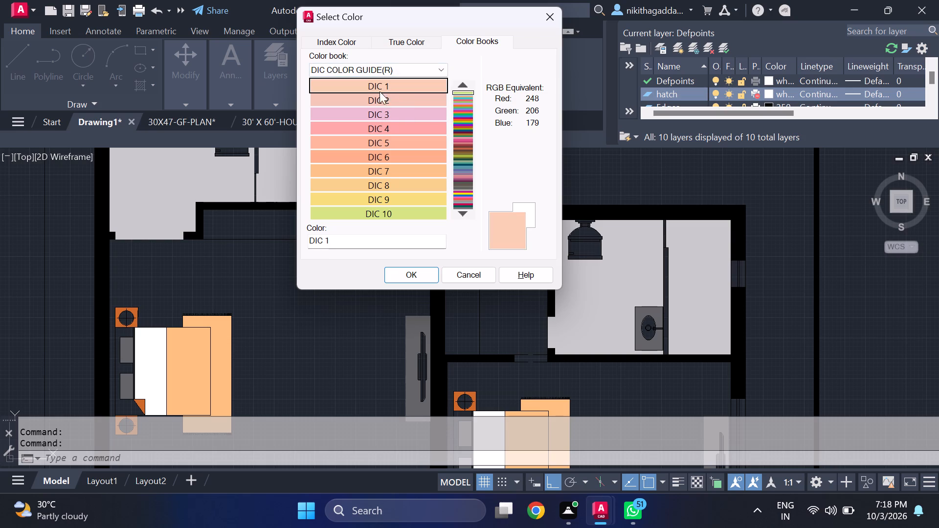
{"action": "left_click", "coordinate": [418, 274]}
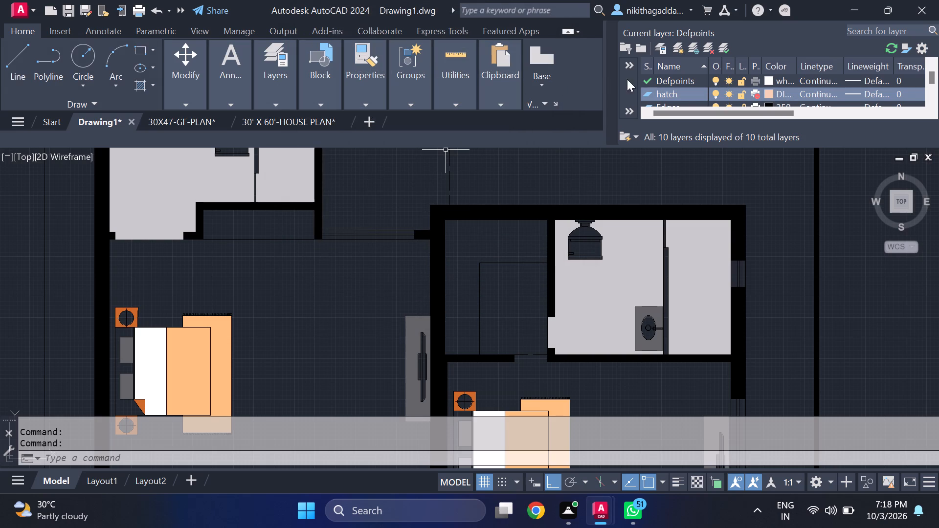
{"action": "left_click", "coordinate": [723, 44]}
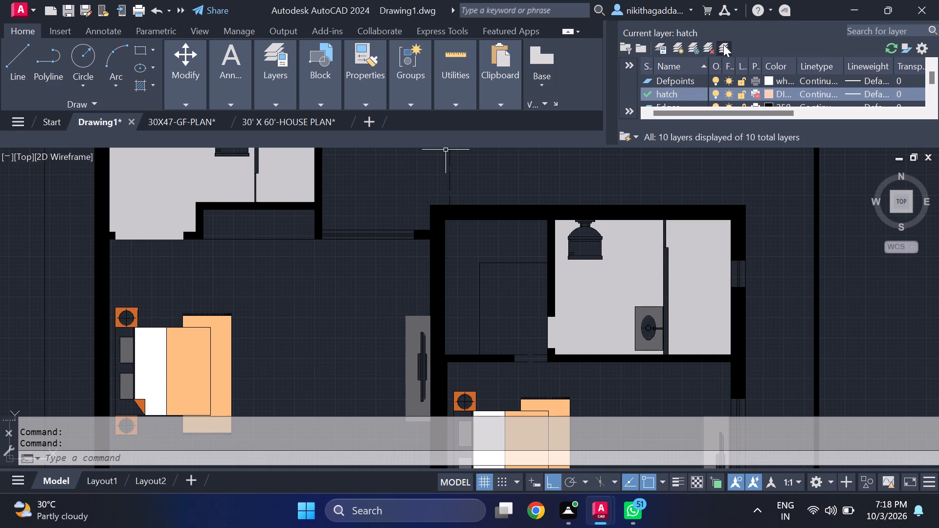
{"action": "left_click", "coordinate": [604, 21]}
{"action": "left_click", "coordinate": [611, 25]}
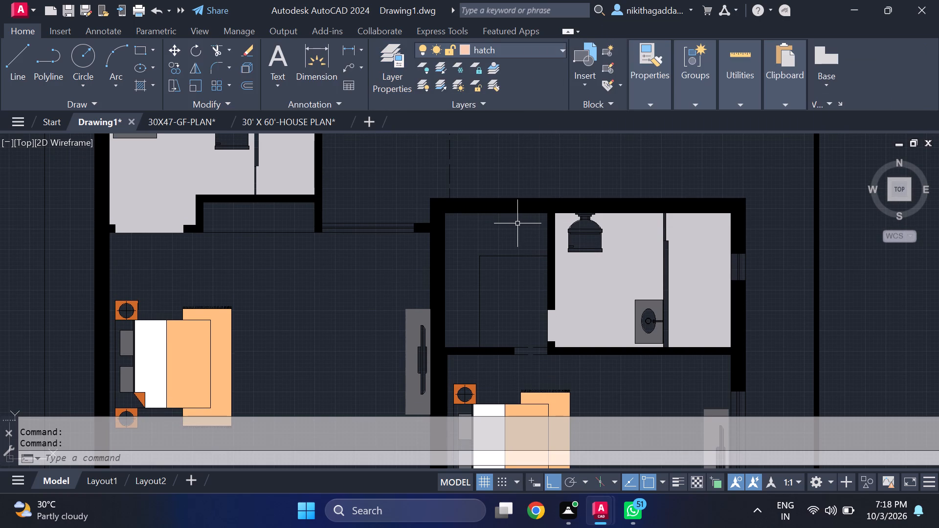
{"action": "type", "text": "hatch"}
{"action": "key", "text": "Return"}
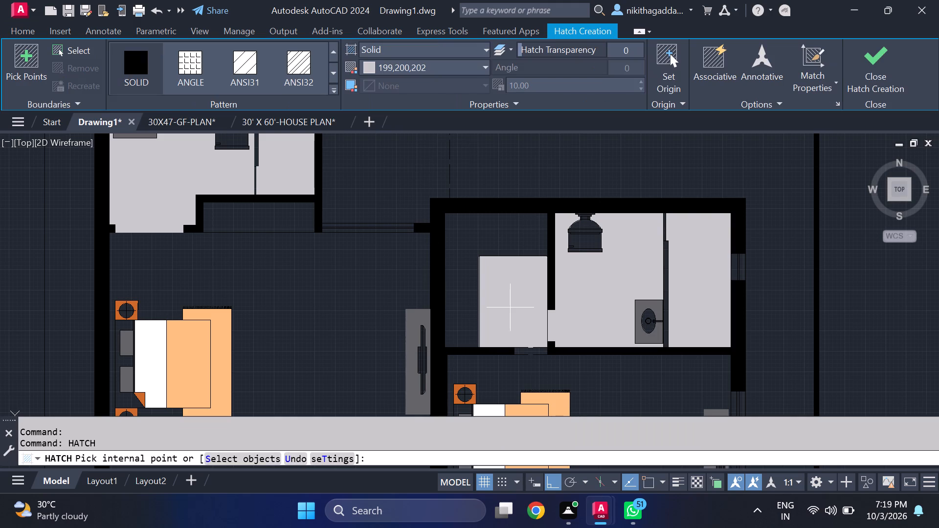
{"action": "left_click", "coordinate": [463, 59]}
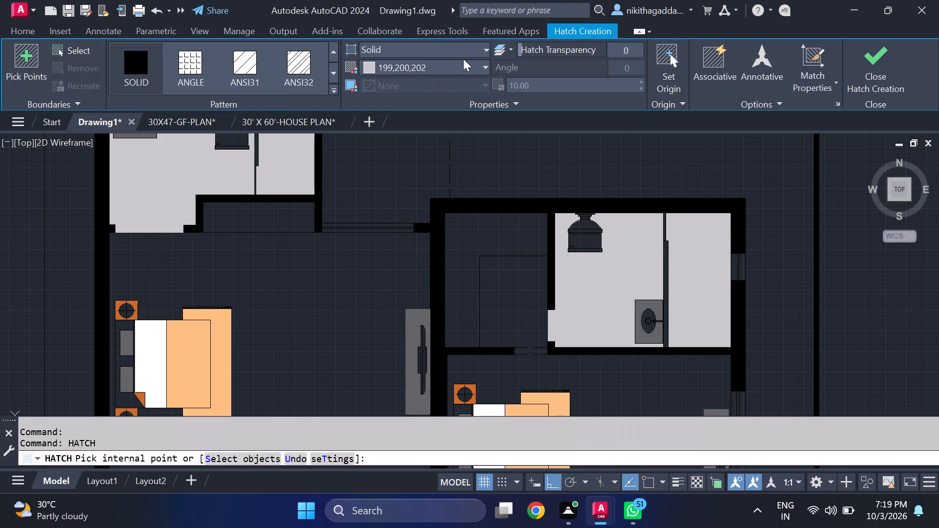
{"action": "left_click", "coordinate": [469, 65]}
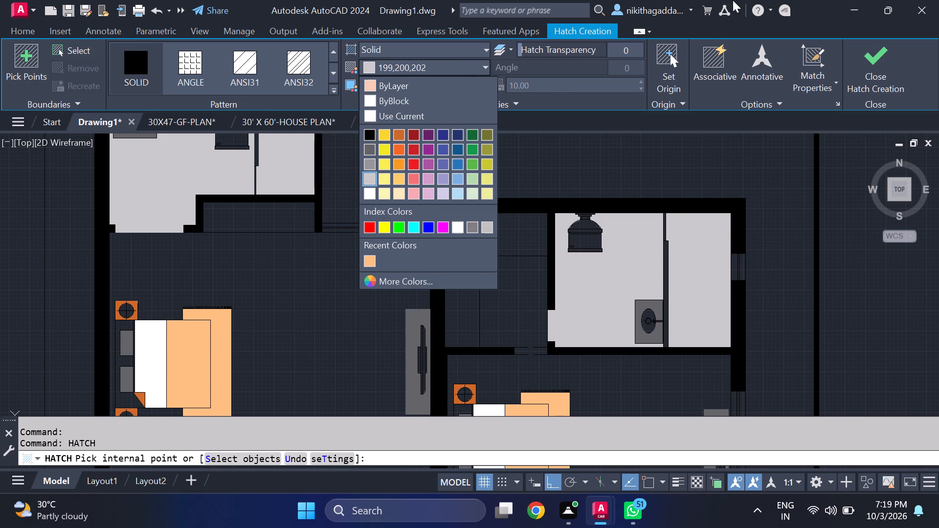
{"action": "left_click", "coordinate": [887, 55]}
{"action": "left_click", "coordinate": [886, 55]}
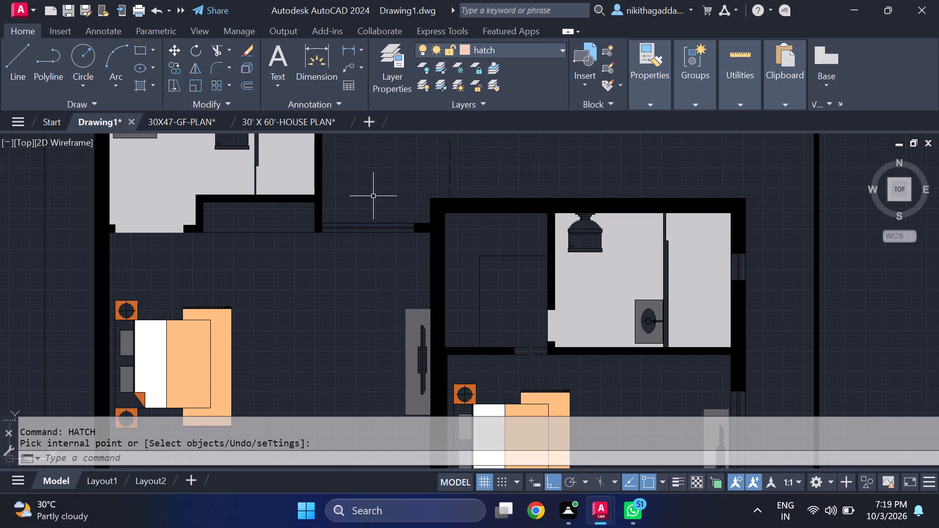
Hatch both bedroom floors and the small rectangle beside the eastern bedroom's bathroom with a SOLID fill in ByLayer colour.
{"action": "type", "text": "hatch"}
{"action": "key", "text": "Return"}
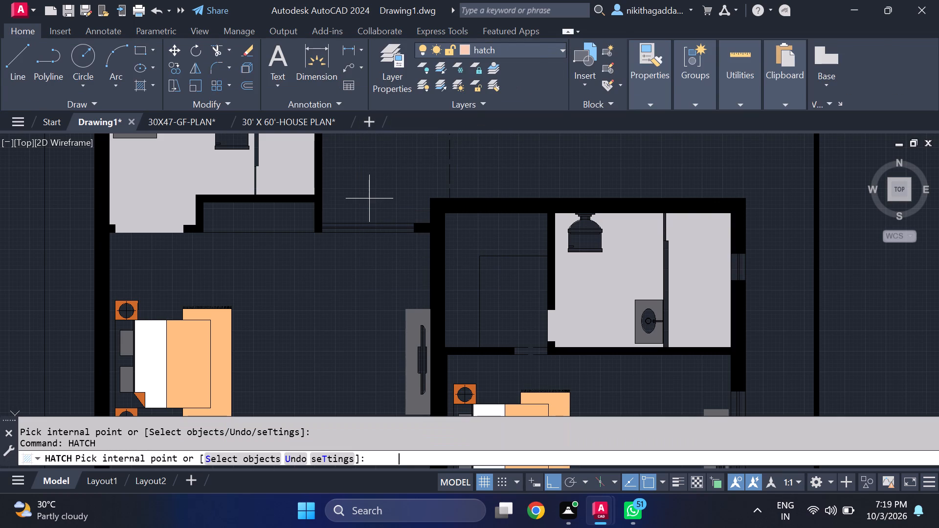
{"action": "left_click", "coordinate": [479, 71]}
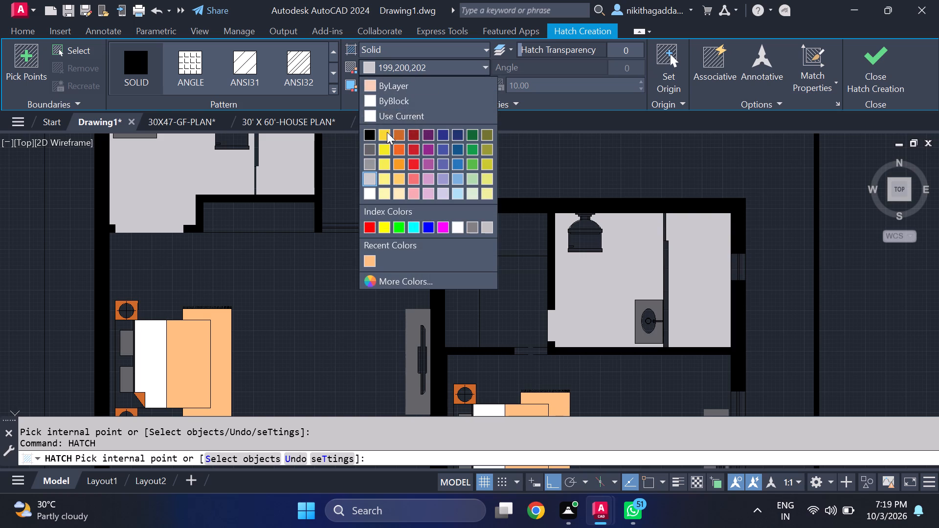
{"action": "left_click", "coordinate": [422, 87]}
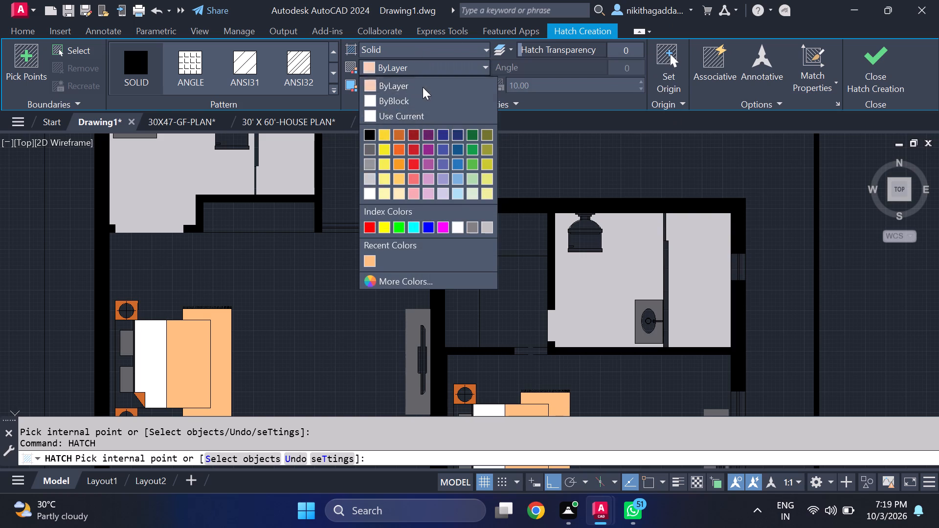
{"action": "left_click", "coordinate": [507, 294]}
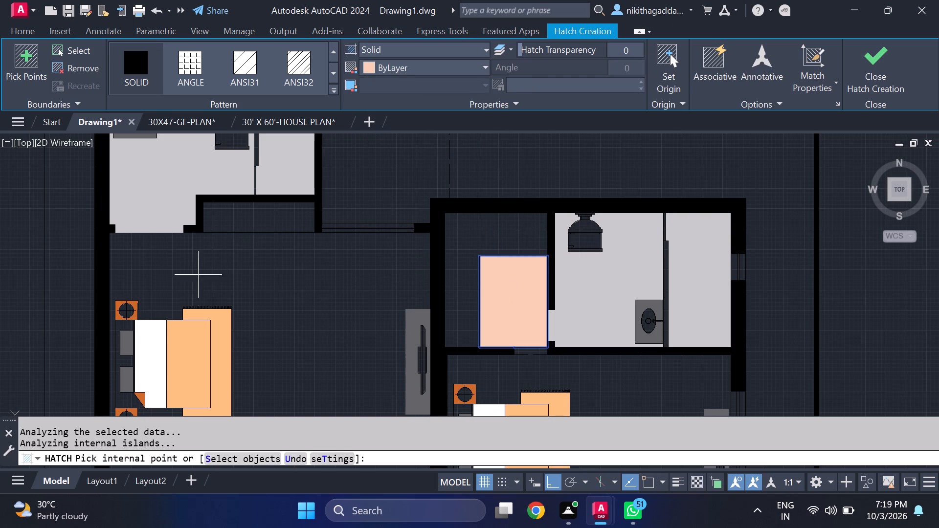
{"action": "left_click", "coordinate": [246, 282]}
{"action": "scroll", "coordinate": [251, 282], "scroll_direction": "down", "scroll_amount": 2}
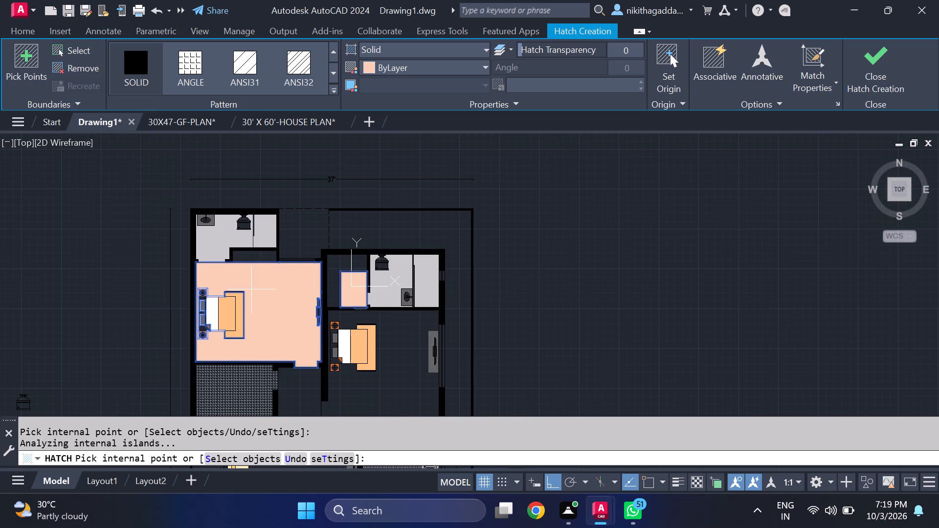
{"action": "scroll", "coordinate": [434, 336], "scroll_direction": "up", "scroll_amount": 2}
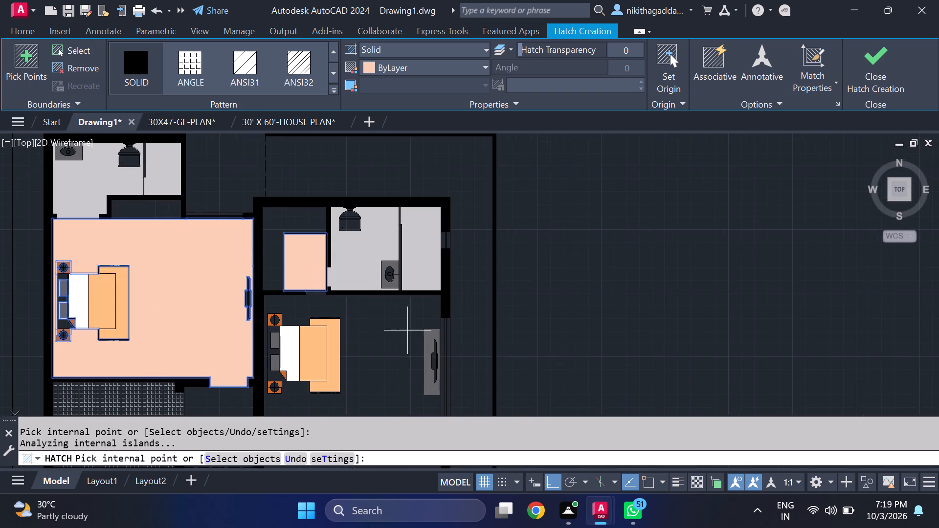
{"action": "scroll", "coordinate": [386, 351], "scroll_direction": "down", "scroll_amount": 2}
{"action": "left_click", "coordinate": [382, 354]}
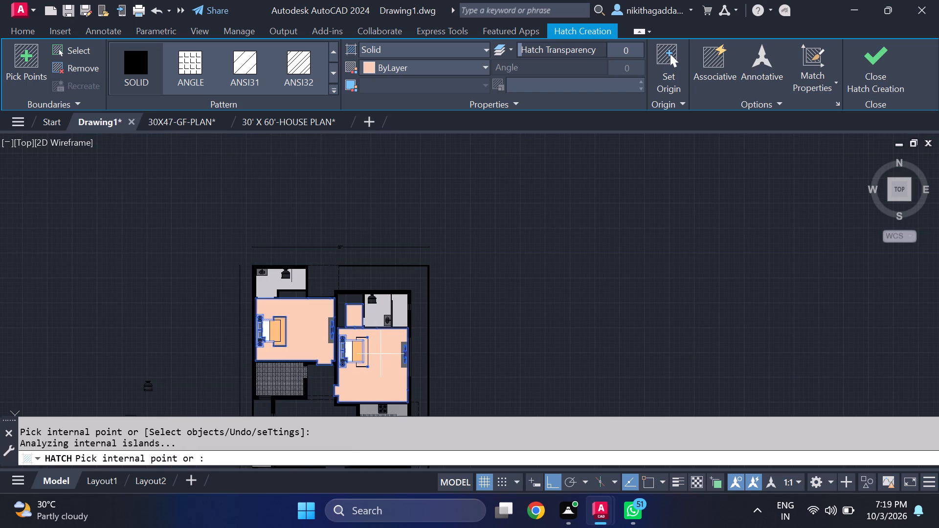
Add the floor of the room with the dining table and sofas to the SOLID ByLayer hatch and finish the hatch.
{"action": "middle_click_drag", "start_coordinate": [378, 348], "coordinate": [396, 188]}
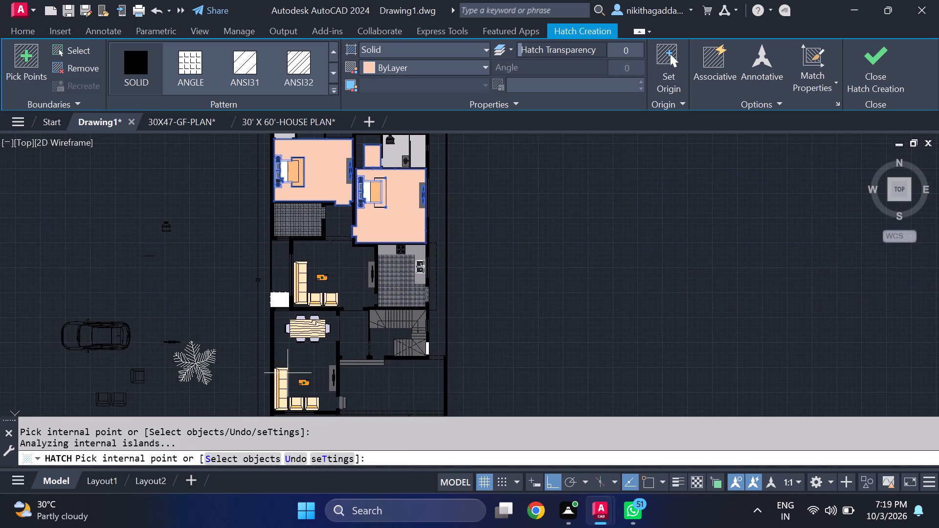
{"action": "left_click", "coordinate": [296, 363]}
{"action": "scroll", "coordinate": [297, 363], "scroll_direction": "up", "scroll_amount": 1}
{"action": "middle_click_drag", "start_coordinate": [299, 363], "coordinate": [321, 321]}
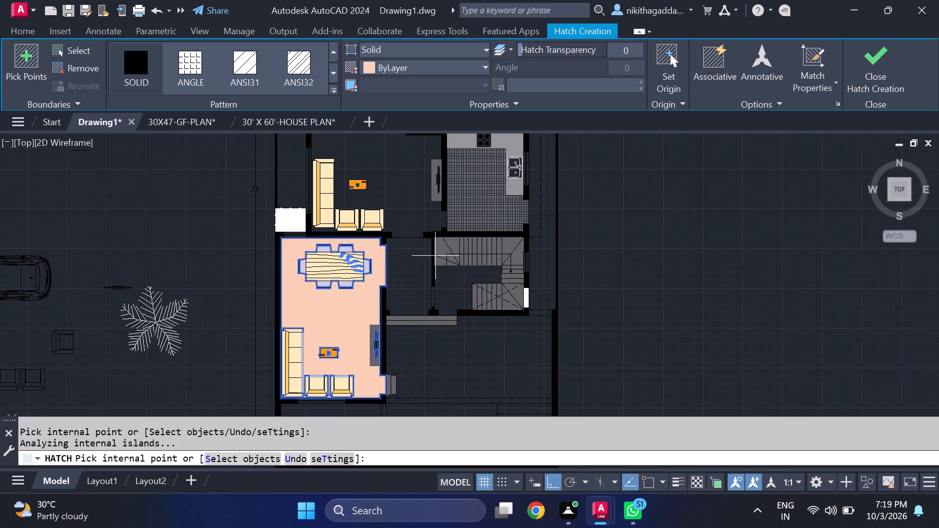
{"action": "middle_click_drag", "start_coordinate": [404, 236], "coordinate": [382, 345]}
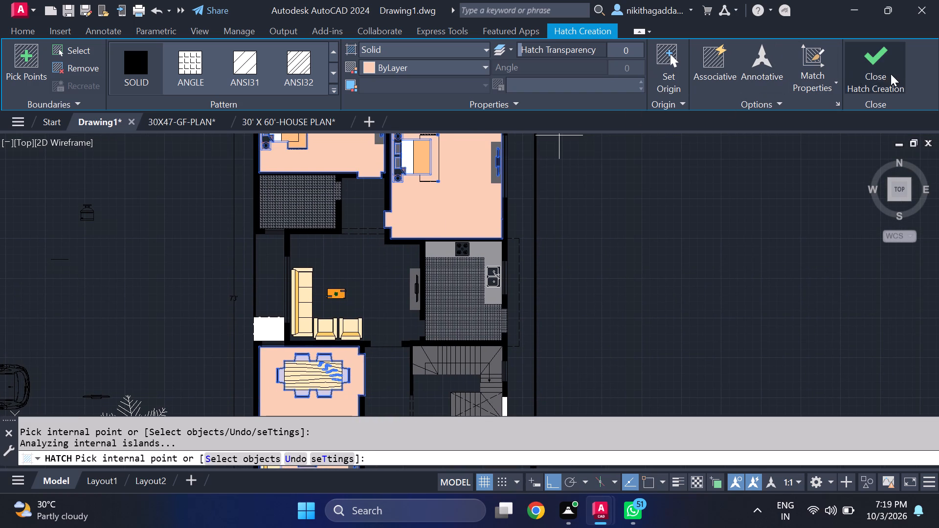
{"action": "left_click", "coordinate": [878, 61]}
{"action": "scroll", "coordinate": [332, 258], "scroll_direction": "down", "scroll_amount": 2}
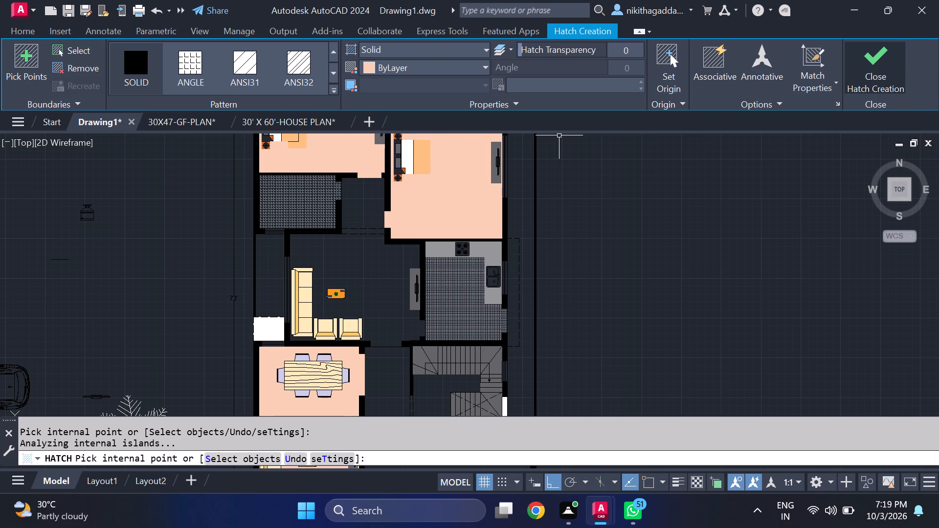
{"action": "scroll", "coordinate": [291, 230], "scroll_direction": "down", "scroll_amount": 2}
{"action": "scroll", "coordinate": [340, 177], "scroll_direction": "up", "scroll_amount": 1}
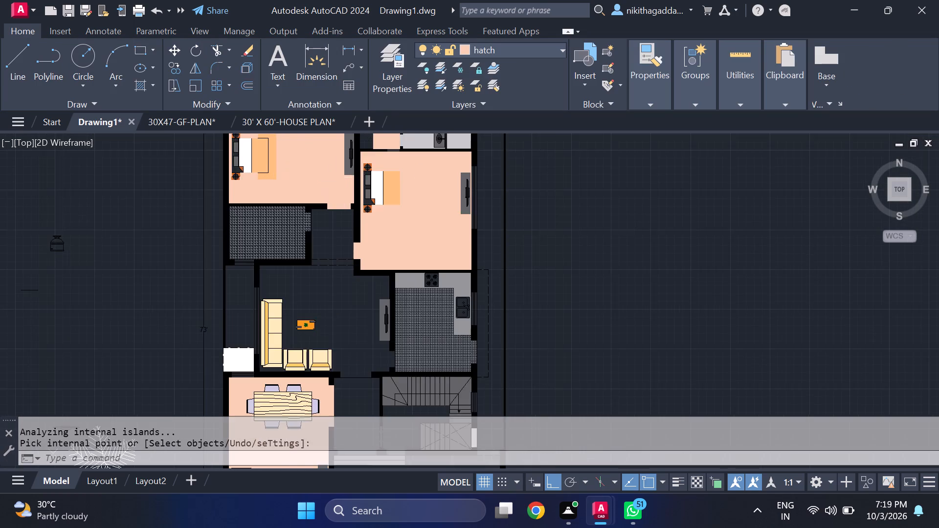
Erase the eastern bedroom's bed, including its orange blanket fill, white sheet, pillows and bedside tables.
{"action": "scroll", "coordinate": [340, 177], "scroll_direction": "up", "scroll_amount": 1}
{"action": "scroll", "coordinate": [329, 177], "scroll_direction": "down", "scroll_amount": 1}
{"action": "scroll", "coordinate": [395, 179], "scroll_direction": "up", "scroll_amount": 3}
{"action": "scroll", "coordinate": [344, 192], "scroll_direction": "down", "scroll_amount": 3}
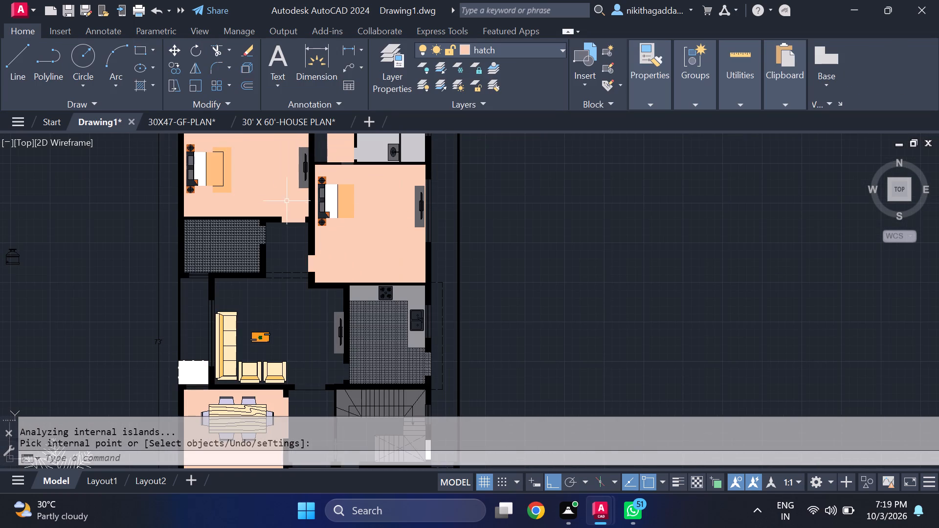
{"action": "middle_click_drag", "start_coordinate": [263, 175], "coordinate": [270, 230]}
{"action": "scroll", "coordinate": [356, 253], "scroll_direction": "up", "scroll_amount": 3}
{"action": "left_click", "coordinate": [360, 251]}
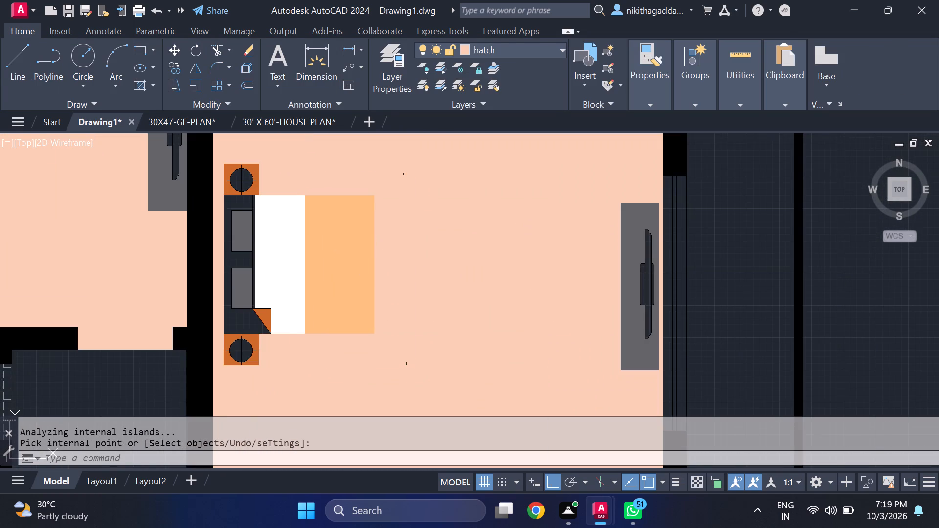
{"action": "key", "text": "Delete"}
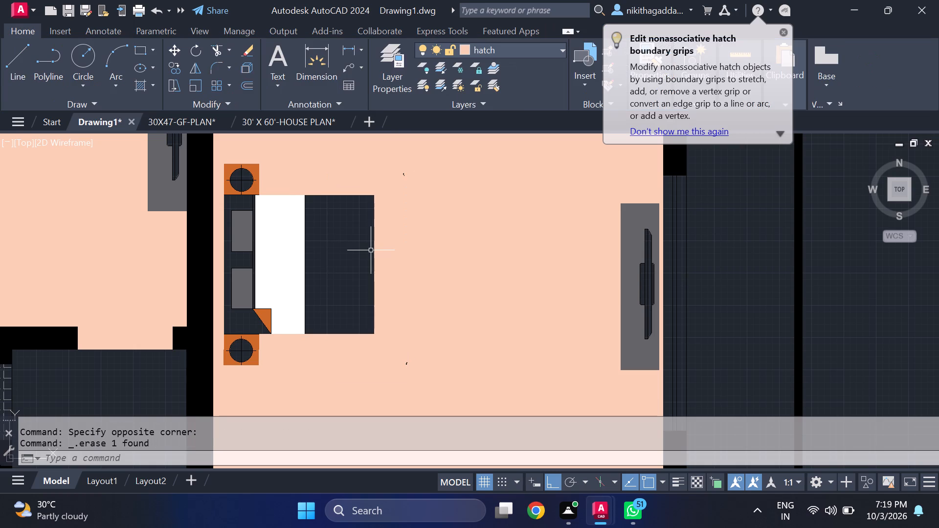
{"action": "scroll", "coordinate": [392, 260], "scroll_direction": "down", "scroll_amount": 3}
{"action": "scroll", "coordinate": [388, 258], "scroll_direction": "up", "scroll_amount": 2}
{"action": "left_click", "coordinate": [388, 257]}
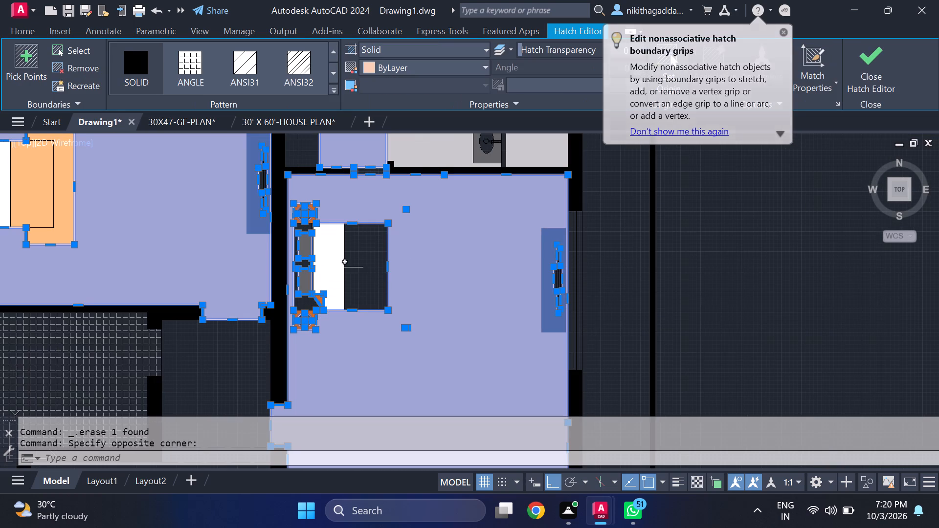
{"action": "key", "text": "Escape"}
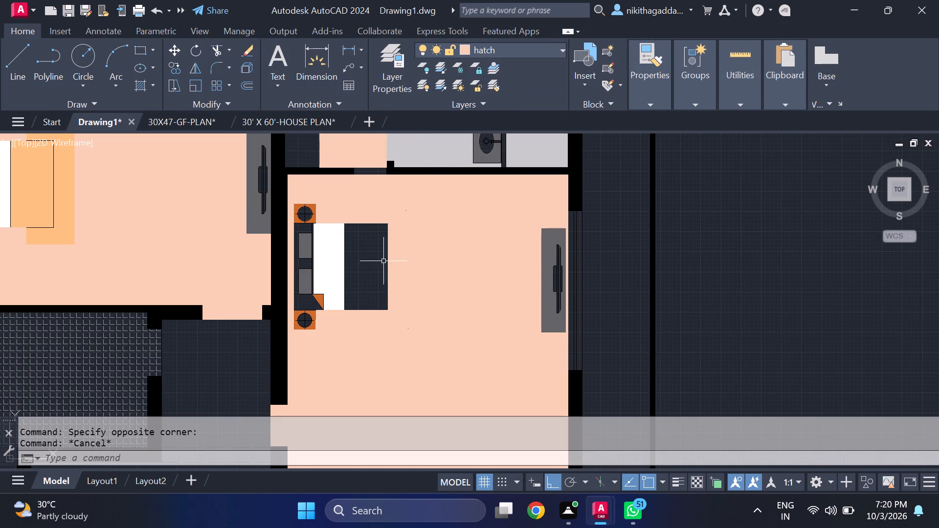
{"action": "left_click", "coordinate": [374, 252]}
{"action": "left_click", "coordinate": [303, 297]}
{"action": "key", "text": "Delete"}
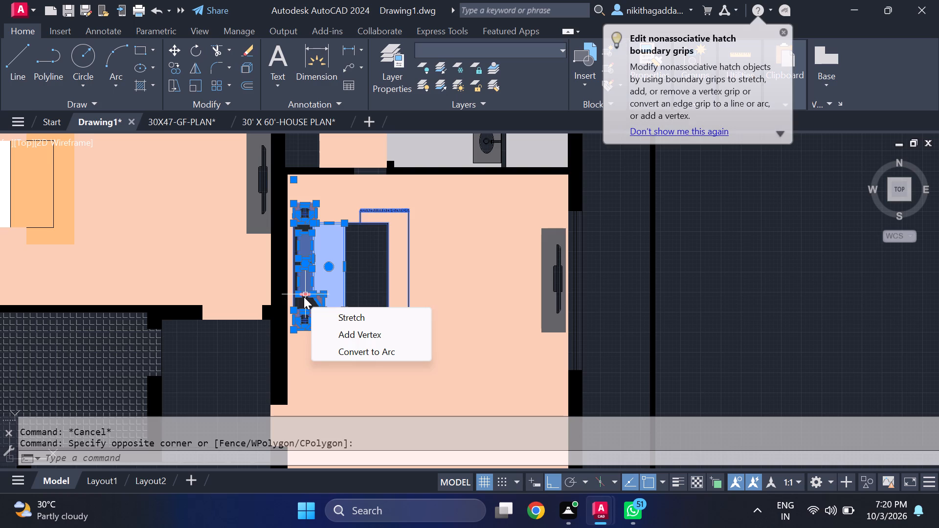
{"action": "key", "text": "Delete"}
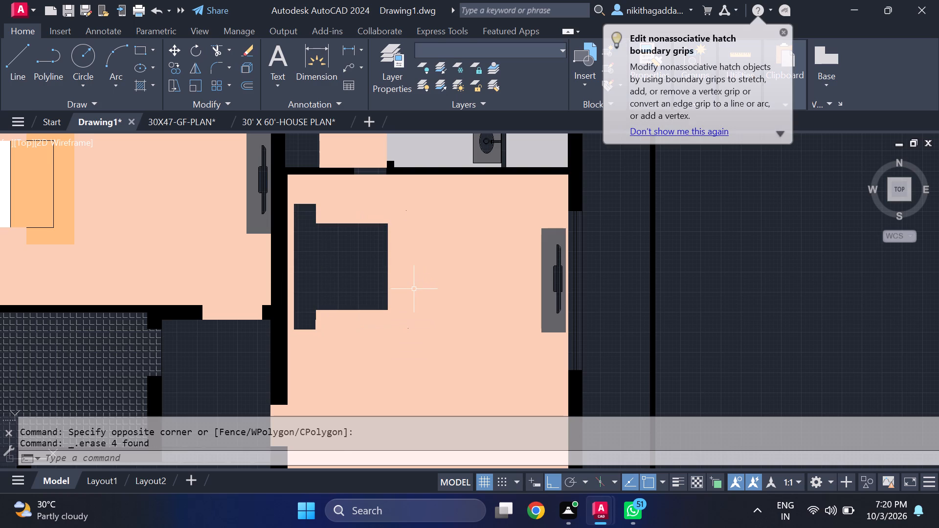
Delete the peach SOLID hatch that fills the bedroom floors and the dining and sofa room.
{"action": "scroll", "coordinate": [291, 269], "scroll_direction": "down", "scroll_amount": 1}
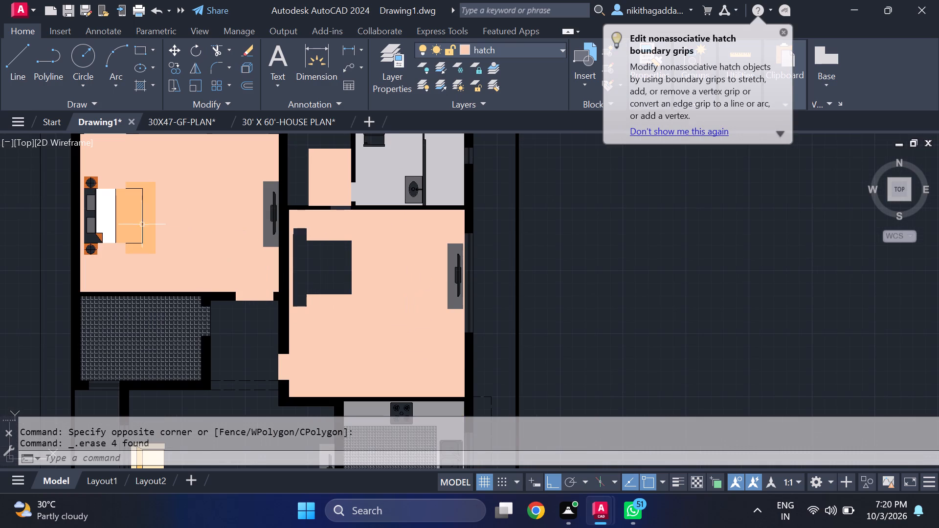
{"action": "left_click", "coordinate": [387, 266]}
{"action": "key", "text": "Delete"}
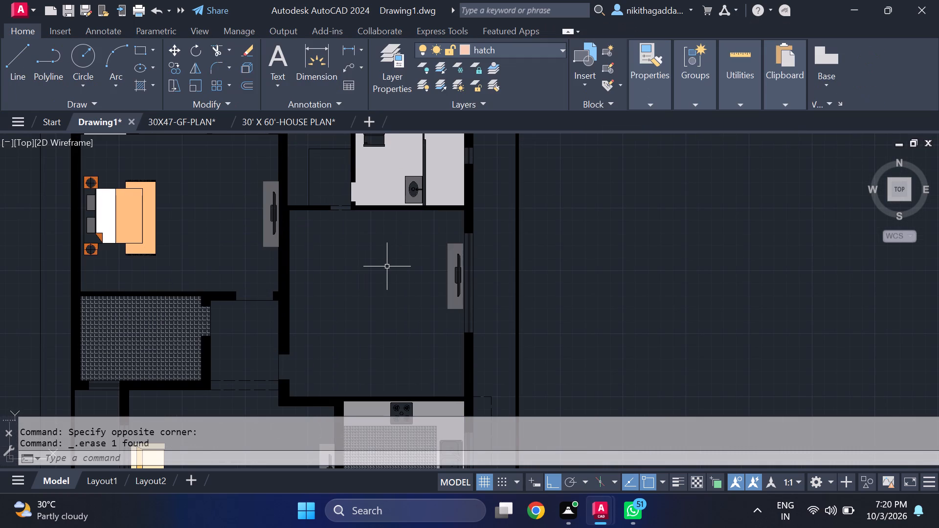
{"action": "type", "text": "hatc"}
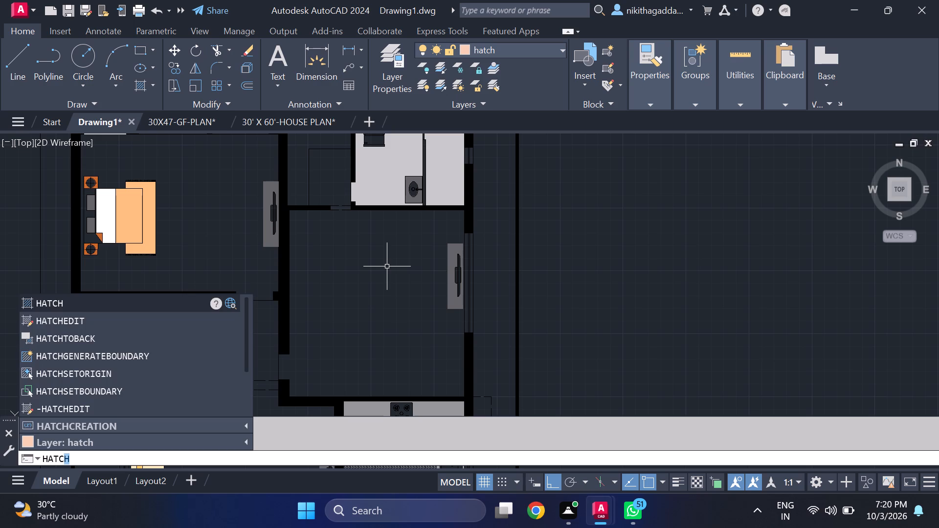
{"action": "key", "text": "Escape"}
Copy the western bedroom's bed with its bedside tables and rug into the eastern bedroom, against its west wall.
{"action": "left_click", "coordinate": [128, 160]}
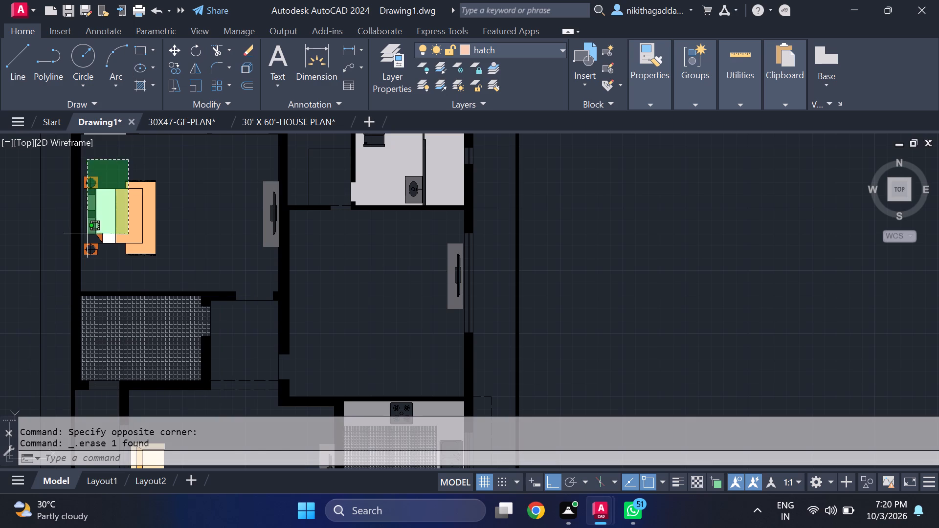
{"action": "left_click", "coordinate": [87, 234]}
{"action": "type", "text": "co"}
{"action": "key", "text": "Return"}
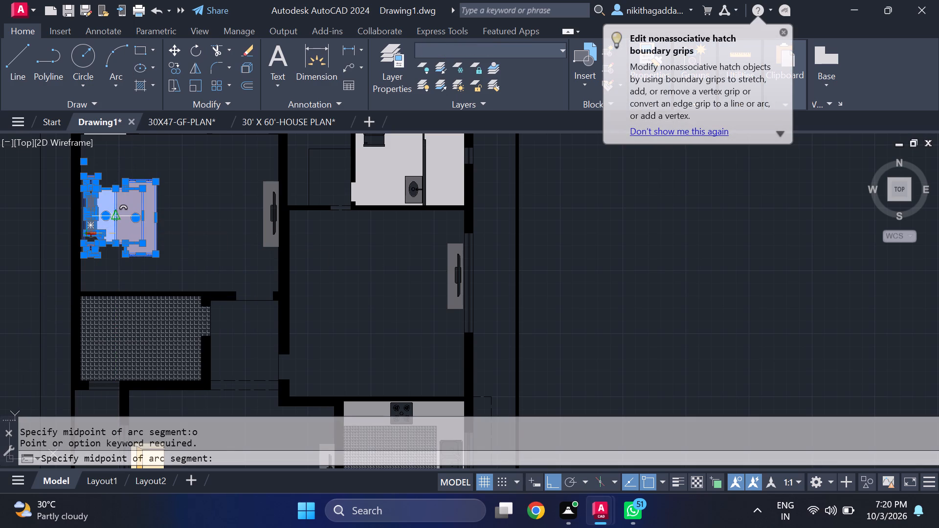
{"action": "key", "text": "Escape"}
{"action": "left_click_drag", "start_coordinate": [189, 161], "coordinate": [183, 167]}
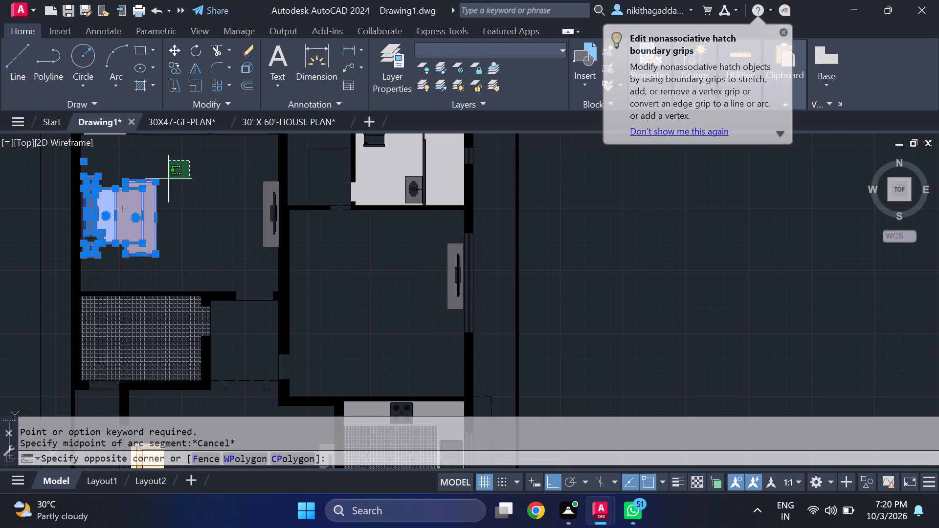
{"action": "left_click", "coordinate": [166, 185]}
{"action": "key", "text": "c"}
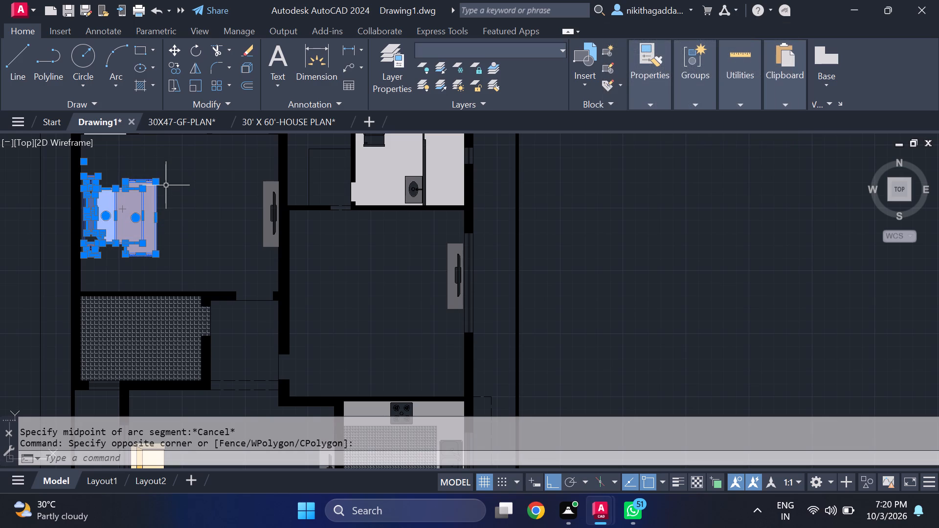
{"action": "key", "text": "o"}
{"action": "key", "text": "Return"}
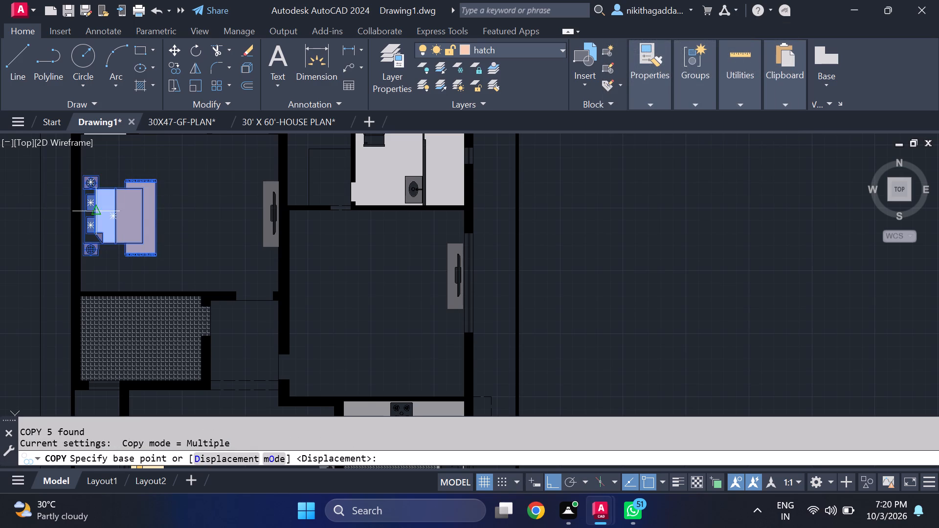
{"action": "left_click", "coordinate": [117, 216]}
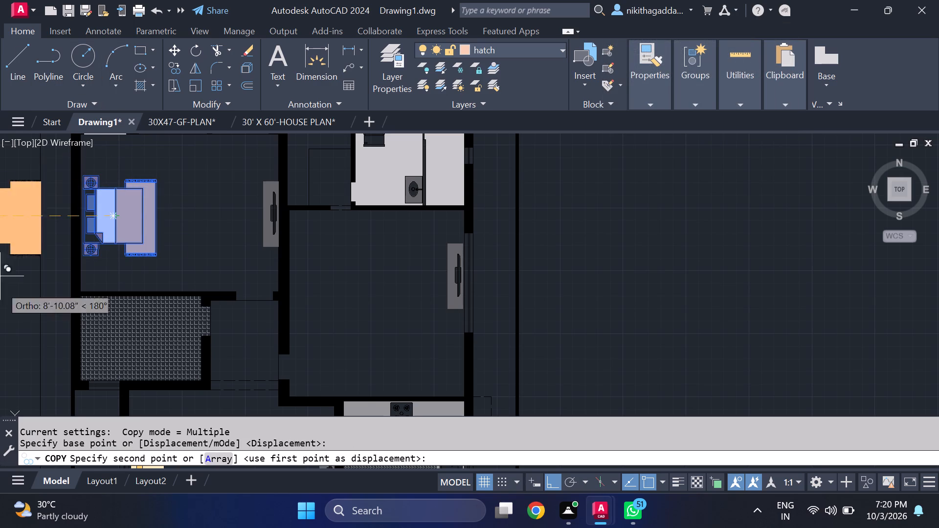
{"action": "key", "text": "F7"}
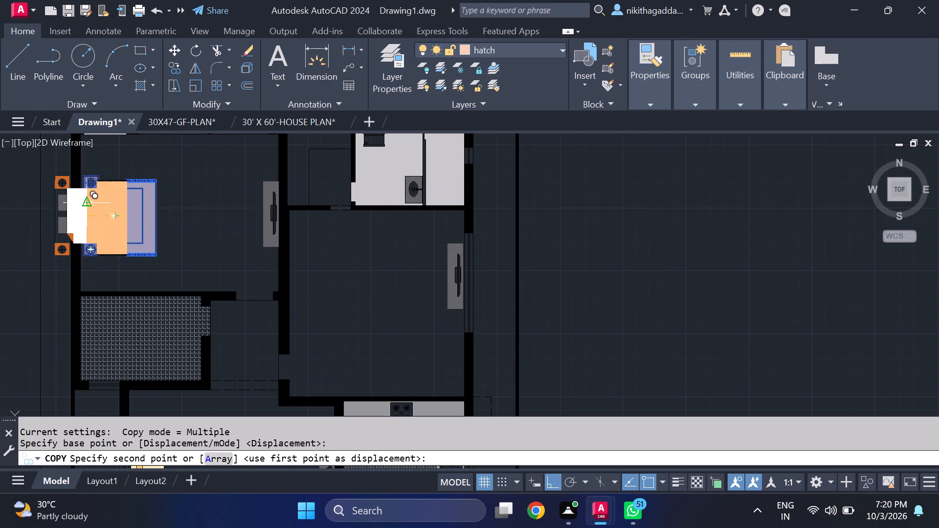
{"action": "key", "text": "F7"}
{"action": "key", "text": "F8"}
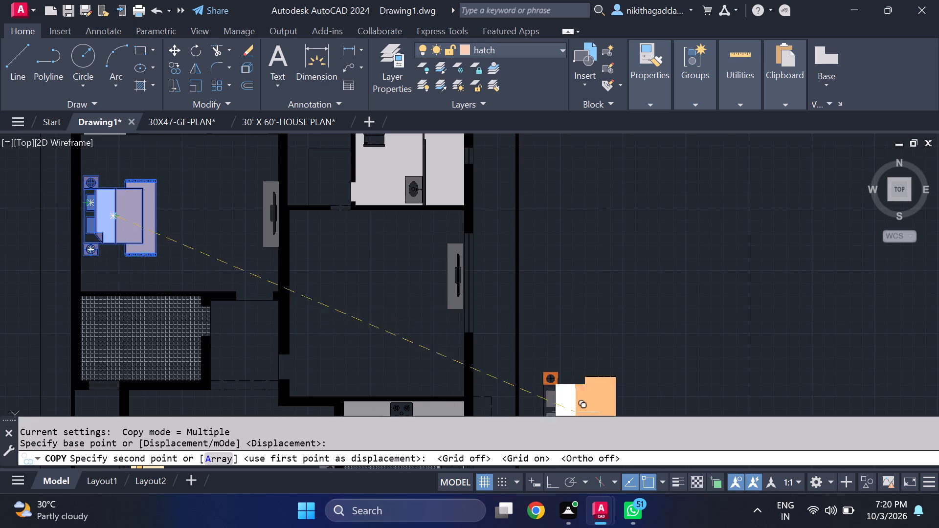
{"action": "scroll", "coordinate": [327, 263], "scroll_direction": "up", "scroll_amount": 1}
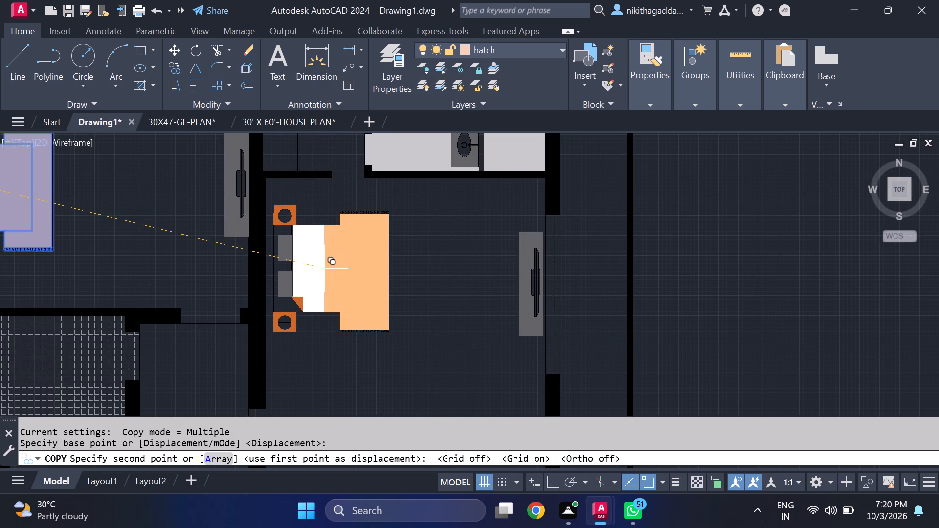
{"action": "left_click", "coordinate": [324, 269]}
{"action": "scroll", "coordinate": [418, 274], "scroll_direction": "down", "scroll_amount": 3}
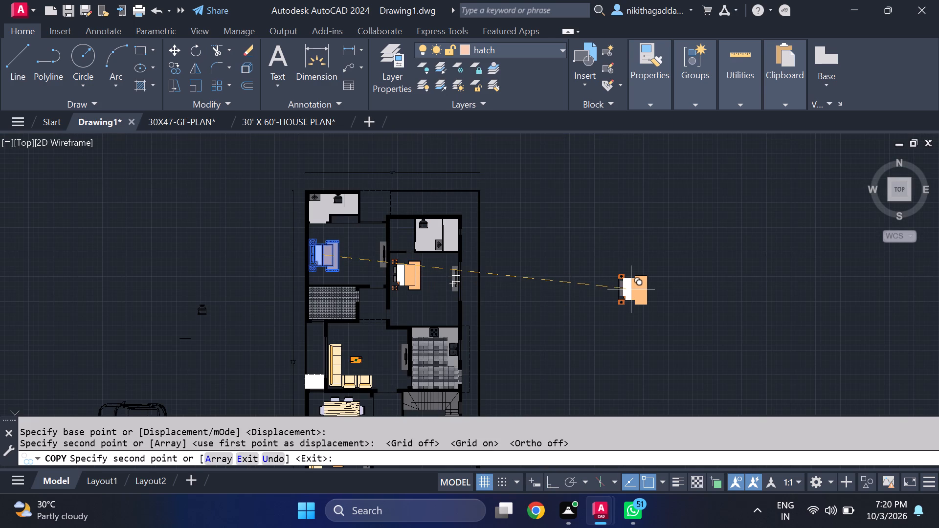
{"action": "key", "text": "Escape"}
Hatch both bedroom floors, the dining and sofa room floor, and the small rectangle beside the eastern bathroom with a SOLID ByLayer fill.
{"action": "type", "text": "hatch"}
{"action": "key", "text": "Return"}
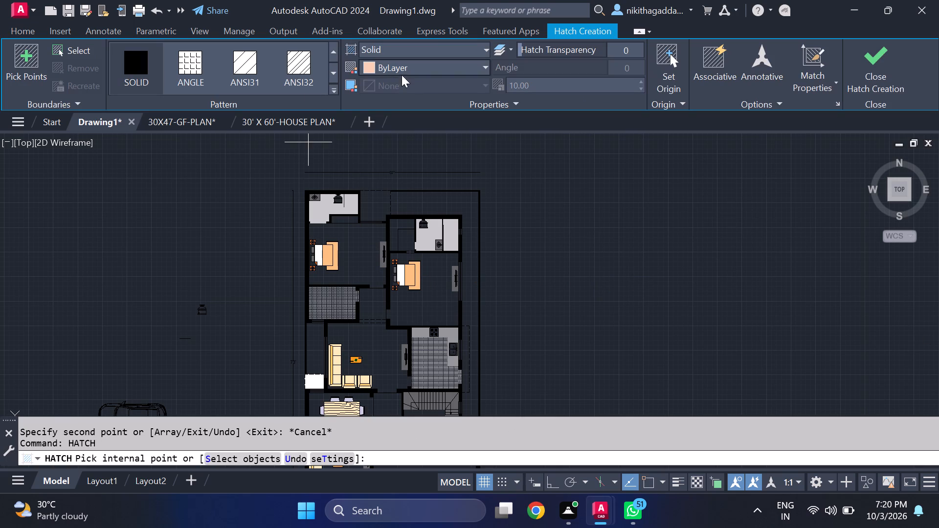
{"action": "left_click", "coordinate": [426, 304]}
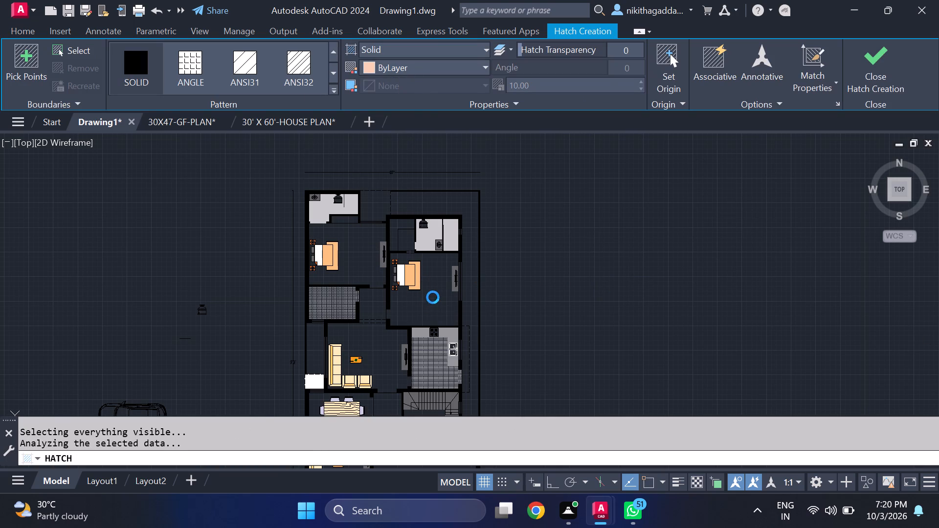
{"action": "scroll", "coordinate": [433, 297], "scroll_direction": "up", "scroll_amount": 2}
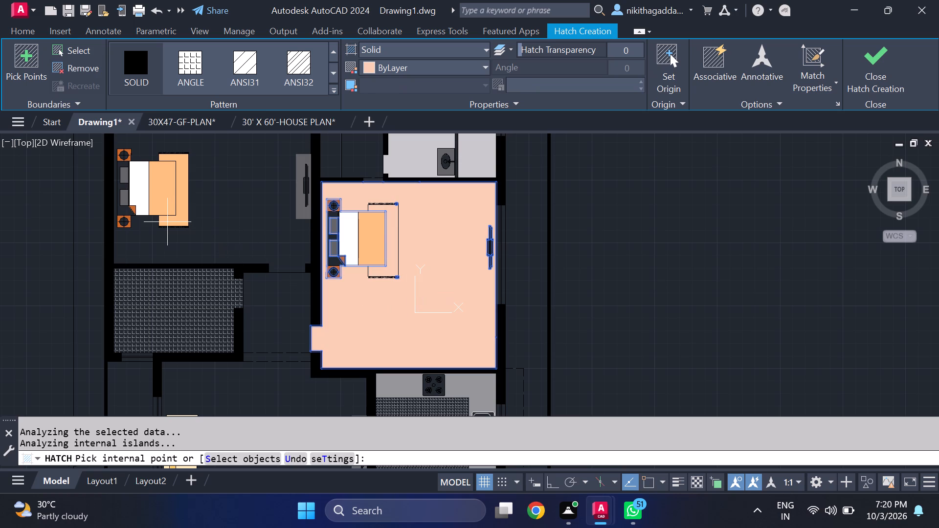
{"action": "left_click", "coordinate": [234, 220]}
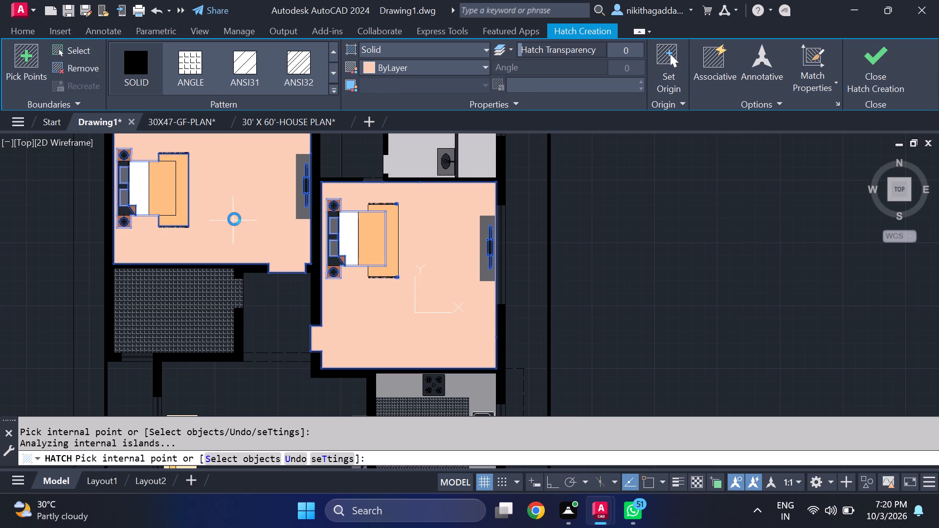
{"action": "scroll", "coordinate": [230, 227], "scroll_direction": "down", "scroll_amount": 3}
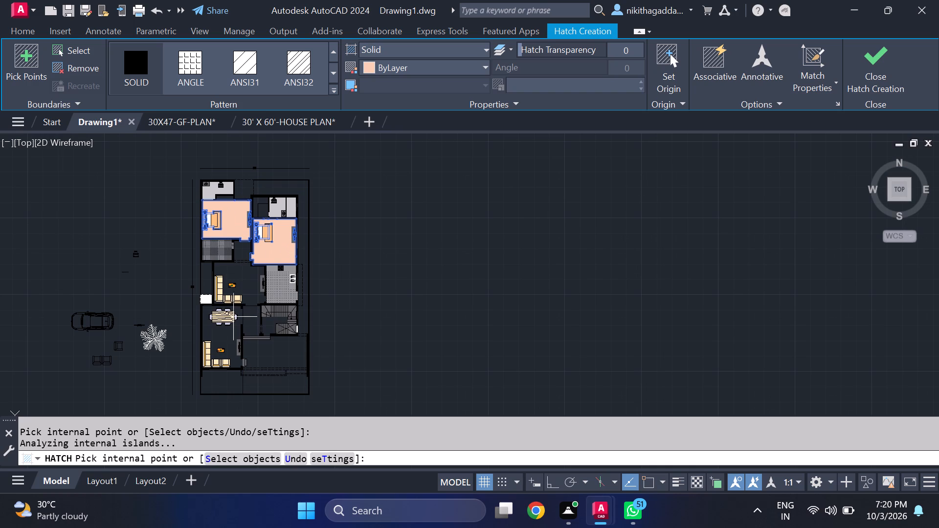
{"action": "scroll", "coordinate": [227, 316], "scroll_direction": "up", "scroll_amount": 1}
{"action": "left_click", "coordinate": [215, 344]}
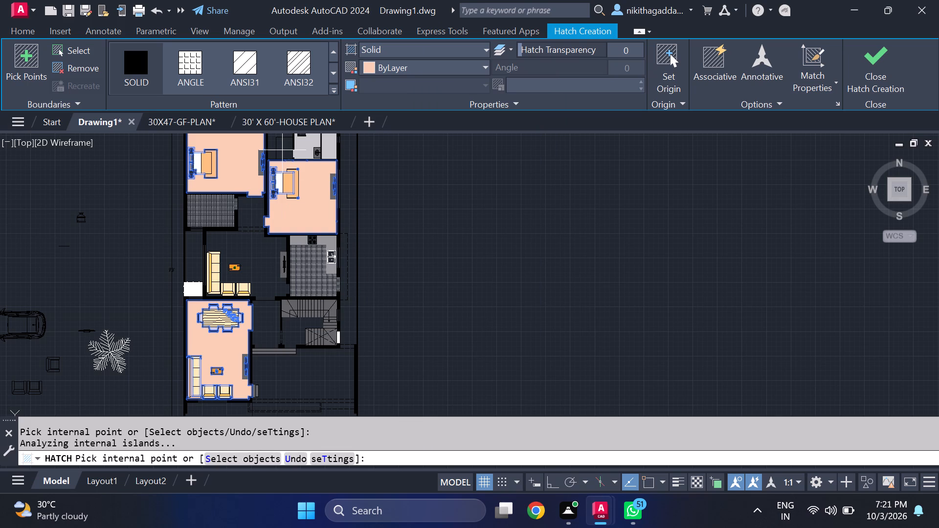
{"action": "middle_click_drag", "start_coordinate": [282, 149], "coordinate": [239, 205]}
{"action": "scroll", "coordinate": [247, 190], "scroll_direction": "up", "scroll_amount": 3}
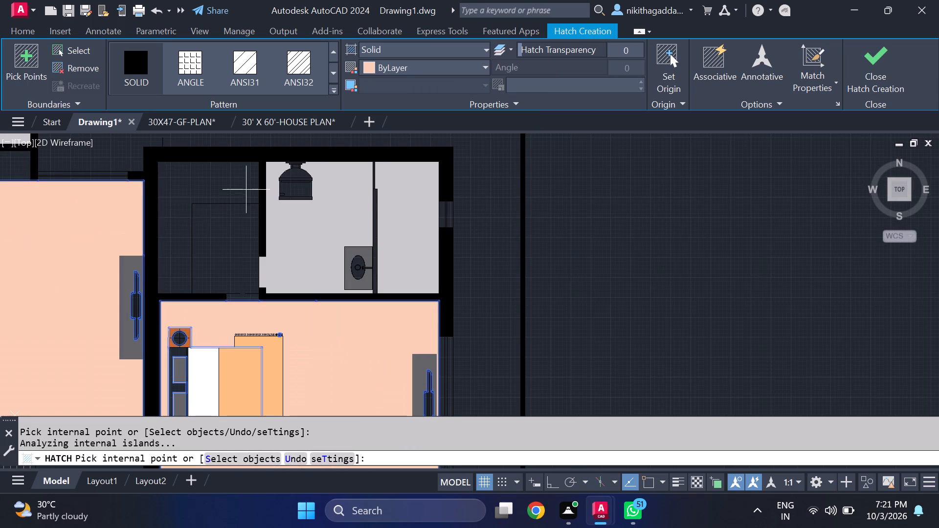
{"action": "left_click", "coordinate": [213, 230]}
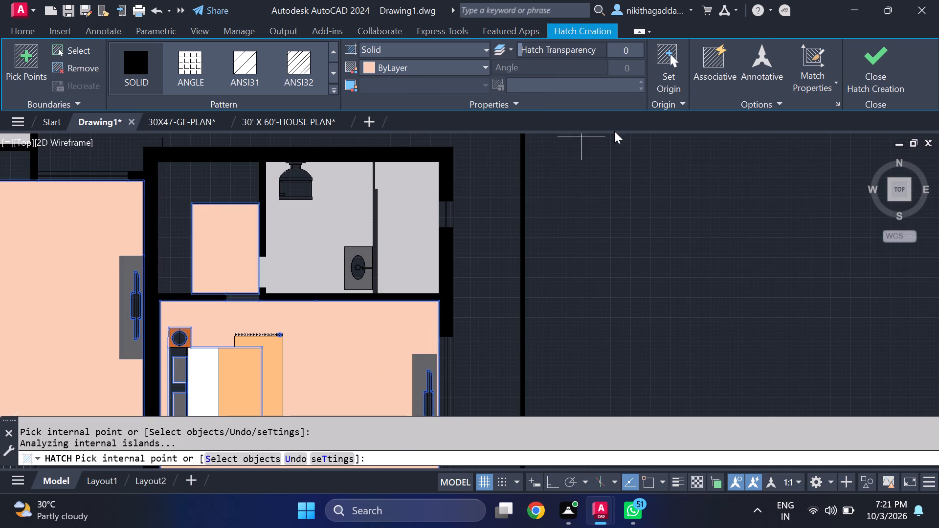
{"action": "left_click", "coordinate": [860, 70]}
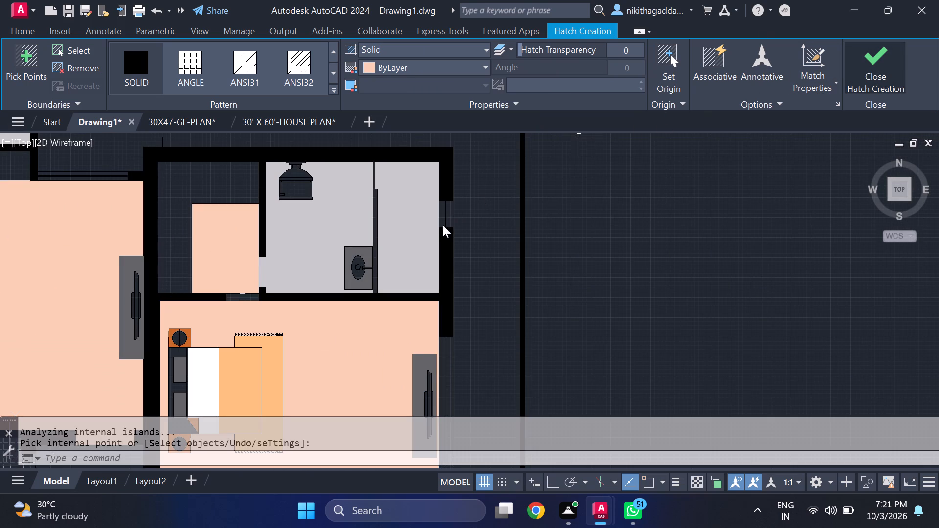
Look over the hatched plan, from the bedrooms down to the unfilled sofa room beside the kitchen.
{"action": "scroll", "coordinate": [442, 225], "scroll_direction": "down", "scroll_amount": 4}
{"action": "scroll", "coordinate": [361, 286], "scroll_direction": "down", "scroll_amount": 4}
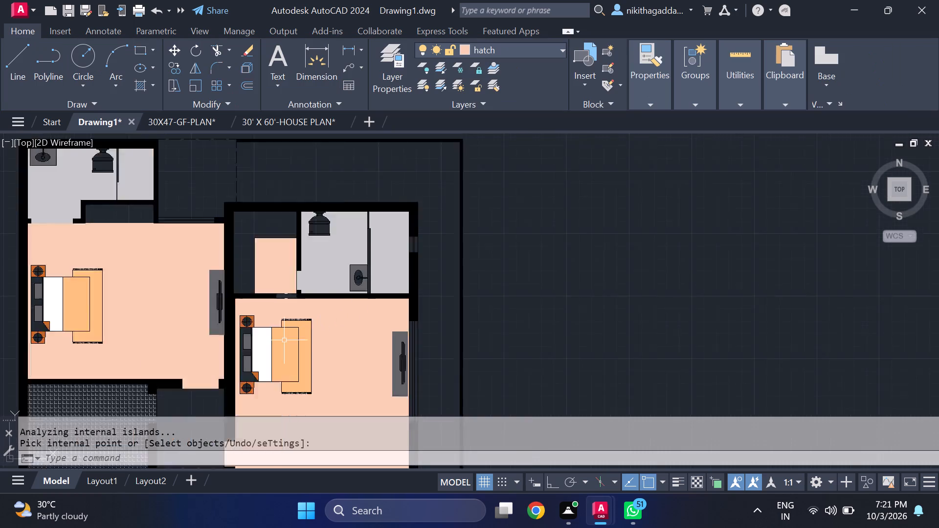
{"action": "scroll", "coordinate": [285, 341], "scroll_direction": "down", "scroll_amount": 5}
{"action": "scroll", "coordinate": [308, 348], "scroll_direction": "up", "scroll_amount": 2}
{"action": "middle_click_drag", "start_coordinate": [318, 349], "coordinate": [373, 291]}
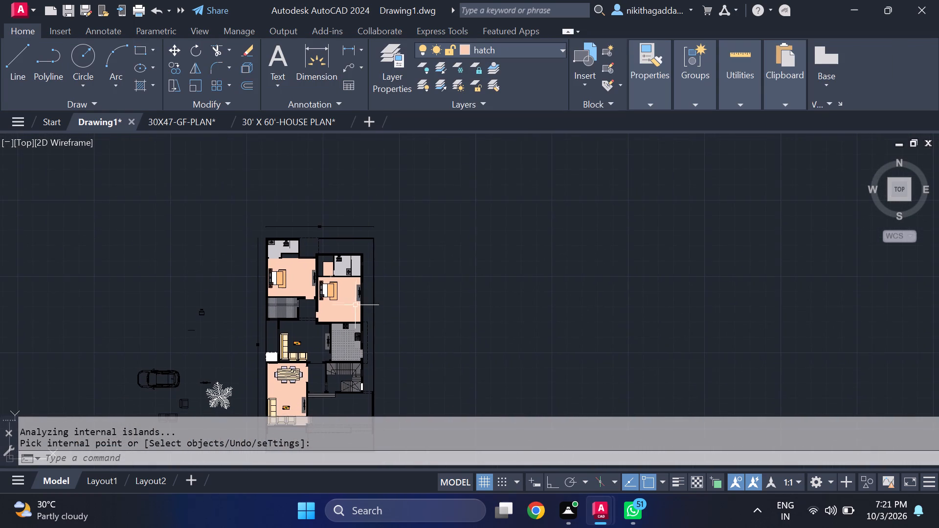
{"action": "scroll", "coordinate": [353, 317], "scroll_direction": "up", "scroll_amount": 1}
{"action": "middle_click_drag", "start_coordinate": [341, 307], "coordinate": [357, 247]}
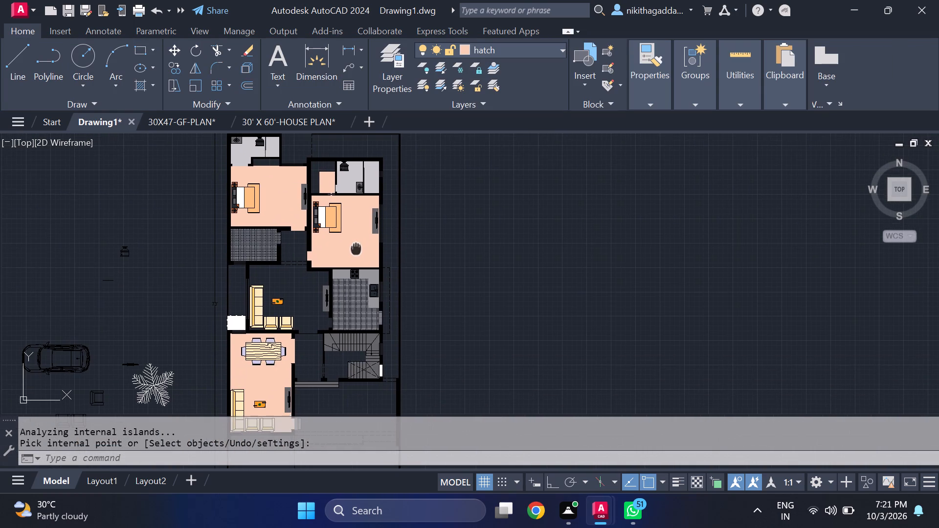
{"action": "middle_click_drag", "start_coordinate": [357, 247], "coordinate": [372, 281]}
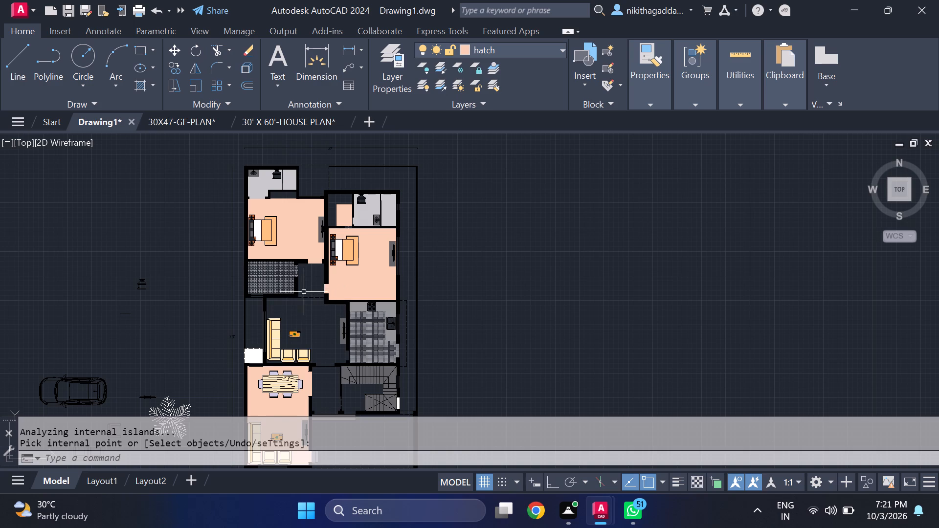
{"action": "scroll", "coordinate": [304, 292], "scroll_direction": "up", "scroll_amount": 1}
{"action": "scroll", "coordinate": [308, 307], "scroll_direction": "down", "scroll_amount": 1}
{"action": "scroll", "coordinate": [310, 319], "scroll_direction": "up", "scroll_amount": 2}
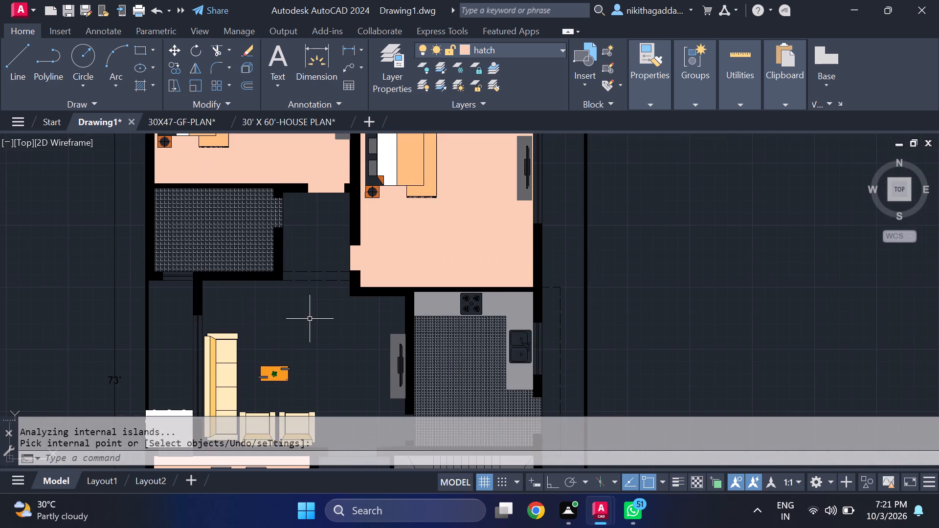
{"action": "middle_click_drag", "start_coordinate": [298, 314], "coordinate": [268, 233]}
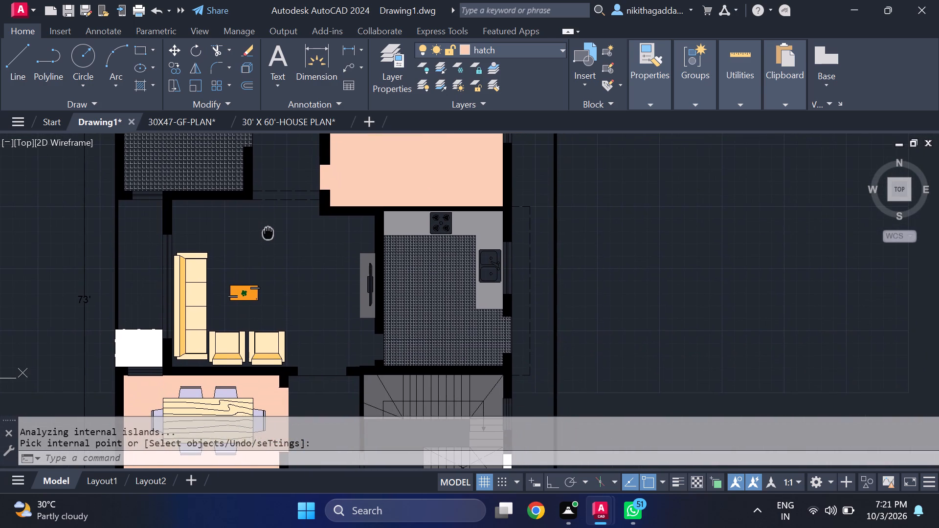
Hatch the L-shaped area beside the eastern bathroom and the narrow recess south of the western bathroom with a SOLID fill in colour 99,100,102.
{"action": "middle_click_drag", "start_coordinate": [268, 233], "coordinate": [271, 249]}
{"action": "scroll", "coordinate": [272, 248], "scroll_direction": "down", "scroll_amount": 2}
{"action": "middle_click_drag", "start_coordinate": [284, 217], "coordinate": [291, 237]}
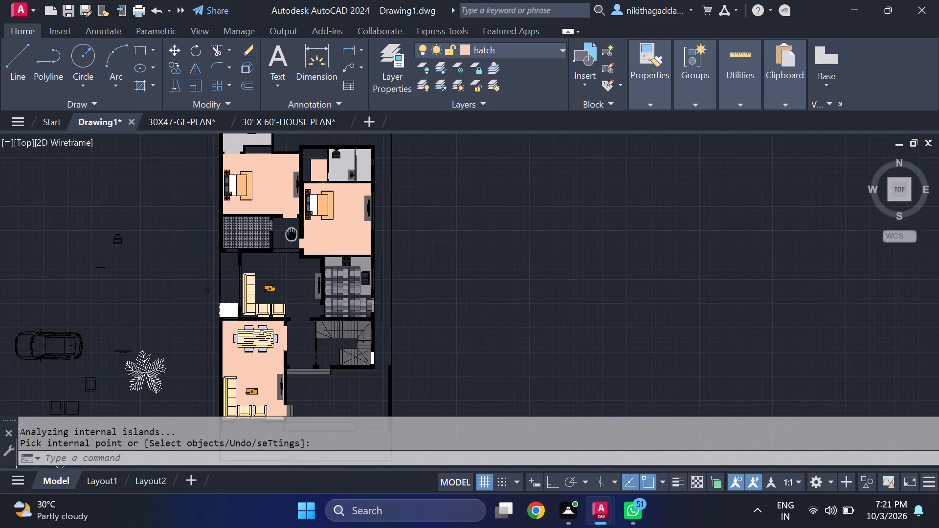
{"action": "middle_click_drag", "start_coordinate": [291, 237], "coordinate": [297, 334]}
{"action": "scroll", "coordinate": [320, 250], "scroll_direction": "up", "scroll_amount": 3}
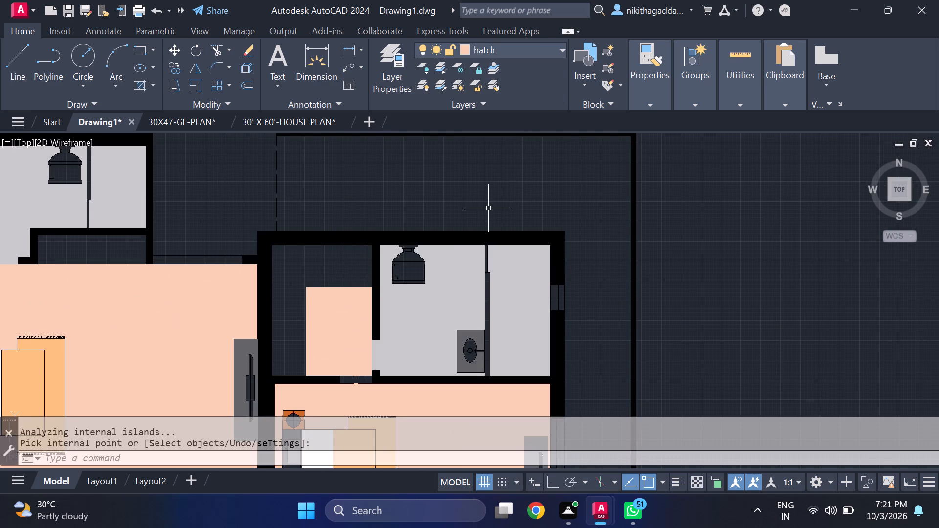
{"action": "type", "text": "hatch"}
{"action": "key", "text": "Return"}
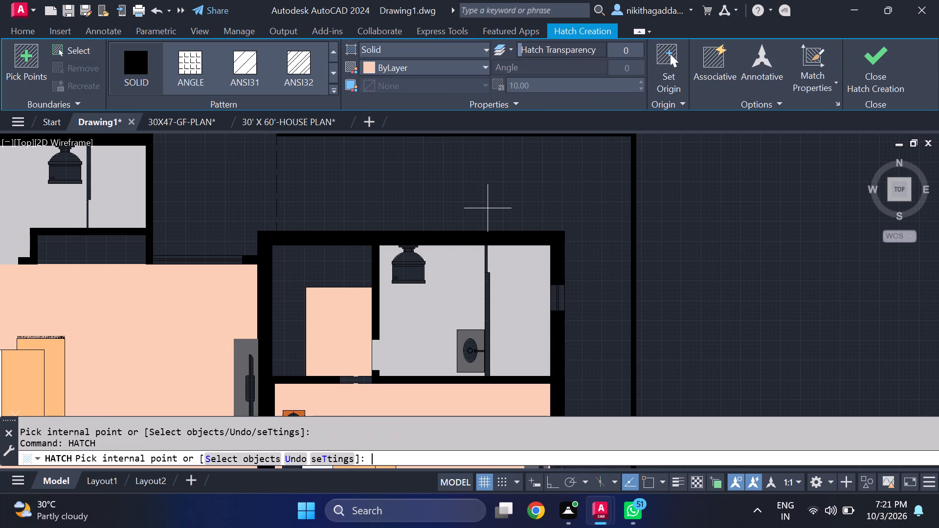
{"action": "left_click", "coordinate": [477, 72]}
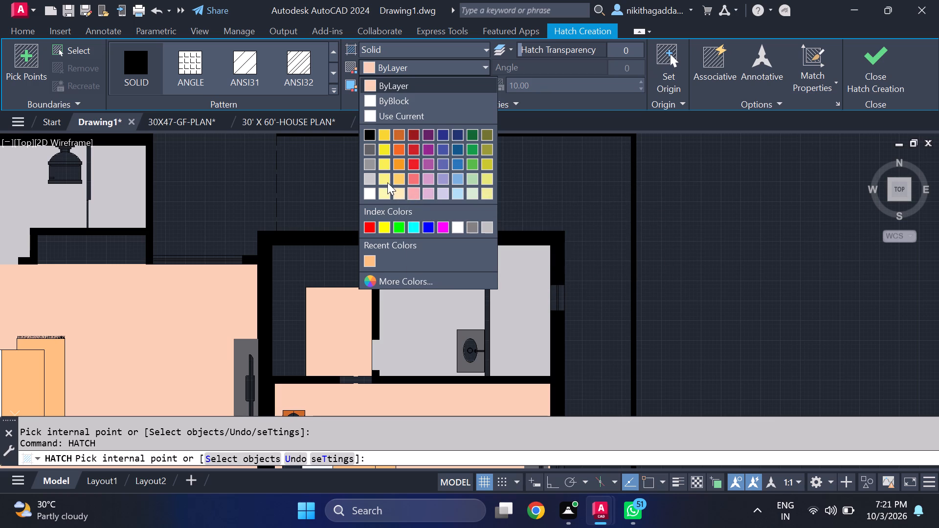
{"action": "left_click", "coordinate": [360, 144]}
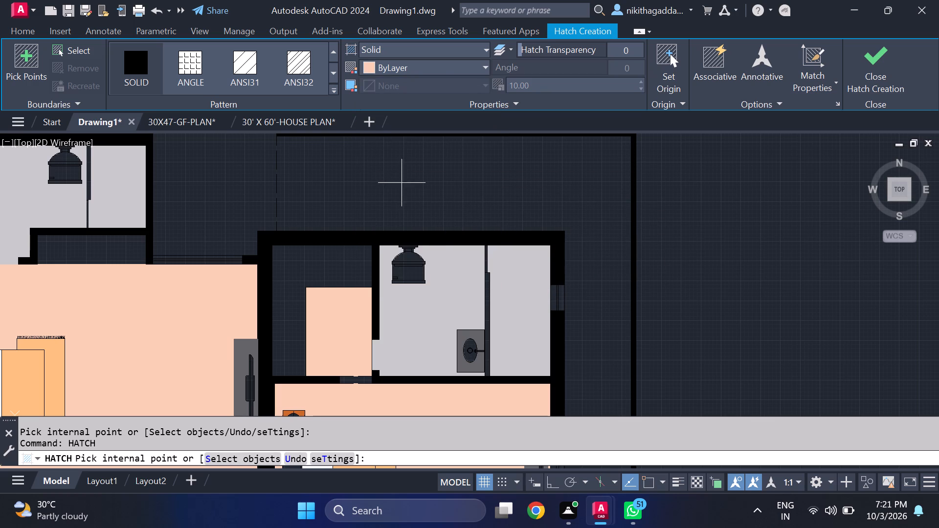
{"action": "left_click", "coordinate": [439, 66]}
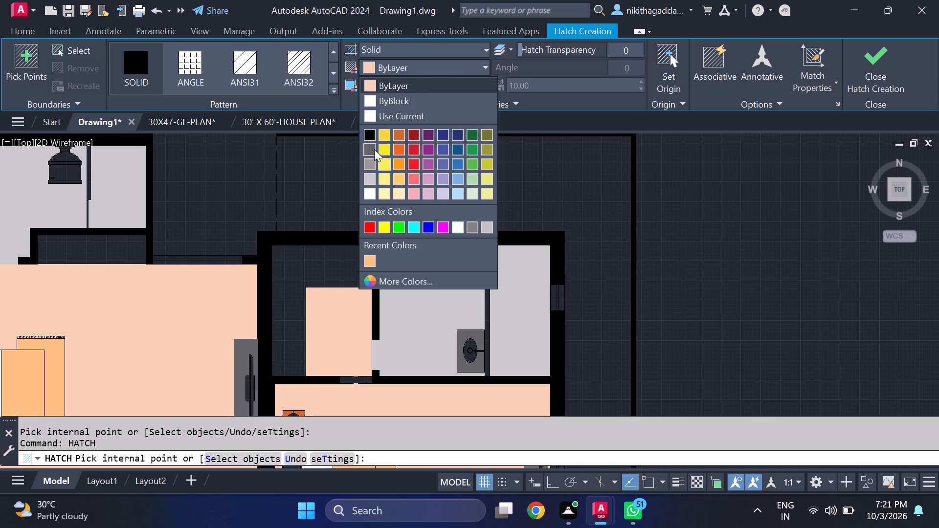
{"action": "left_click", "coordinate": [374, 149]}
{"action": "left_click", "coordinate": [335, 258]}
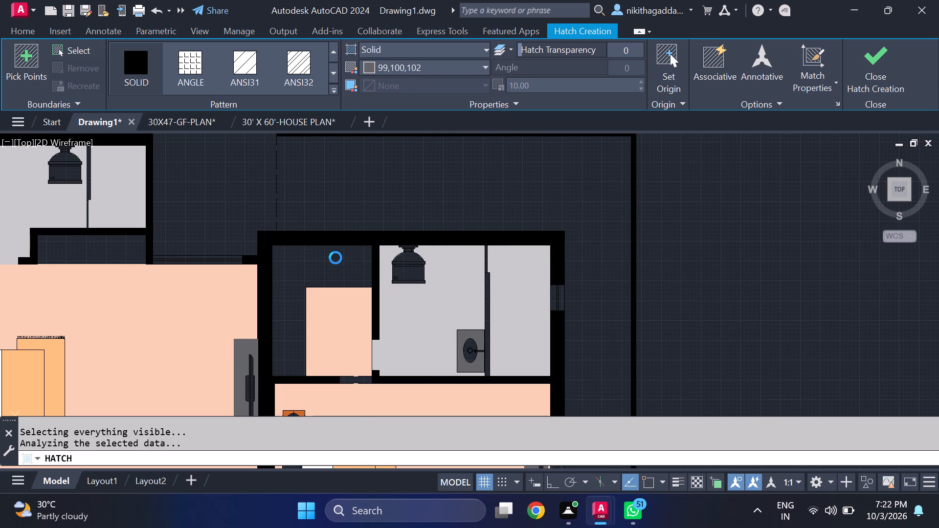
{"action": "middle_click_drag", "start_coordinate": [158, 200], "coordinate": [424, 285]}
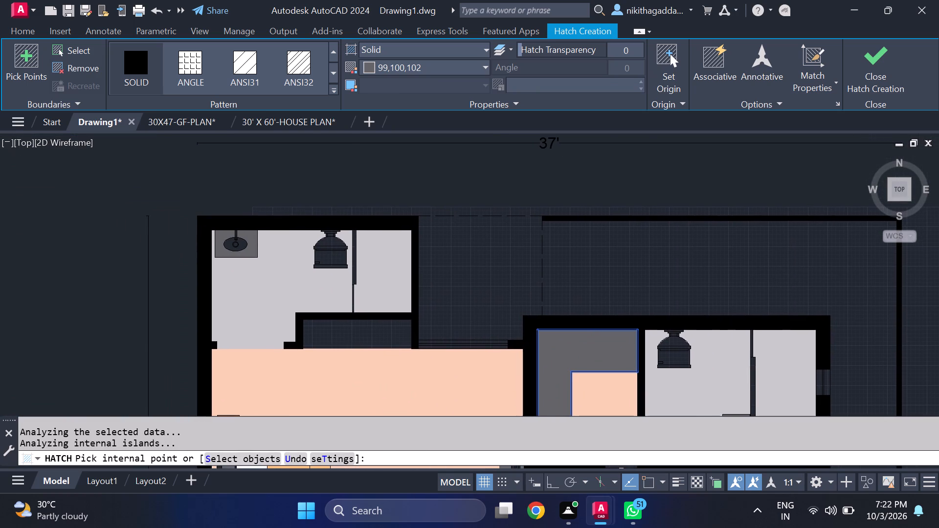
{"action": "left_click", "coordinate": [356, 333]}
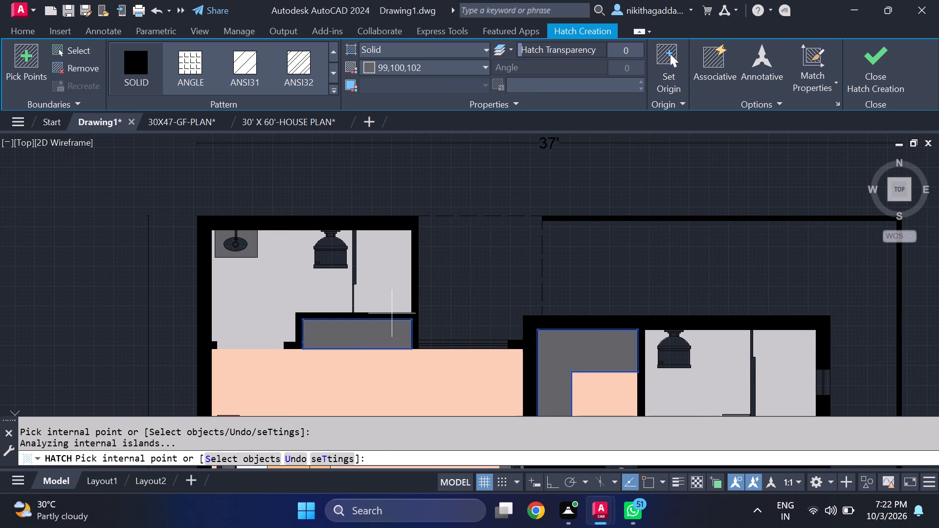
Look over the bedrooms, the grey-filled areas and the open space east of the western bathroom, and end the hatch command.
{"action": "scroll", "coordinate": [401, 311], "scroll_direction": "down", "scroll_amount": 3}
{"action": "scroll", "coordinate": [427, 294], "scroll_direction": "up", "scroll_amount": 3}
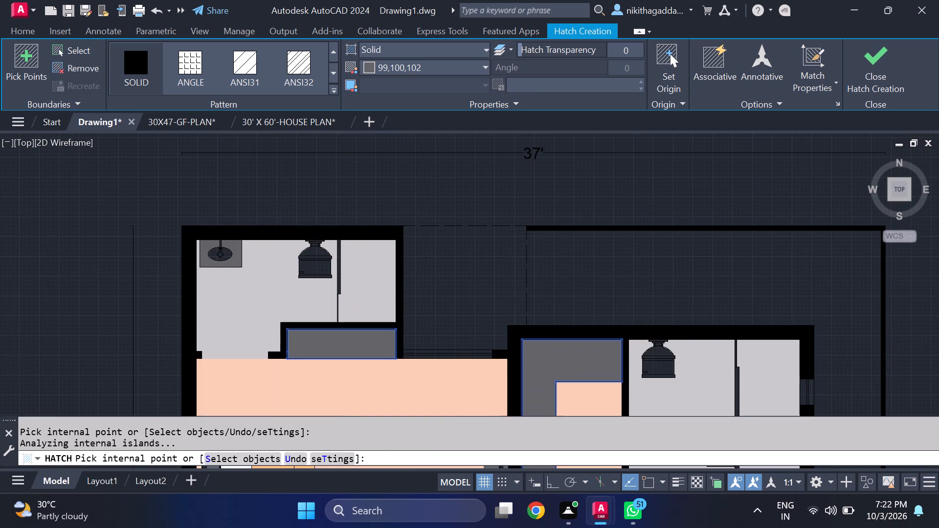
{"action": "scroll", "coordinate": [362, 279], "scroll_direction": "down", "scroll_amount": 4}
{"action": "middle_click_drag", "start_coordinate": [399, 326], "coordinate": [396, 323]}
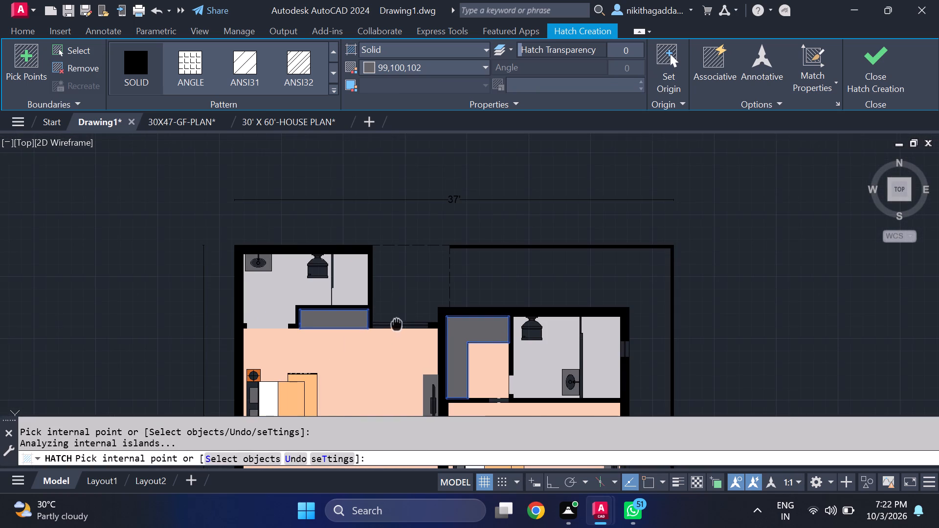
{"action": "middle_click_drag", "start_coordinate": [396, 323], "coordinate": [361, 194]}
{"action": "scroll", "coordinate": [311, 242], "scroll_direction": "down", "scroll_amount": 3}
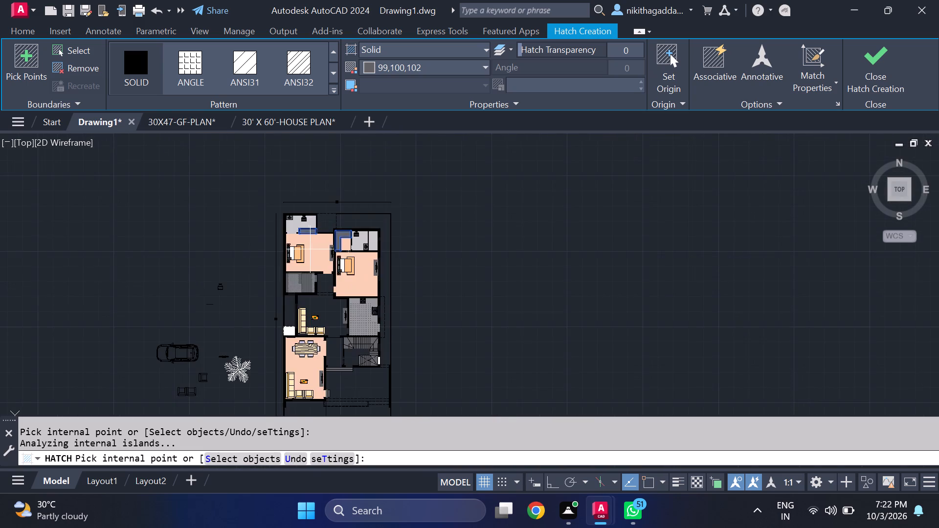
{"action": "scroll", "coordinate": [309, 268], "scroll_direction": "up", "scroll_amount": 2}
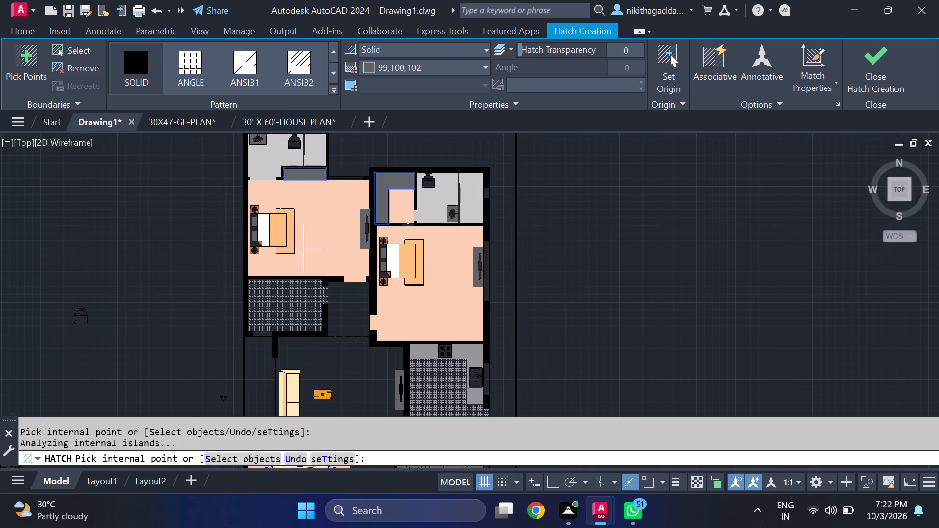
{"action": "middle_click_drag", "start_coordinate": [330, 206], "coordinate": [335, 227]}
{"action": "scroll", "coordinate": [359, 185], "scroll_direction": "up", "scroll_amount": 3}
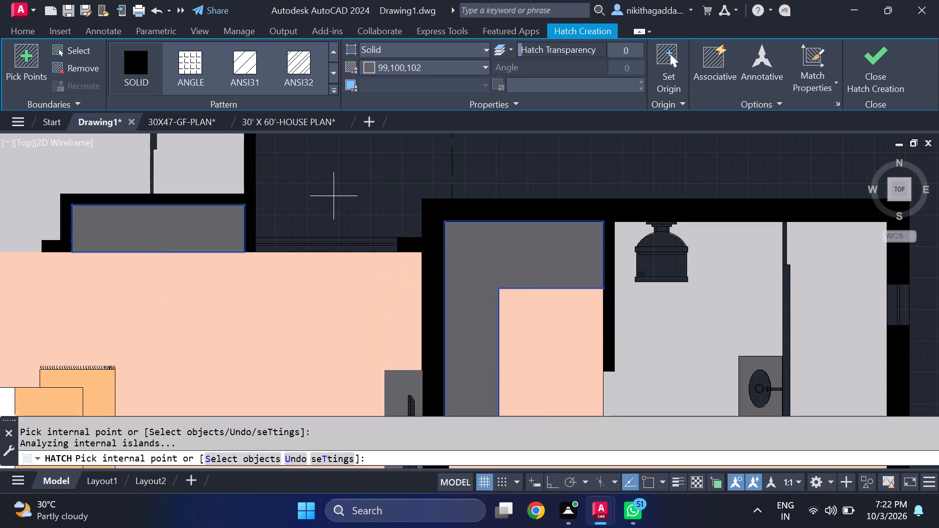
{"action": "scroll", "coordinate": [333, 196], "scroll_direction": "down", "scroll_amount": 1}
{"action": "middle_click_drag", "start_coordinate": [336, 214], "coordinate": [324, 200]}
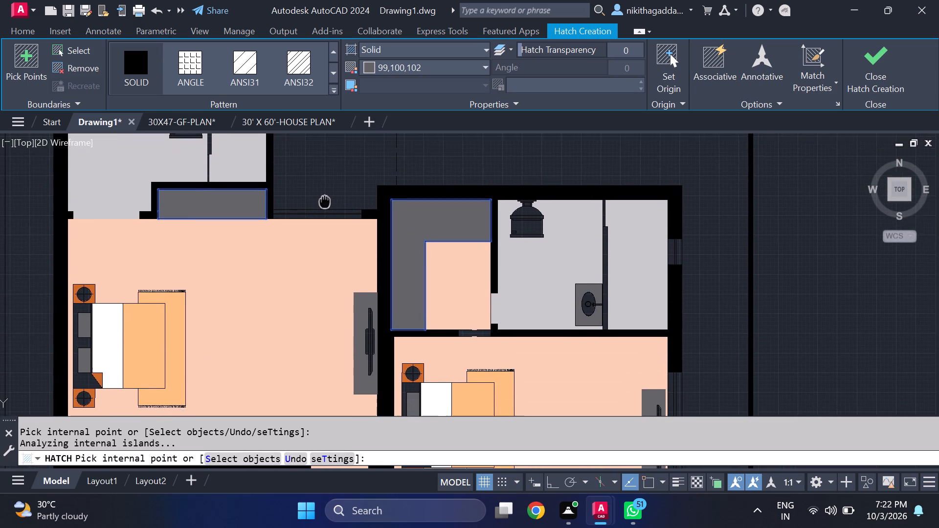
{"action": "middle_click_drag", "start_coordinate": [324, 200], "coordinate": [347, 232]}
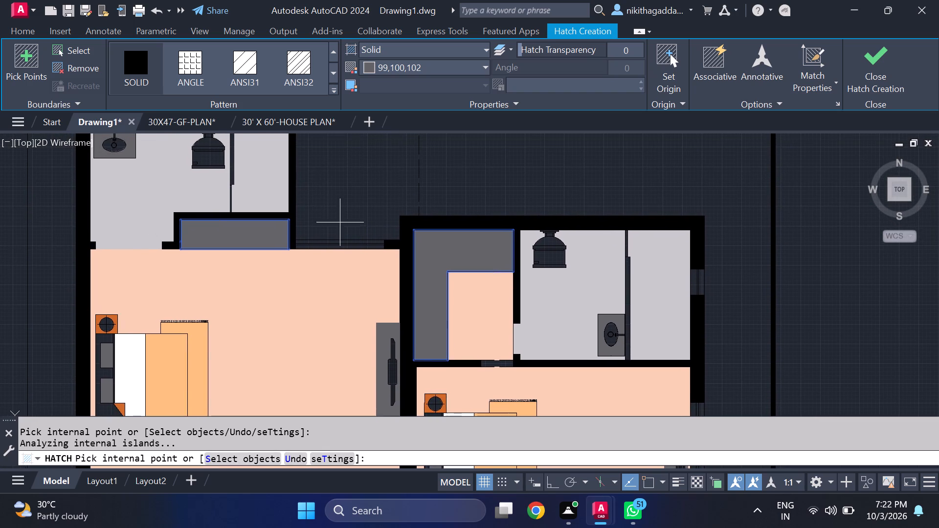
{"action": "scroll", "coordinate": [290, 165], "scroll_direction": "up", "scroll_amount": 3}
{"action": "middle_click_drag", "start_coordinate": [305, 191], "coordinate": [309, 374]}
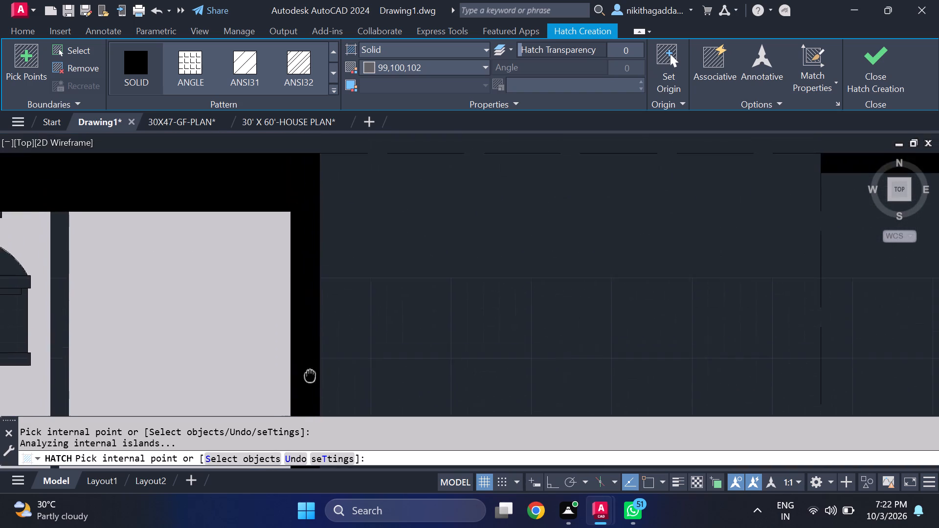
{"action": "middle_click_drag", "start_coordinate": [309, 374], "coordinate": [314, 103]}
{"action": "scroll", "coordinate": [312, 136], "scroll_direction": "down", "scroll_amount": 4}
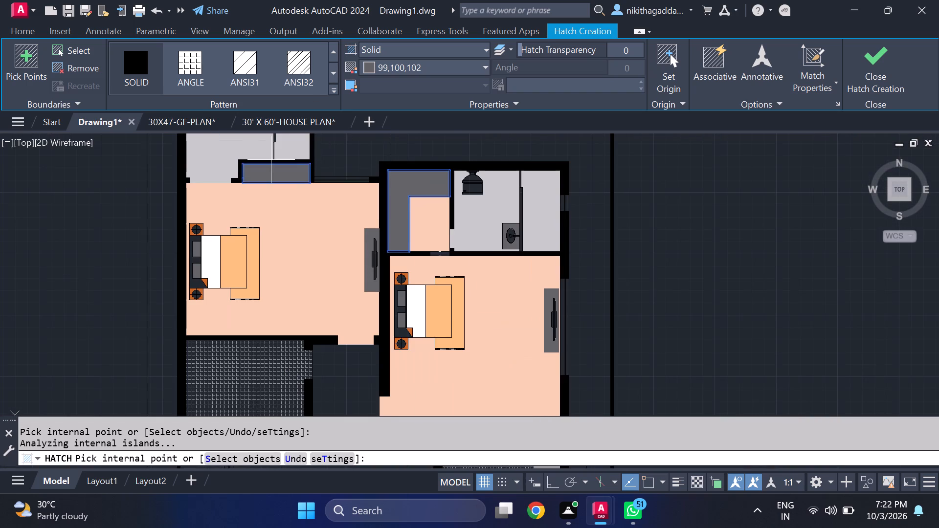
{"action": "middle_click_drag", "start_coordinate": [266, 161], "coordinate": [312, 76]}
{"action": "middle_click_drag", "start_coordinate": [247, 213], "coordinate": [222, 380]}
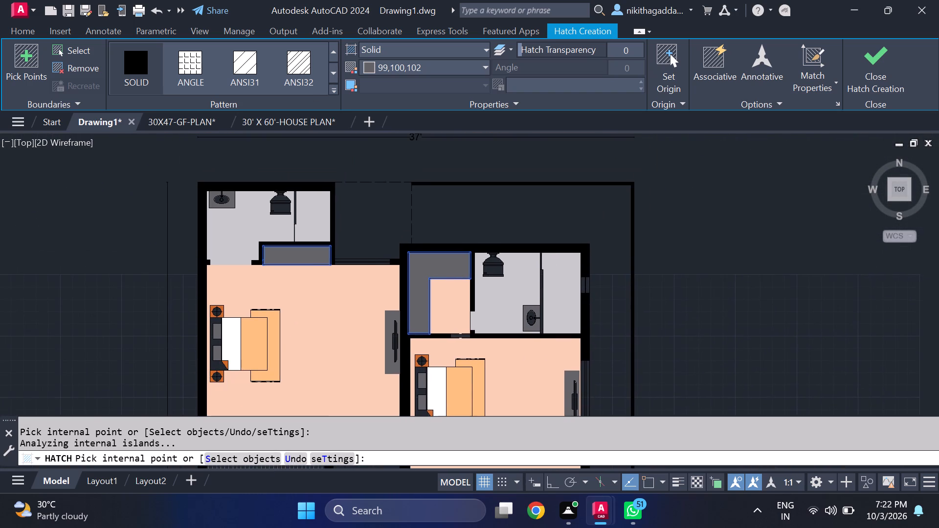
{"action": "scroll", "coordinate": [351, 211], "scroll_direction": "up", "scroll_amount": 3}
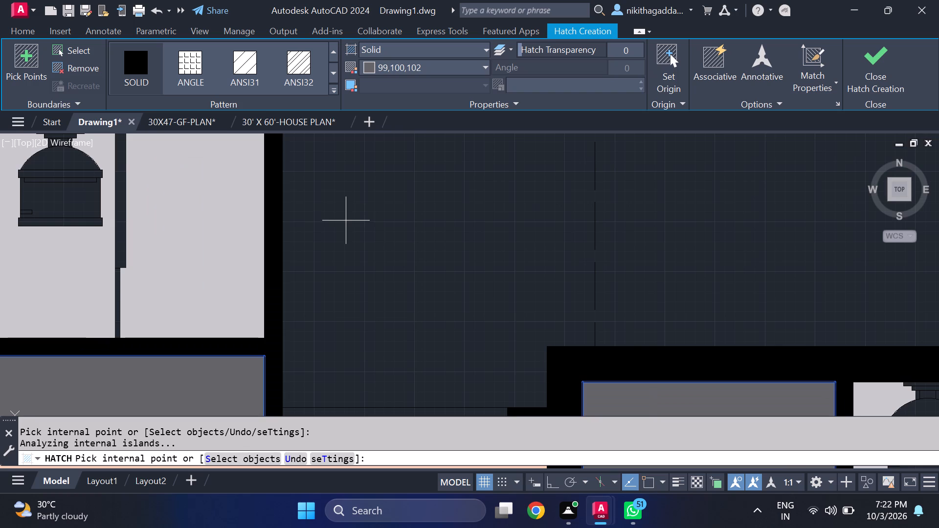
{"action": "scroll", "coordinate": [346, 220], "scroll_direction": "down", "scroll_amount": 4}
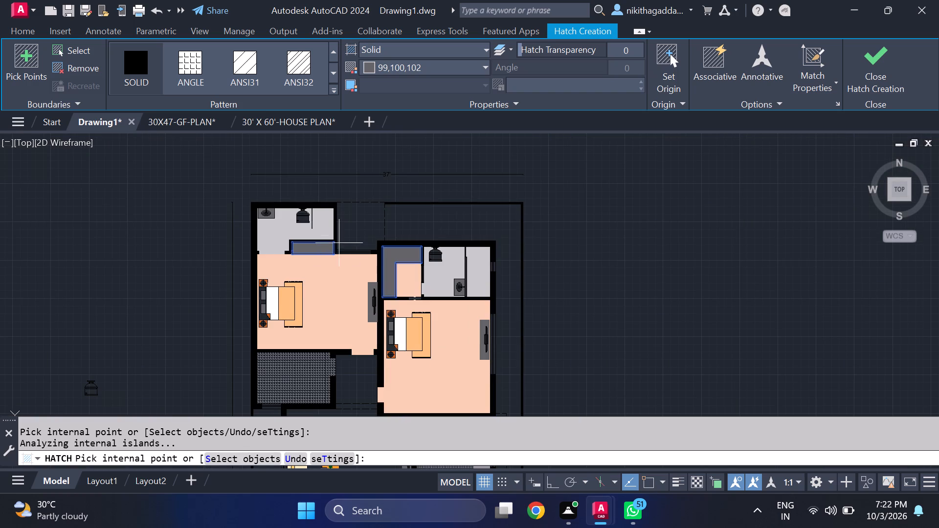
{"action": "left_click", "coordinate": [881, 77]}
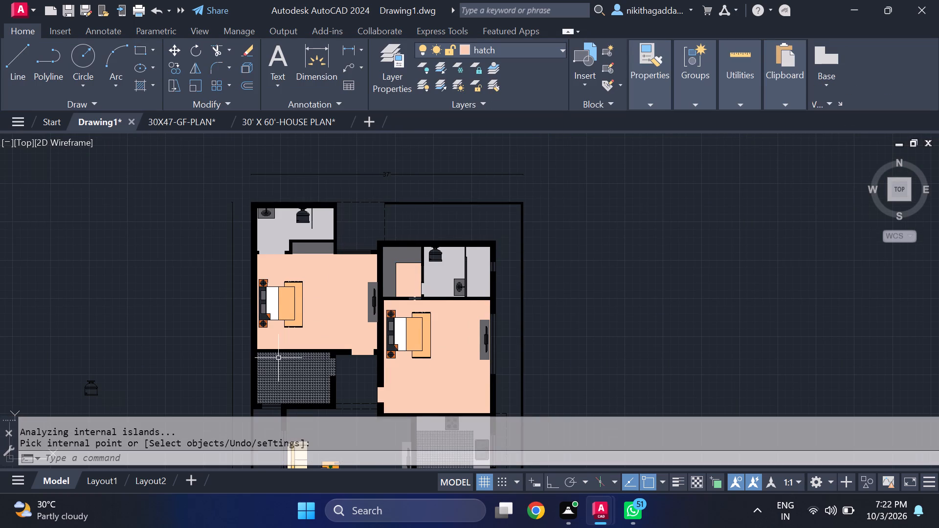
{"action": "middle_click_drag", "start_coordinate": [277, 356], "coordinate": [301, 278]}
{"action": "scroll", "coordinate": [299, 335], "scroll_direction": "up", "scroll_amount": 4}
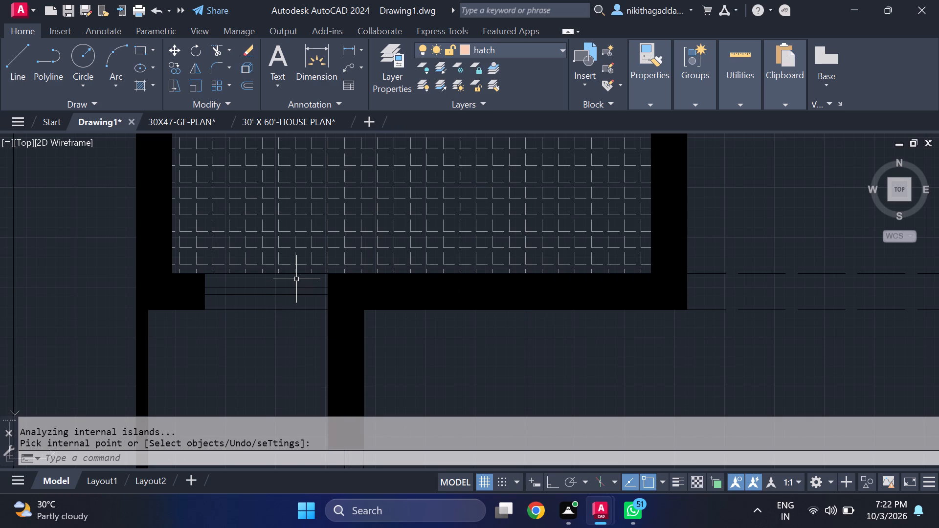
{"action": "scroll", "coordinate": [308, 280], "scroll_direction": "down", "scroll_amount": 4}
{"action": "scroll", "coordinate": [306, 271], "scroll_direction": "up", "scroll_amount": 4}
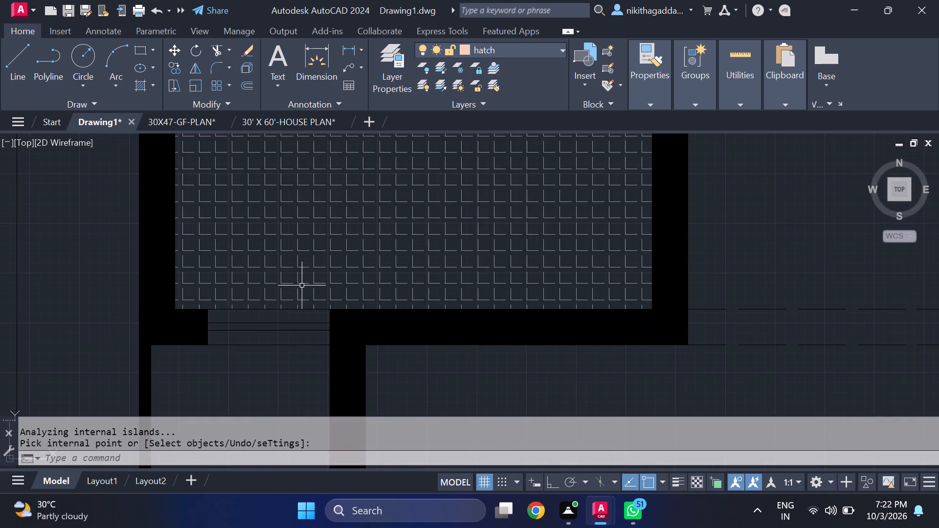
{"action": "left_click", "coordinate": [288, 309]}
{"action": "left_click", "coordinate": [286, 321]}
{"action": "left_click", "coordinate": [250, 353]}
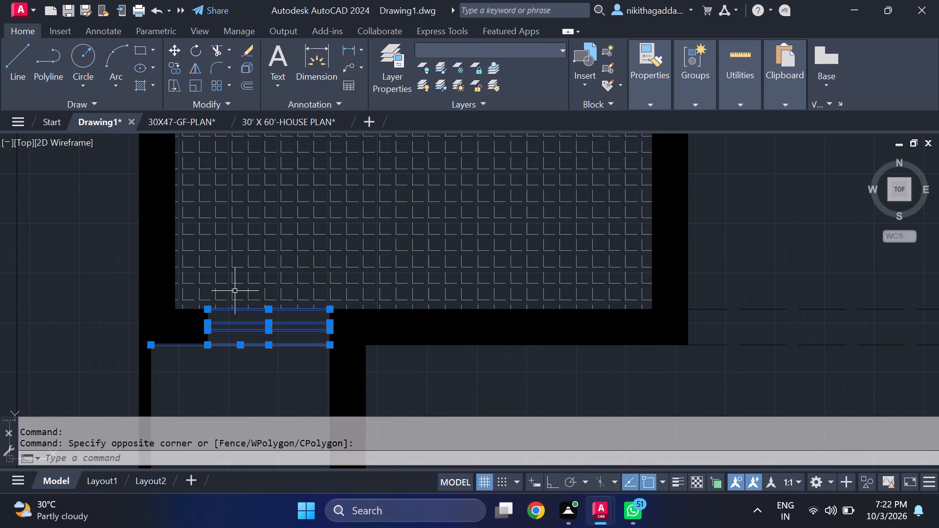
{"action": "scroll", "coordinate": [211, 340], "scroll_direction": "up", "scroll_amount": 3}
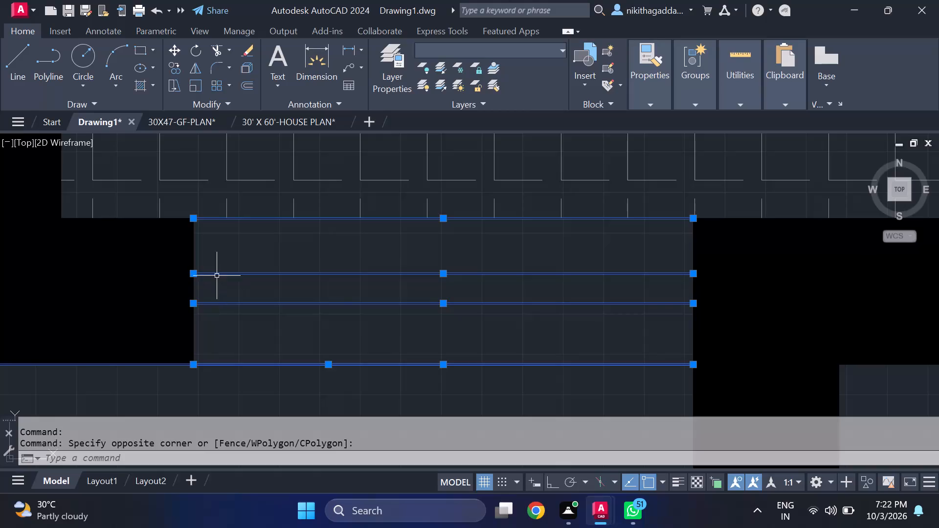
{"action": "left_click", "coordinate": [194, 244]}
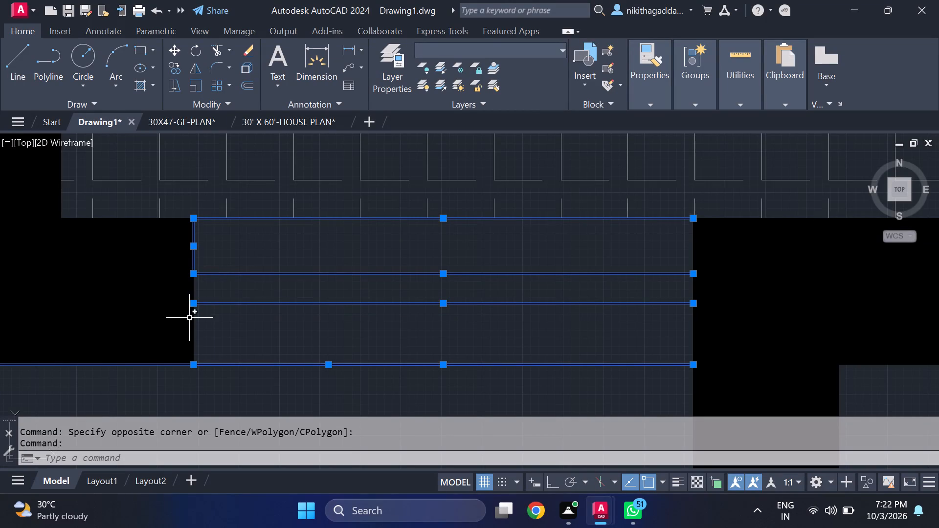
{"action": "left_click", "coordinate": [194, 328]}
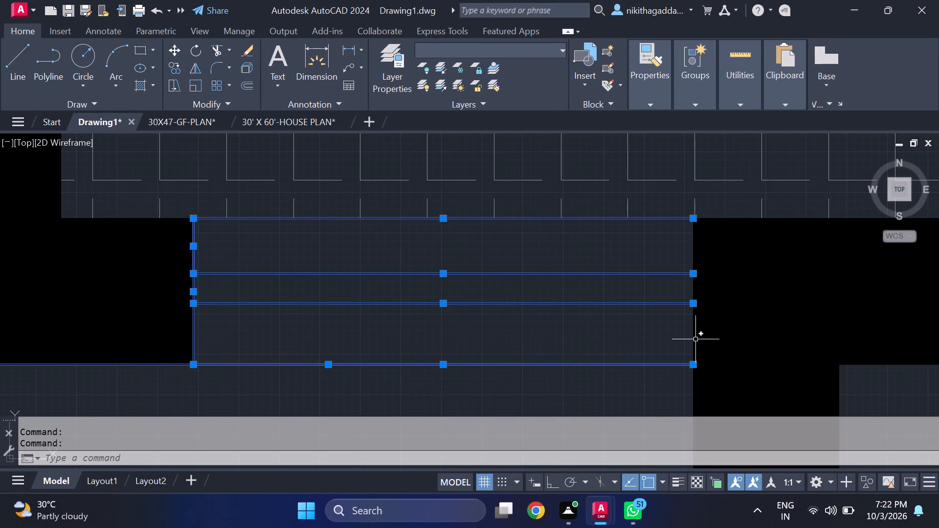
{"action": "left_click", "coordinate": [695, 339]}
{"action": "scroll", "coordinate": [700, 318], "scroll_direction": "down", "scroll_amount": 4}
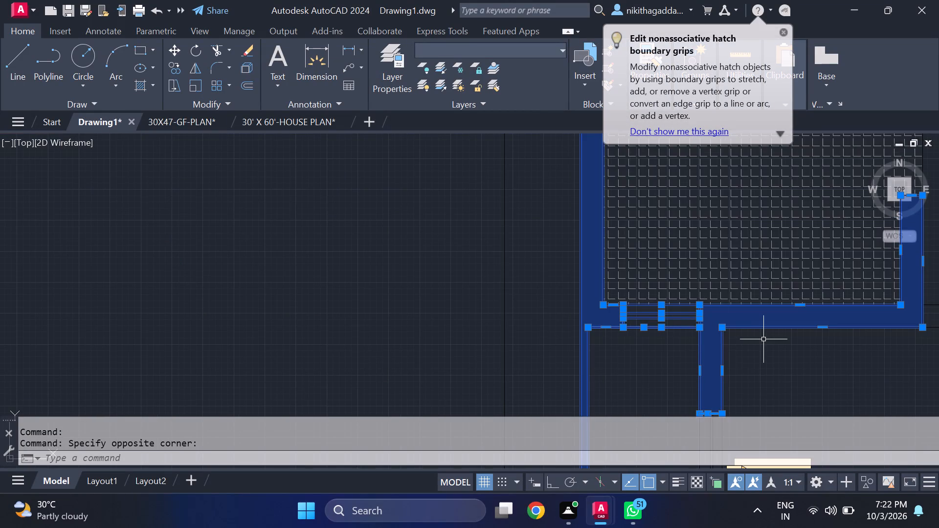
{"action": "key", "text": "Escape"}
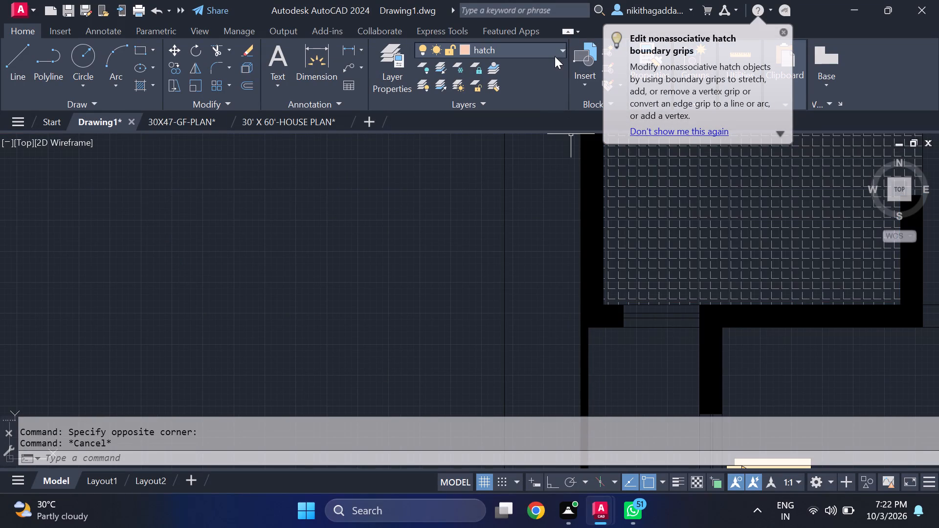
On the windows layer, draw a rectangular window outline across the eastern wall of the western bathroom.
{"action": "left_click", "coordinate": [553, 56]}
{"action": "left_click", "coordinate": [479, 223]}
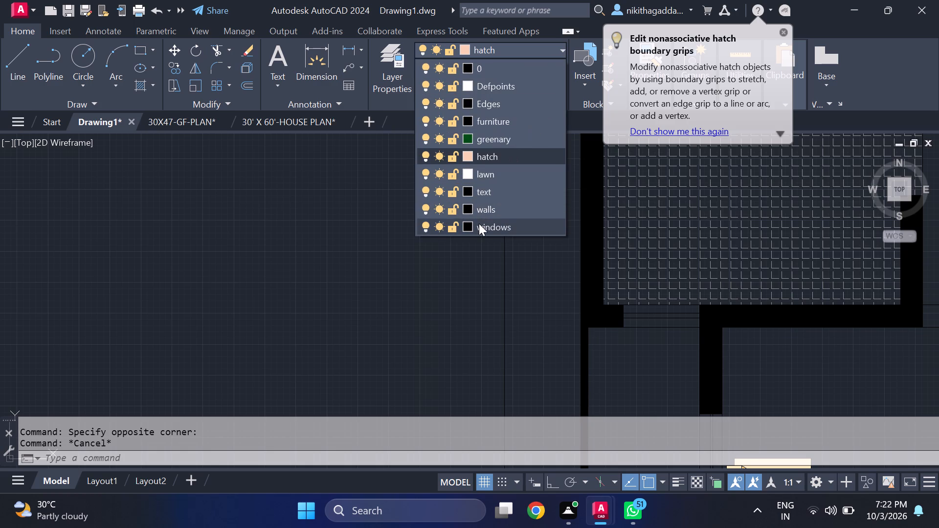
{"action": "scroll", "coordinate": [478, 222], "scroll_direction": "down", "scroll_amount": 3}
{"action": "middle_click_drag", "start_coordinate": [477, 230], "coordinate": [363, 405]}
{"action": "scroll", "coordinate": [492, 260], "scroll_direction": "up", "scroll_amount": 2}
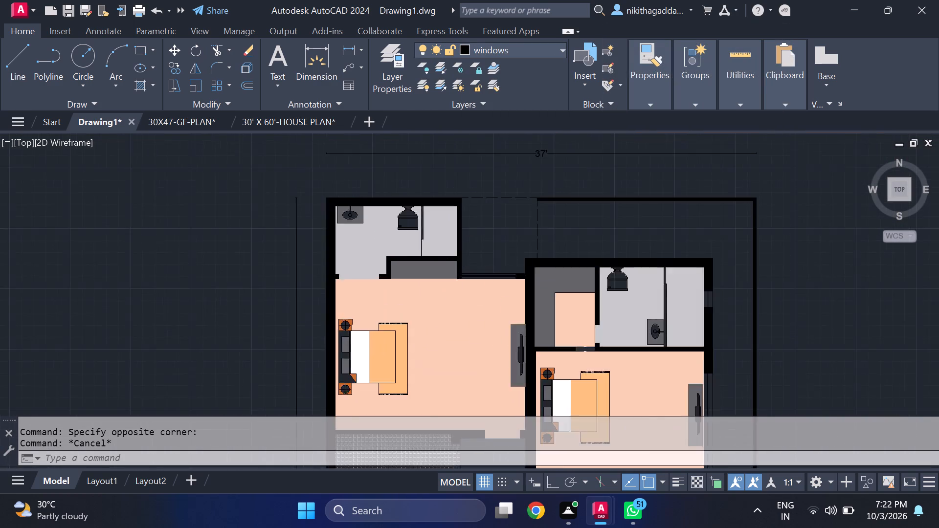
{"action": "scroll", "coordinate": [492, 260], "scroll_direction": "up", "scroll_amount": 1}
{"action": "middle_click_drag", "start_coordinate": [454, 258], "coordinate": [463, 359]}
{"action": "key", "text": "l"}
{"action": "key", "text": "Return"}
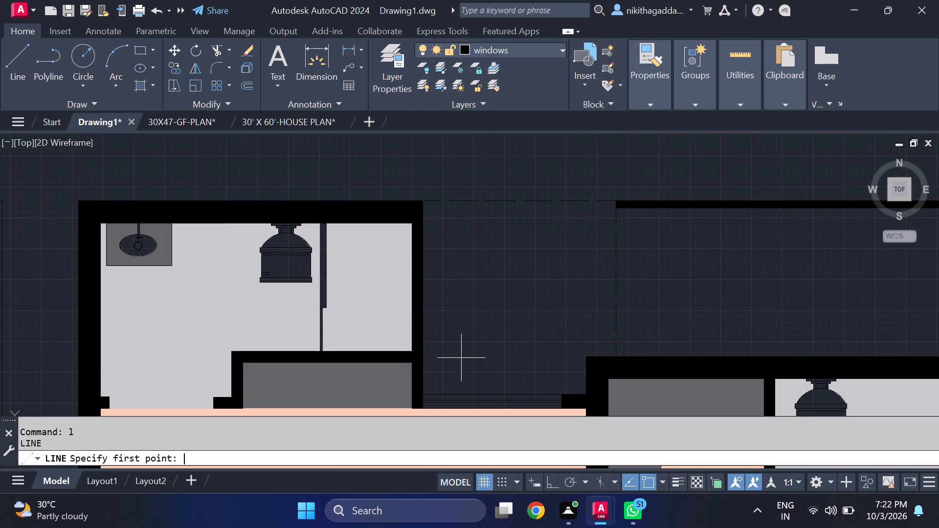
{"action": "left_click", "coordinate": [412, 258]}
{"action": "left_click", "coordinate": [426, 261]}
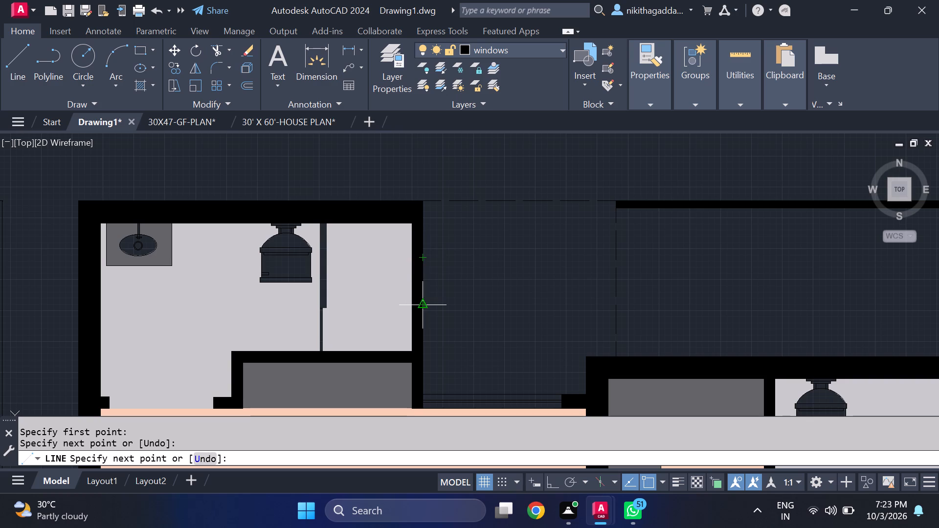
{"action": "left_click", "coordinate": [423, 302]}
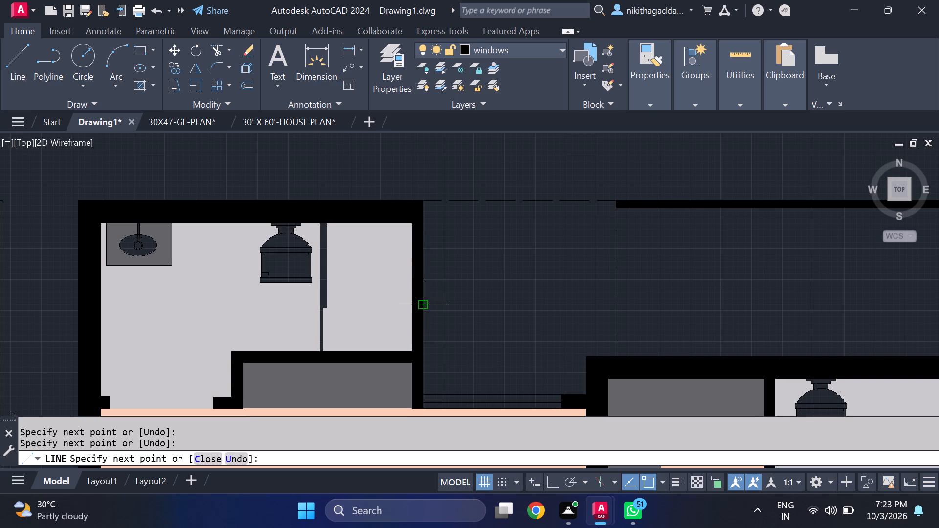
{"action": "left_click", "coordinate": [411, 299]}
{"action": "scroll", "coordinate": [412, 250], "scroll_direction": "up", "scroll_amount": 2}
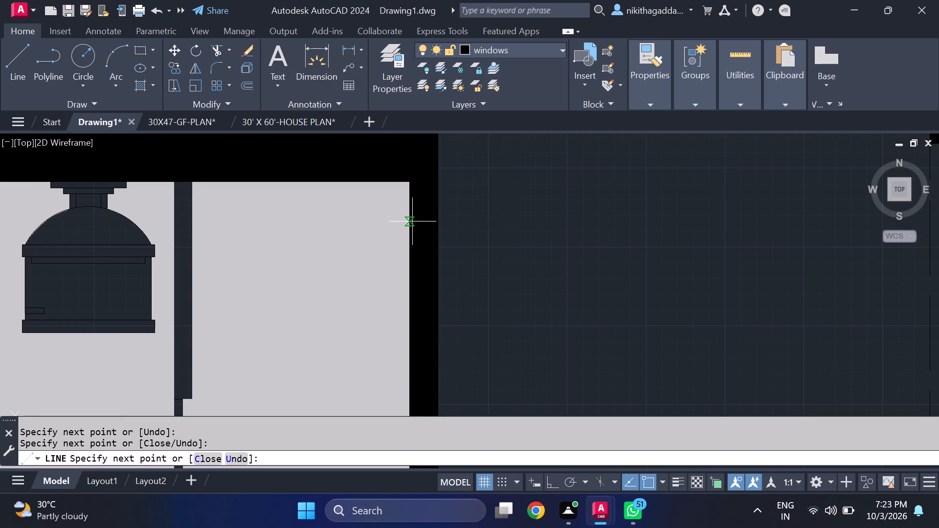
{"action": "left_click", "coordinate": [412, 273]}
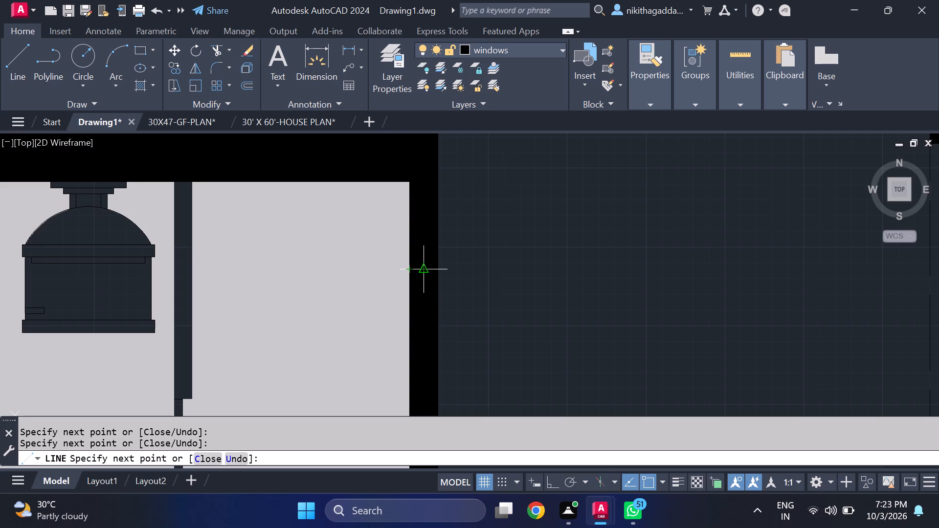
Draw a lengthwise pane line through the middle of the new bathroom window and end the line command.
{"action": "left_click", "coordinate": [419, 268]}
{"action": "middle_click_drag", "start_coordinate": [436, 384], "coordinate": [438, 308]}
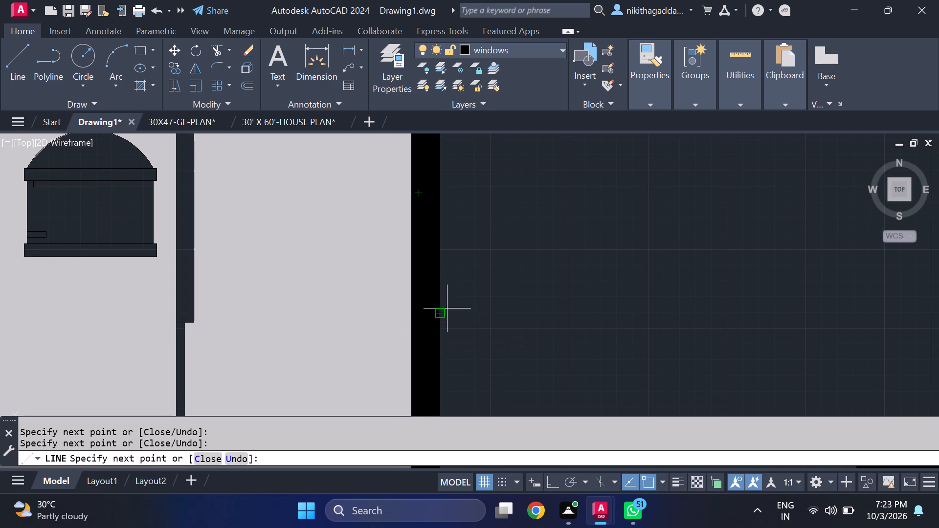
{"action": "left_click", "coordinate": [427, 309]}
{"action": "key", "text": "Escape"}
Trim the solid wall hatch at the new window opening in the western bathroom's eastern wall.
{"action": "type", "text": "tr"}
{"action": "key", "text": "Return"}
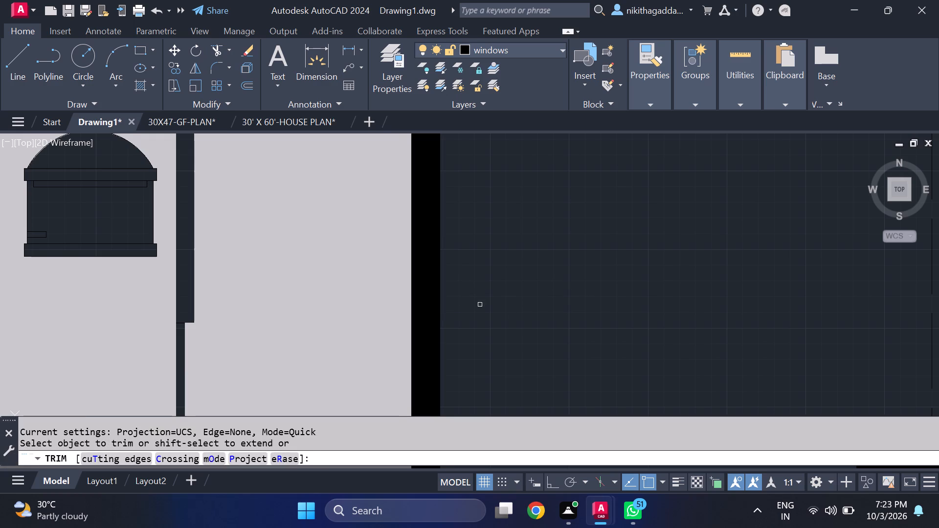
{"action": "left_click", "coordinate": [421, 272]}
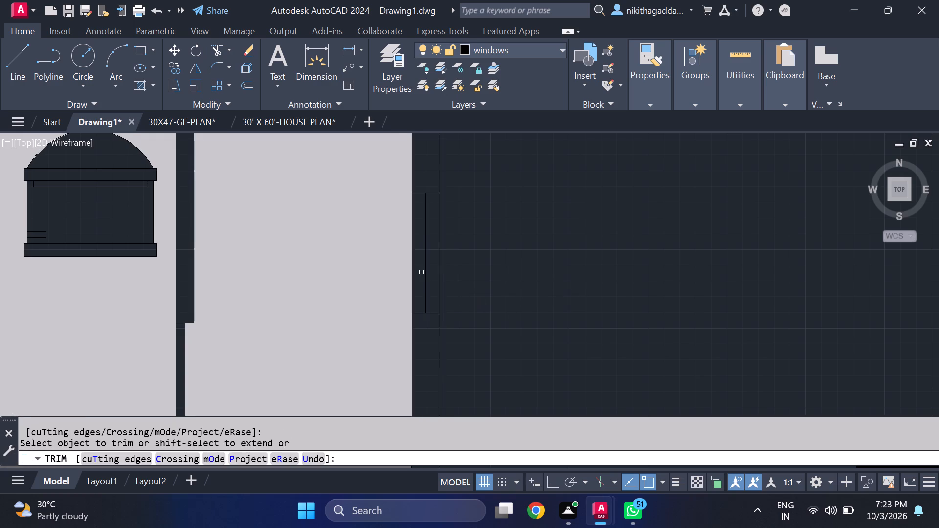
{"action": "scroll", "coordinate": [446, 261], "scroll_direction": "down", "scroll_amount": 4}
{"action": "middle_click_drag", "start_coordinate": [456, 266], "coordinate": [454, 264]}
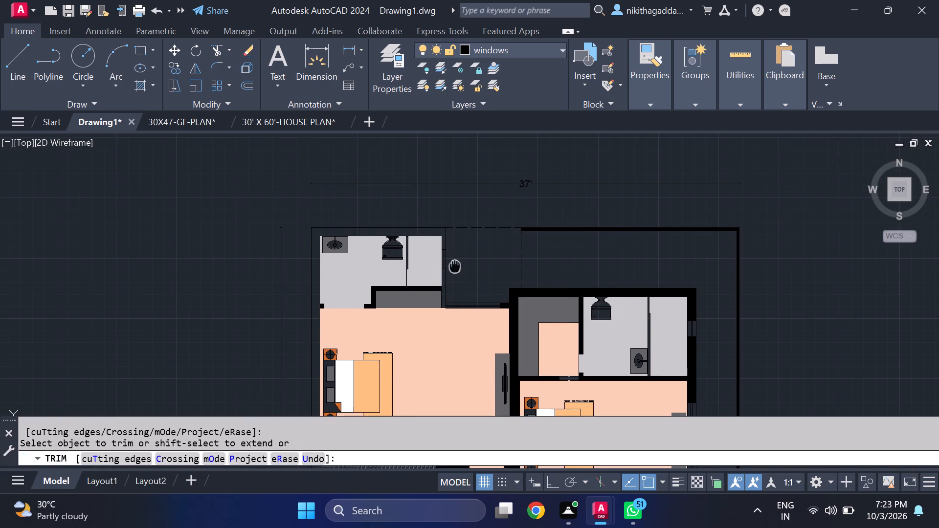
{"action": "middle_click_drag", "start_coordinate": [454, 264], "coordinate": [445, 250]}
{"action": "scroll", "coordinate": [439, 242], "scroll_direction": "up", "scroll_amount": 4}
{"action": "key", "text": "Escape"}
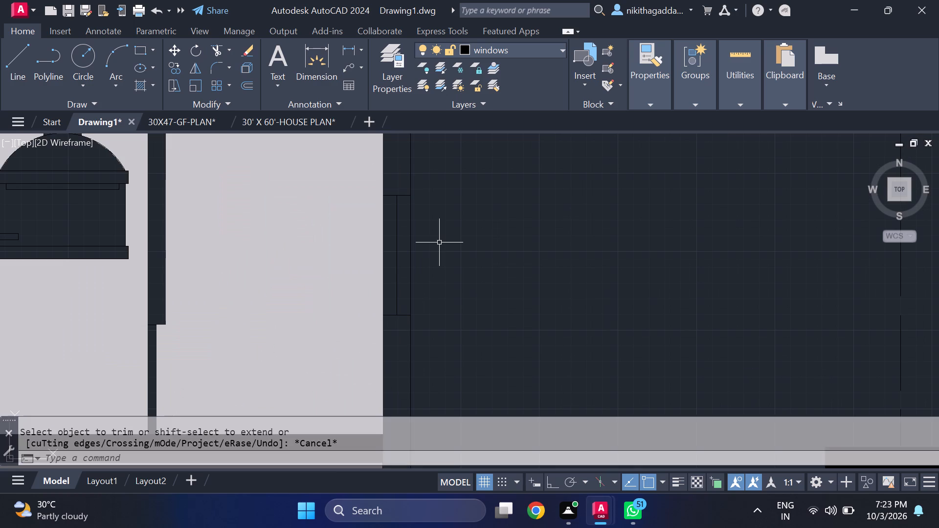
Draw a second lengthwise pane line beside the middle one in the new window, using ortho mode.
{"action": "key", "text": "l"}
{"action": "key", "text": "Return"}
{"action": "scroll", "coordinate": [419, 219], "scroll_direction": "up", "scroll_amount": 2}
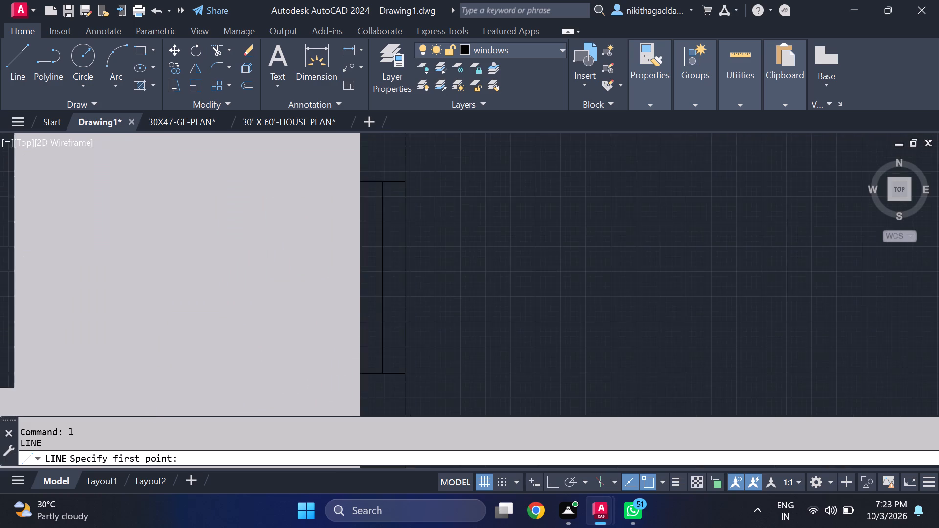
{"action": "left_click", "coordinate": [369, 163]}
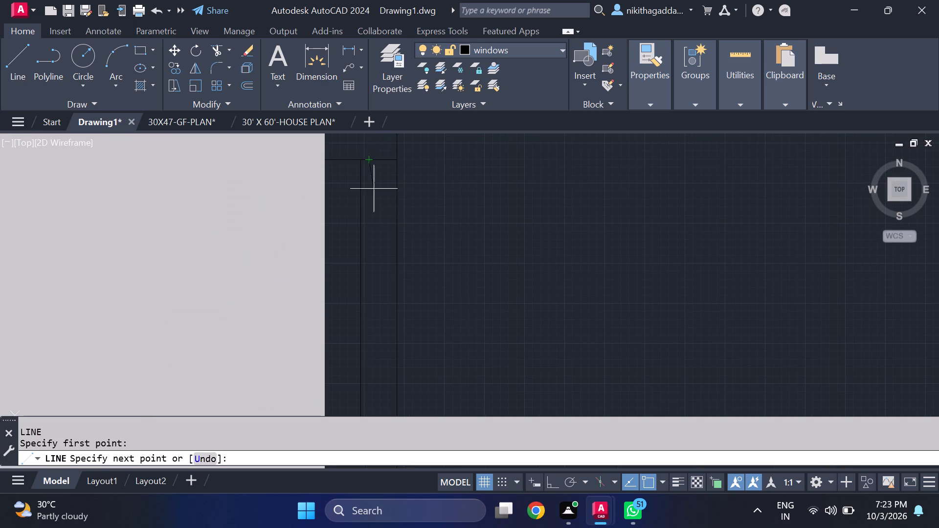
{"action": "scroll", "coordinate": [368, 359], "scroll_direction": "down", "scroll_amount": 1}
{"action": "scroll", "coordinate": [373, 403], "scroll_direction": "up", "scroll_amount": 1}
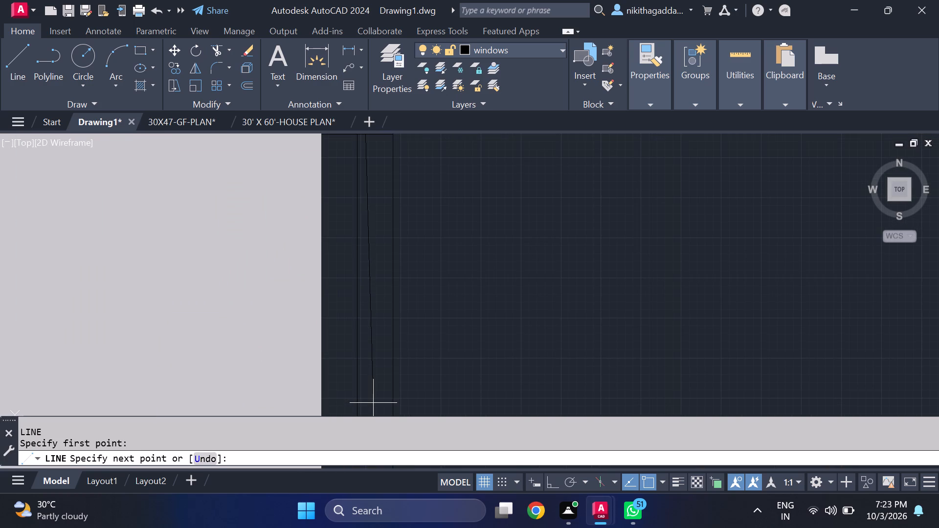
{"action": "key", "text": "F8"}
{"action": "middle_click_drag", "start_coordinate": [377, 364], "coordinate": [375, 356]}
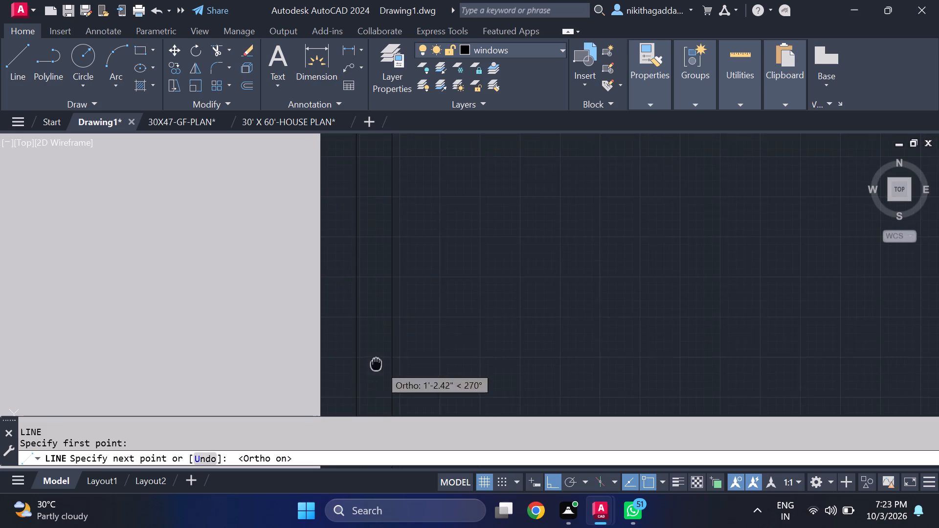
{"action": "middle_click_drag", "start_coordinate": [375, 356], "coordinate": [406, 243]}
{"action": "left_click", "coordinate": [397, 319]}
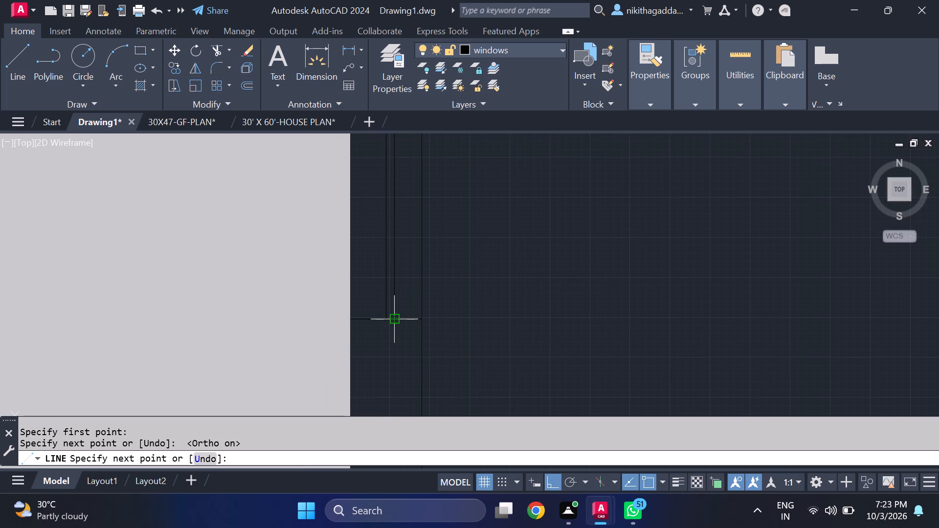
{"action": "scroll", "coordinate": [565, 297], "scroll_direction": "down", "scroll_amount": 4}
{"action": "key", "text": "Escape"}
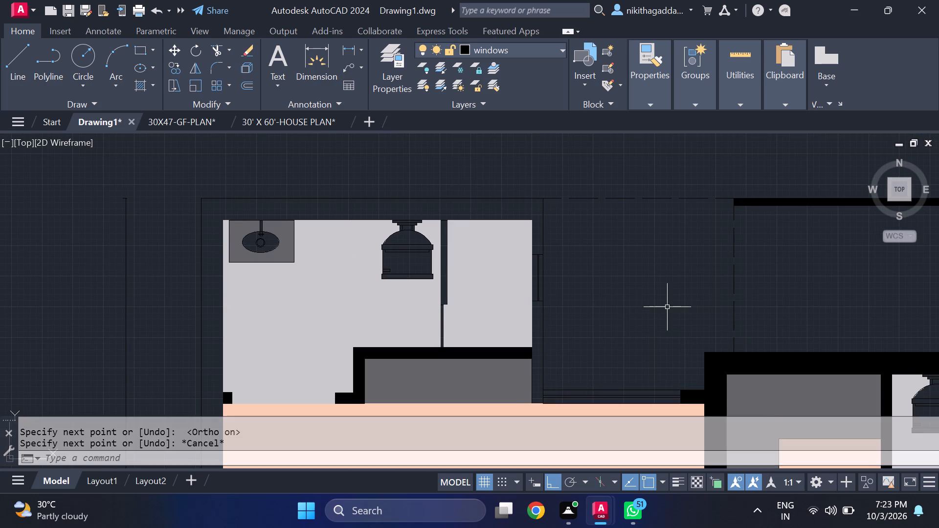
Hatch the eastern bathroom wall segment south of the new window with a SOLID ByLayer fill, also trying the northern wall.
{"action": "type", "text": "hatch"}
{"action": "key", "text": "Return"}
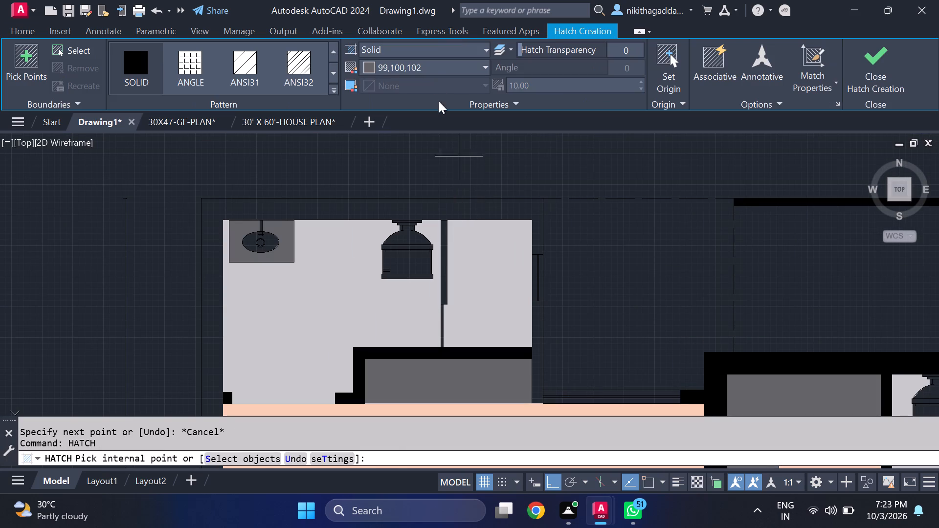
{"action": "left_click", "coordinate": [450, 69]}
{"action": "left_click", "coordinate": [369, 84]}
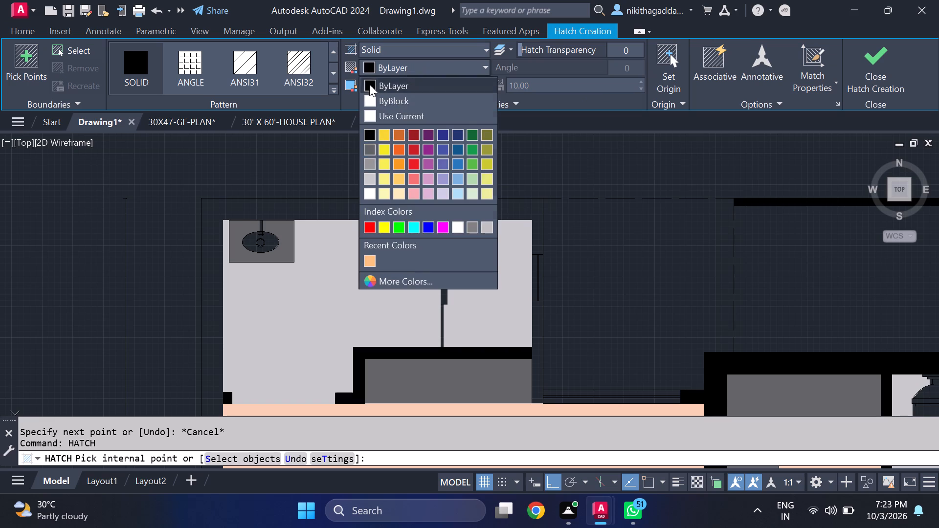
{"action": "left_click", "coordinate": [372, 206]}
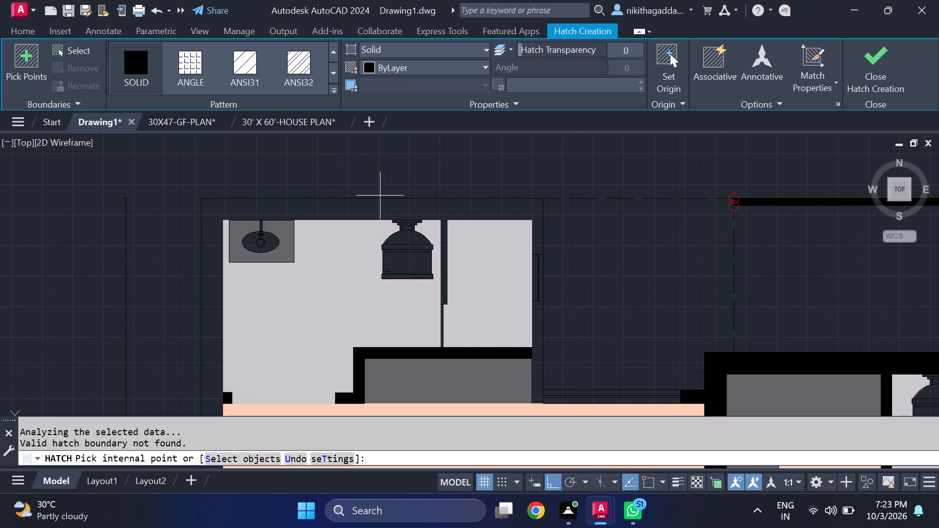
{"action": "left_click", "coordinate": [382, 209]}
{"action": "left_click", "coordinate": [539, 227]}
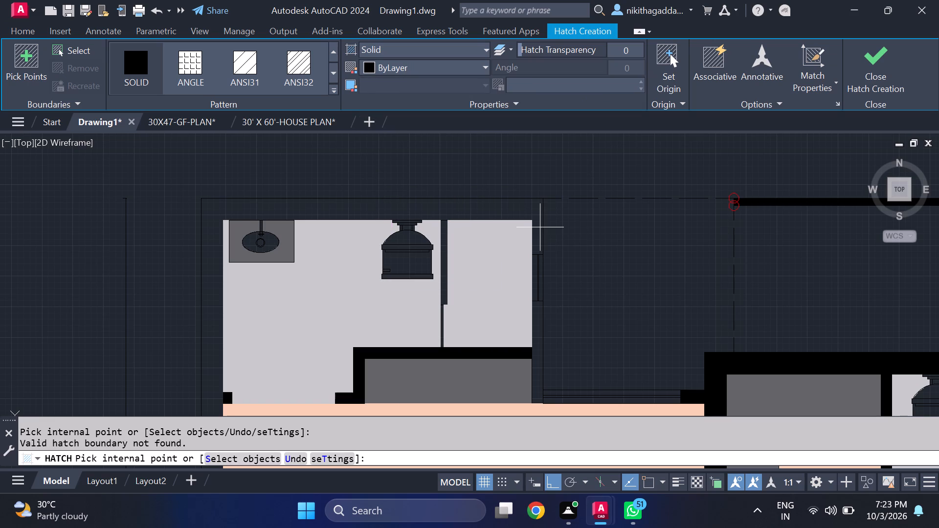
{"action": "left_click", "coordinate": [541, 346]}
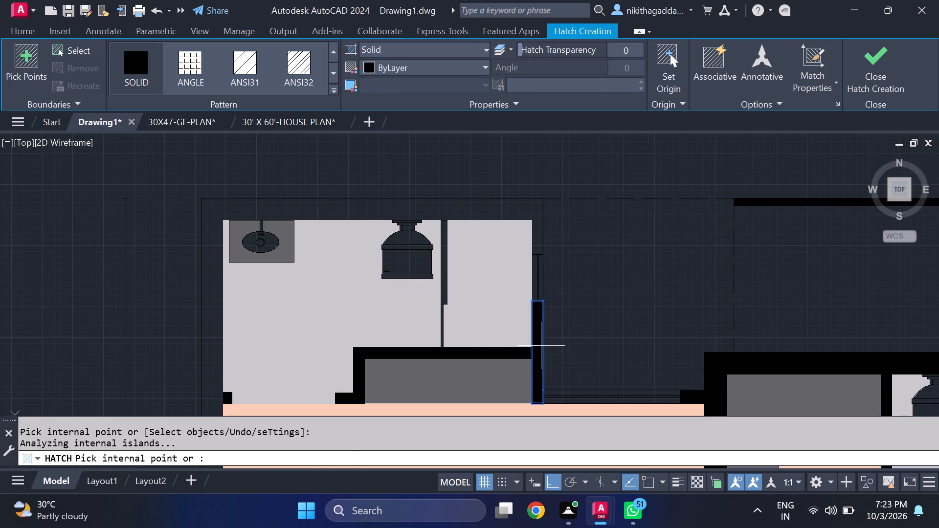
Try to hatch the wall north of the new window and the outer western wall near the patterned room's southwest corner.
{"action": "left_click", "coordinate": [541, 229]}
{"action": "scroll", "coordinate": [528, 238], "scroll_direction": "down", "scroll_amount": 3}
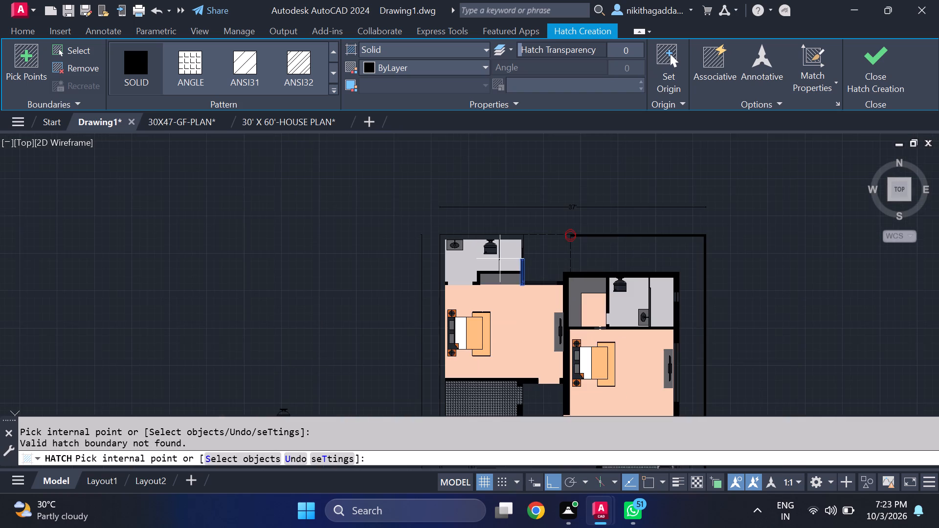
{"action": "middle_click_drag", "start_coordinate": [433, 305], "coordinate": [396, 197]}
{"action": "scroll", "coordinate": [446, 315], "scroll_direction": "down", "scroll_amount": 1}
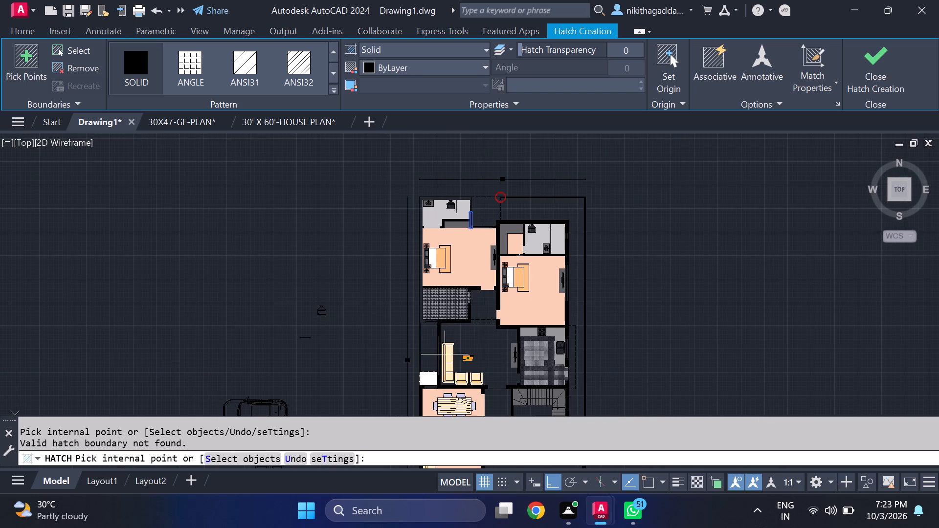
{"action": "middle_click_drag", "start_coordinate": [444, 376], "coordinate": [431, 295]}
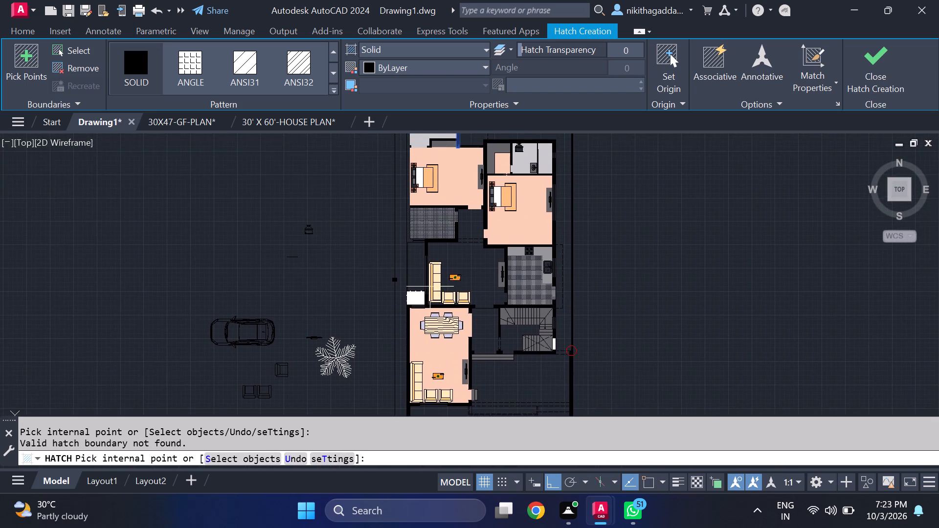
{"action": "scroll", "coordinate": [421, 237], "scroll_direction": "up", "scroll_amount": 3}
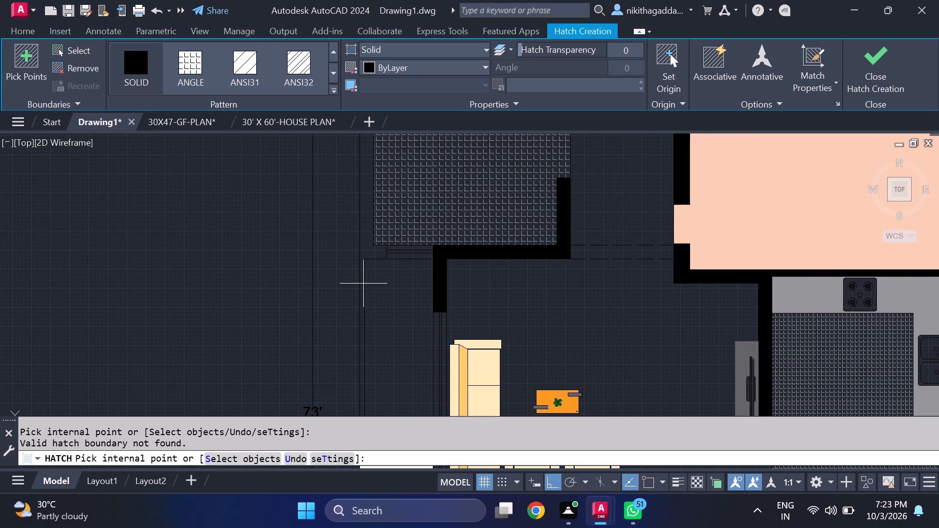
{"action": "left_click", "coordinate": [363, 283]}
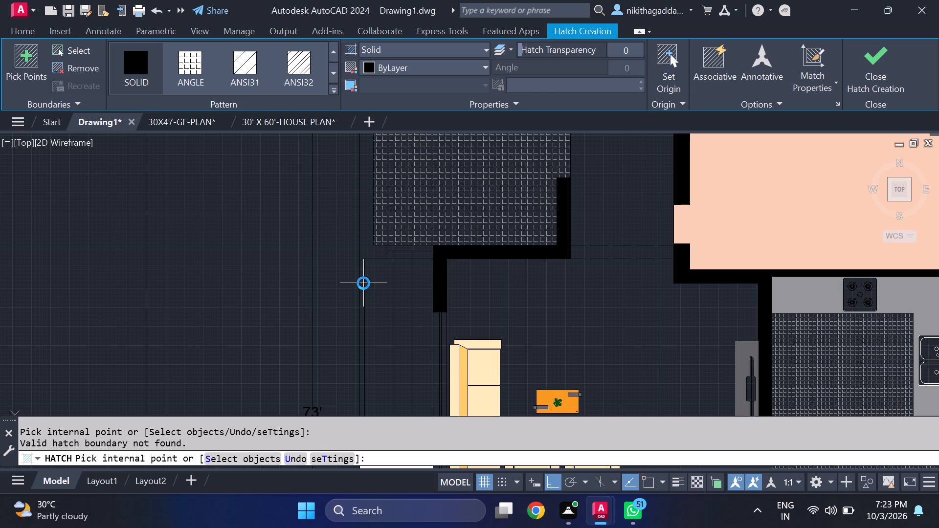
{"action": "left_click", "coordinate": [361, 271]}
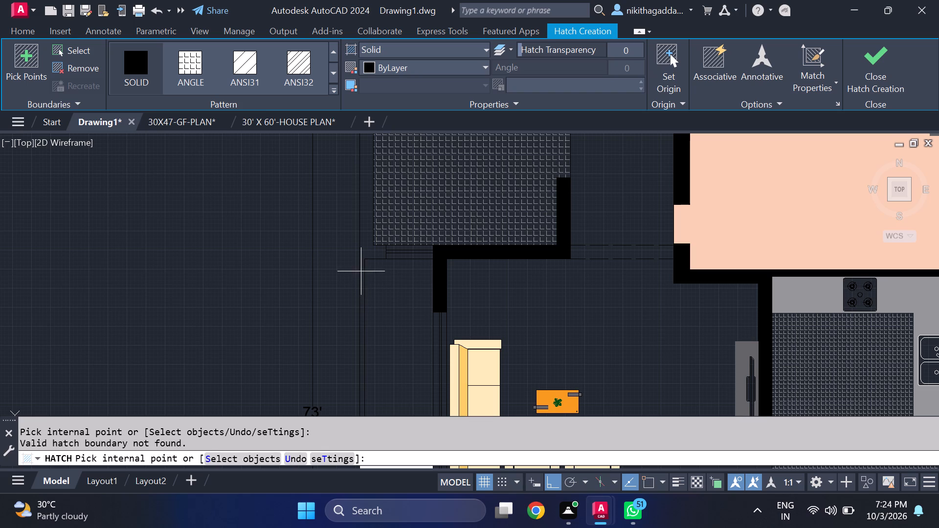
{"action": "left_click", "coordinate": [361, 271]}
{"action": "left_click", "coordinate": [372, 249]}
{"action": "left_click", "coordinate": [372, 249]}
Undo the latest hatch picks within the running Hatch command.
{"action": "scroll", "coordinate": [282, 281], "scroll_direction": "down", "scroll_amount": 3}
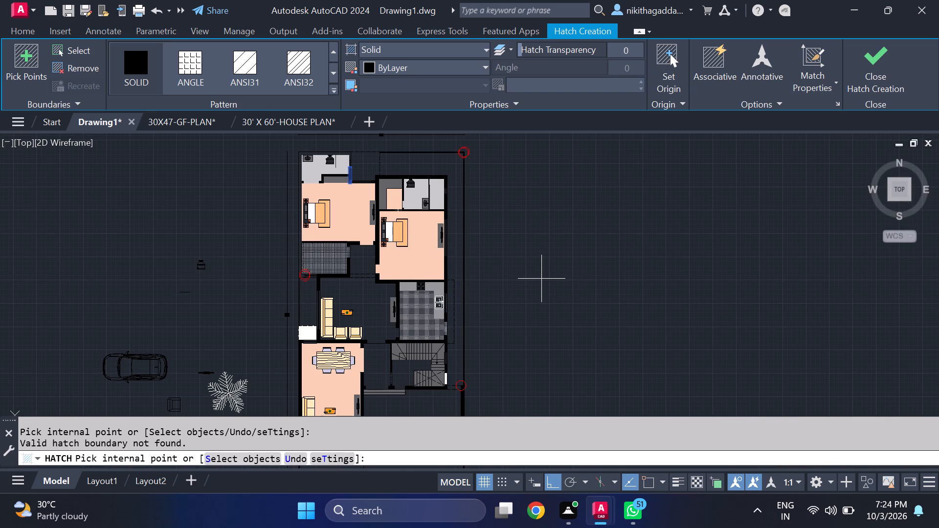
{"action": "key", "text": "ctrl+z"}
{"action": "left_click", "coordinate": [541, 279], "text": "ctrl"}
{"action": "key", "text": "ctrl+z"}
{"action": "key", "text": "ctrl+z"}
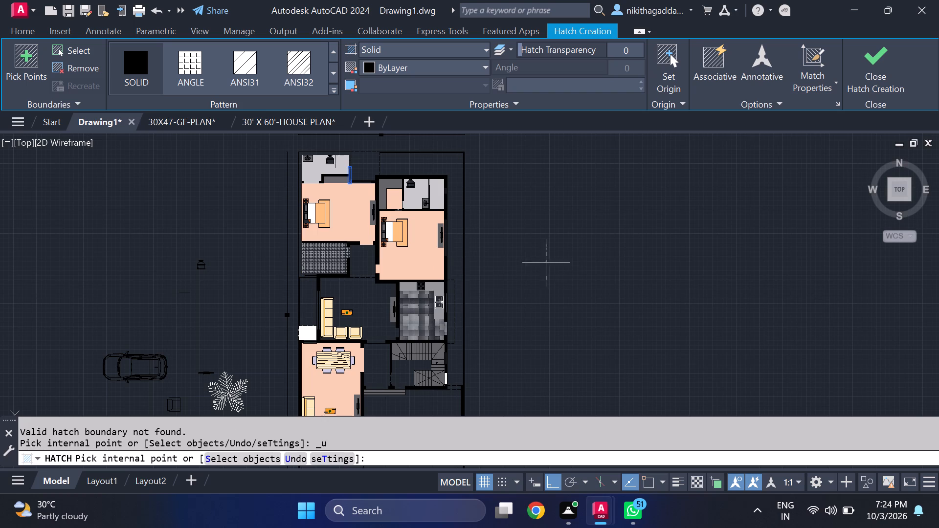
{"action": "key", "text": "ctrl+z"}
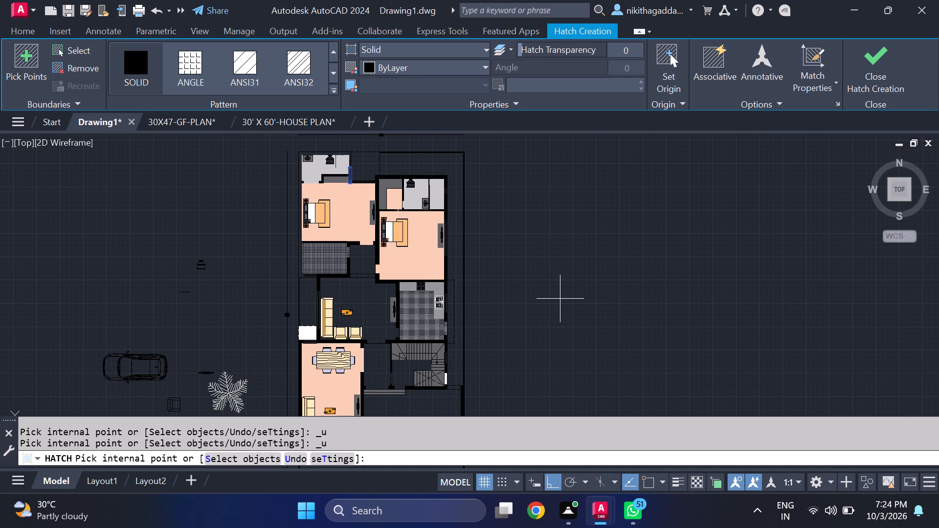
Cancel the running Hatch command and undo the recent edits to the new bathroom window, including its line and trim operations.
{"action": "key", "text": "ctrl+z"}
{"action": "key", "text": "Escape"}
{"action": "key", "text": "ctrl+z"}
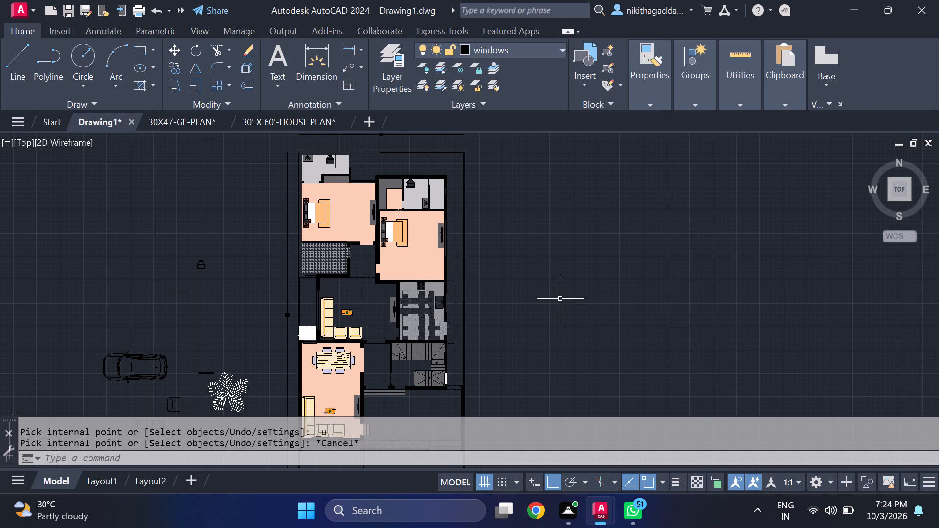
{"action": "key", "text": "ctrl+z"}
{"action": "key", "text": "ctrl+z"}
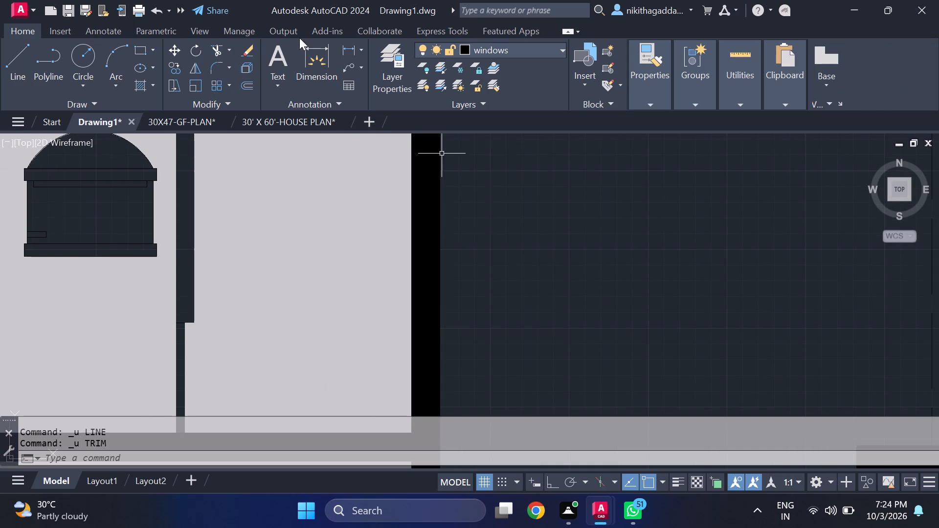
Inspect the floor plan around the northern bathrooms and bedrooms after the undo.
{"action": "scroll", "coordinate": [356, 231], "scroll_direction": "down", "scroll_amount": 6}
{"action": "middle_click_drag", "start_coordinate": [335, 279], "coordinate": [326, 264]}
{"action": "middle_click", "coordinate": [326, 264]}
{"action": "middle_click_drag", "start_coordinate": [379, 202], "coordinate": [350, 248]}
{"action": "scroll", "coordinate": [359, 242], "scroll_direction": "up", "scroll_amount": 2}
{"action": "middle_click_drag", "start_coordinate": [369, 322], "coordinate": [320, 229]}
{"action": "scroll", "coordinate": [322, 230], "scroll_direction": "down", "scroll_amount": 2}
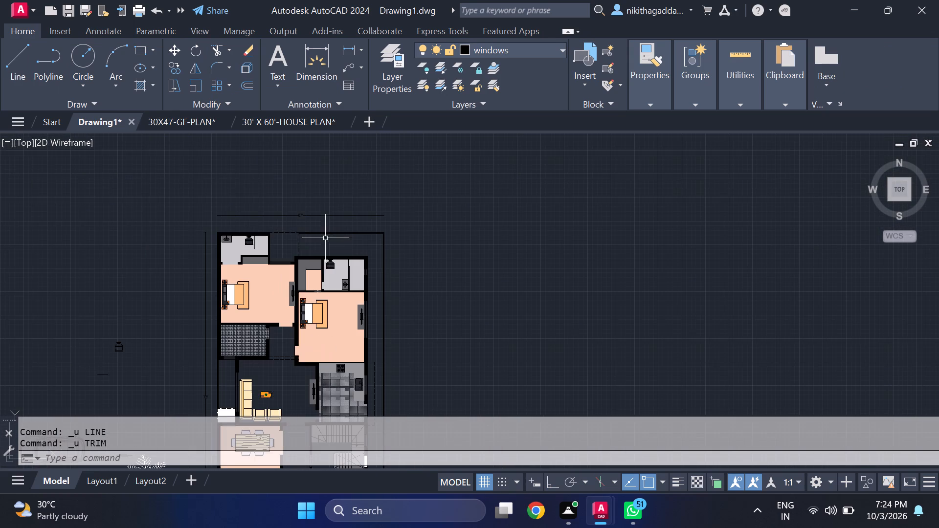
{"action": "middle_click_drag", "start_coordinate": [346, 343], "coordinate": [396, 266]}
{"action": "middle_click", "coordinate": [396, 266]}
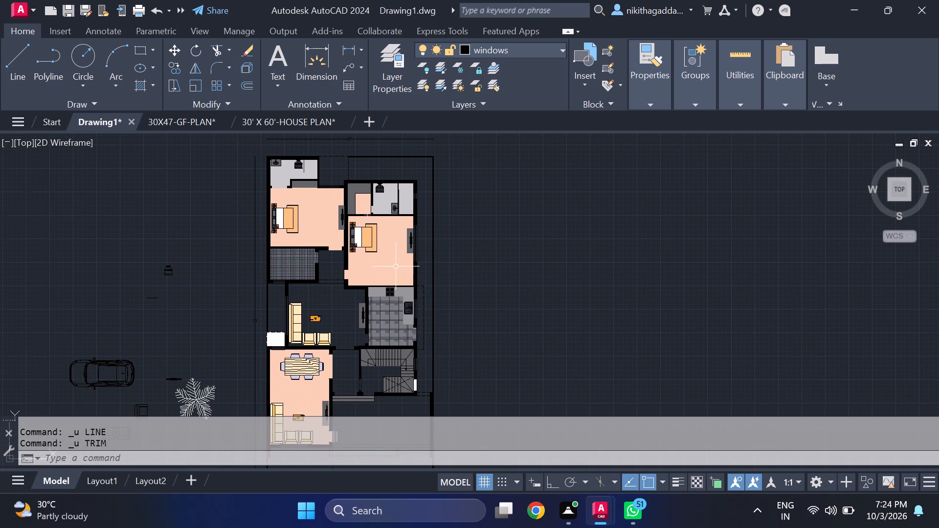
{"action": "middle_click_drag", "start_coordinate": [369, 298], "coordinate": [416, 242]}
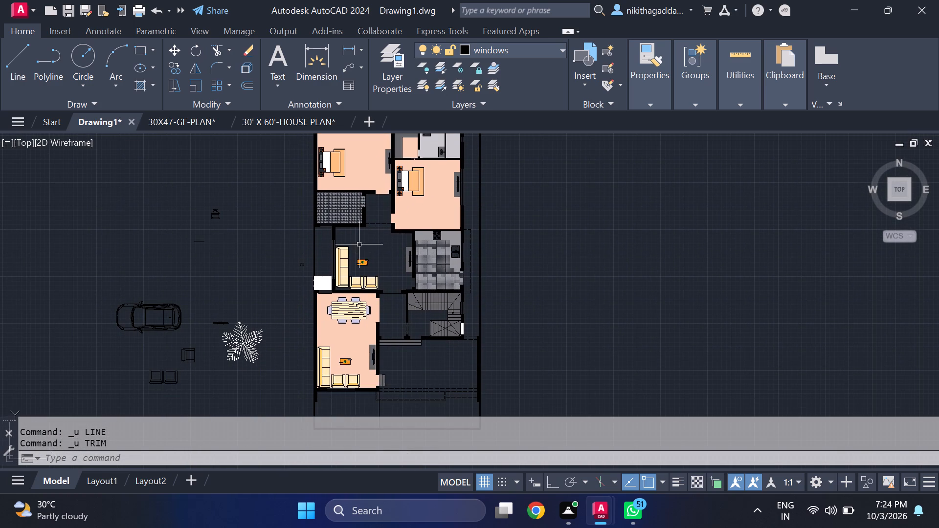
Hatch the narrow space west of the living room with a SOLID fill in colour 99,100,102, also trying the ANGLE pattern.
{"action": "scroll", "coordinate": [337, 279], "scroll_direction": "up", "scroll_amount": 1}
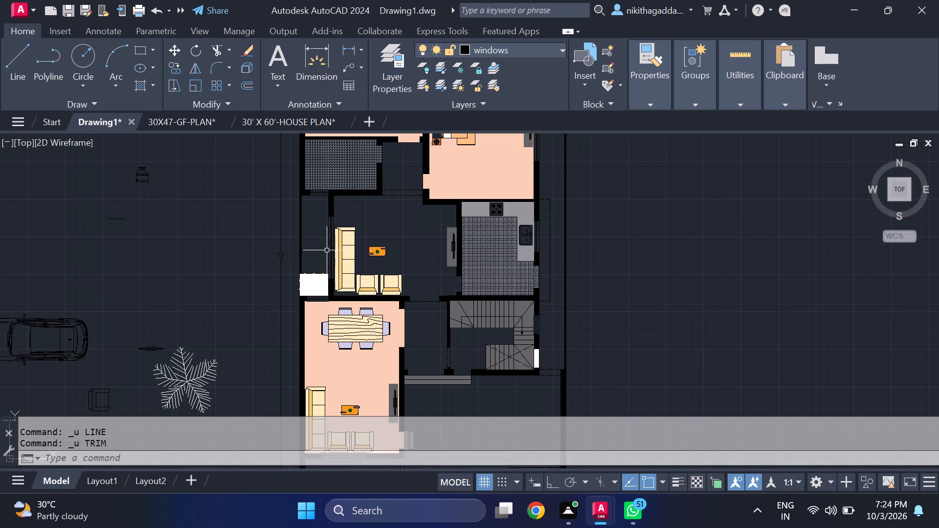
{"action": "scroll", "coordinate": [329, 232], "scroll_direction": "up", "scroll_amount": 2}
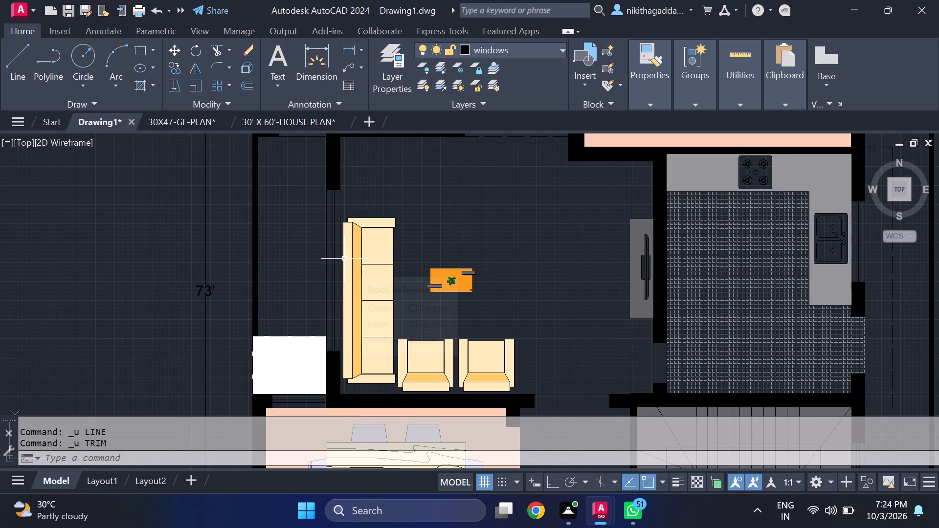
{"action": "type", "text": "hatcj"}
{"action": "key", "text": "Return"}
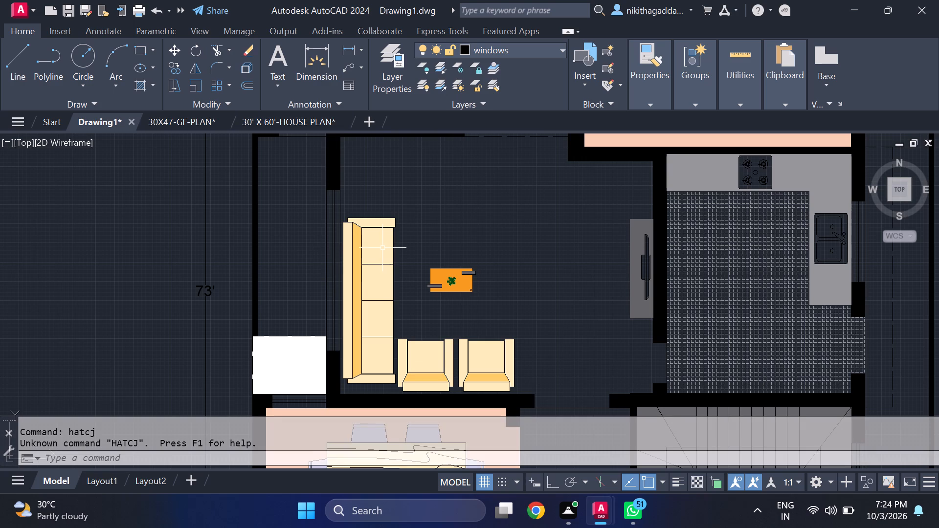
{"action": "type", "text": "hatch"}
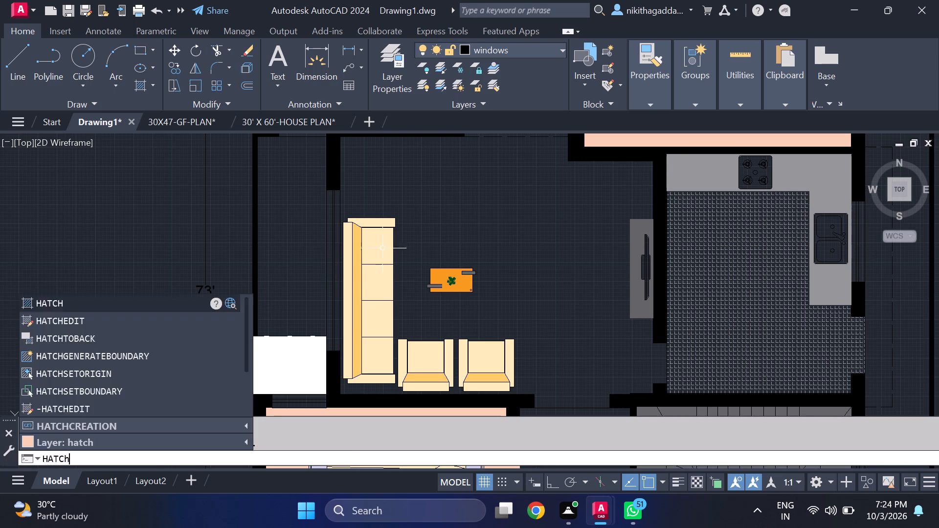
{"action": "key", "text": "Return"}
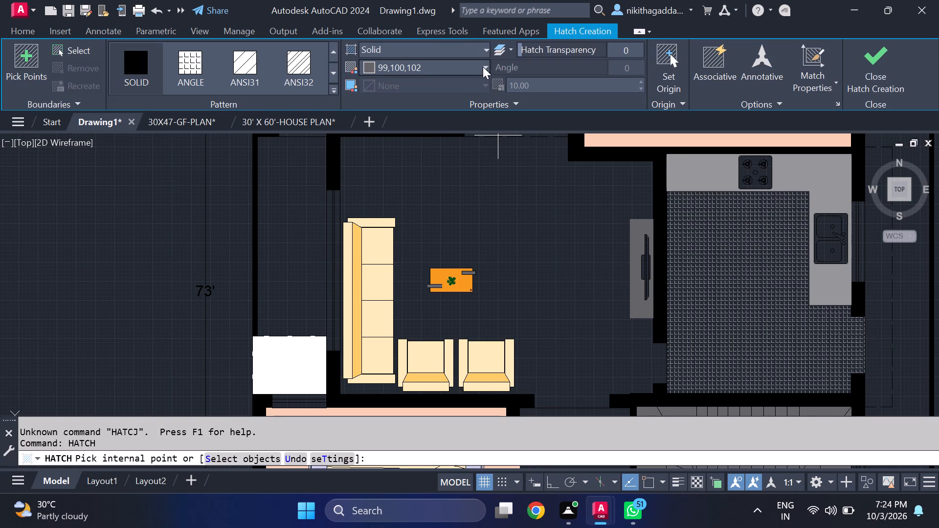
{"action": "left_click", "coordinate": [308, 227]}
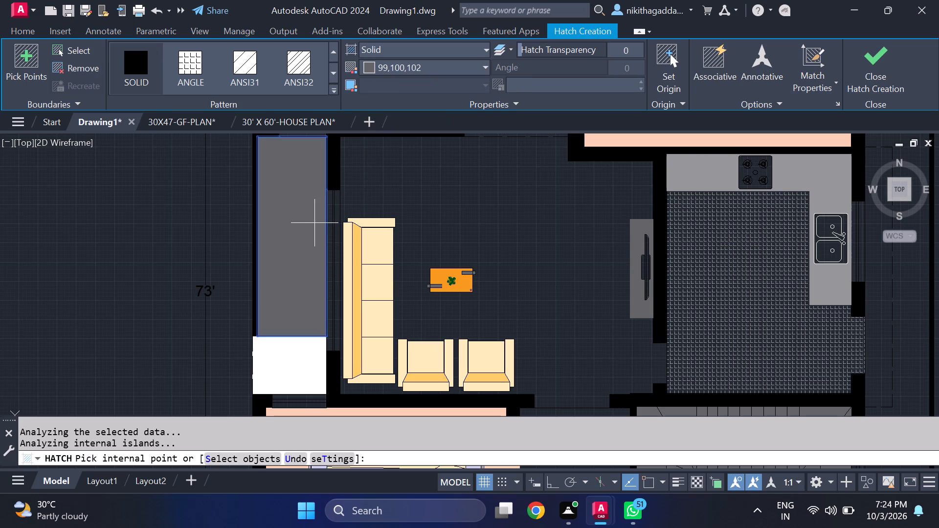
{"action": "scroll", "coordinate": [470, 236], "scroll_direction": "down", "scroll_amount": 3}
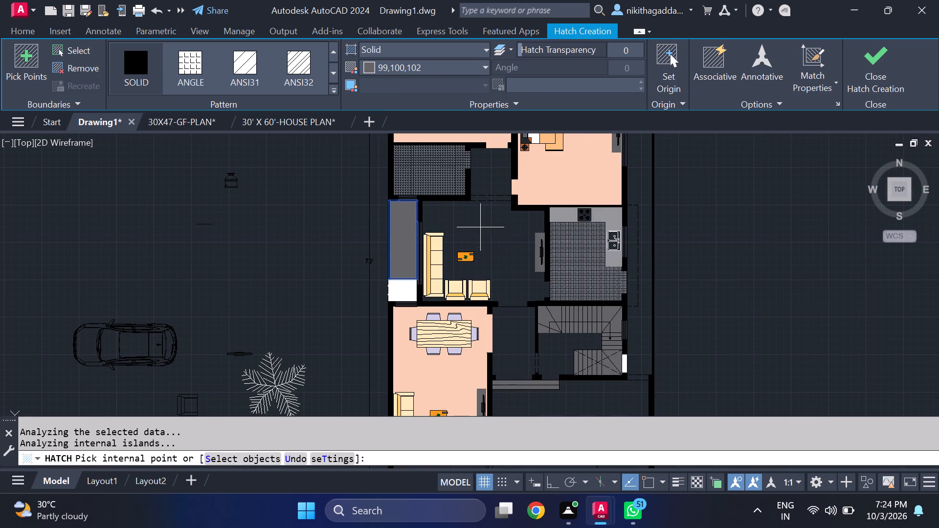
{"action": "left_click", "coordinate": [184, 63]}
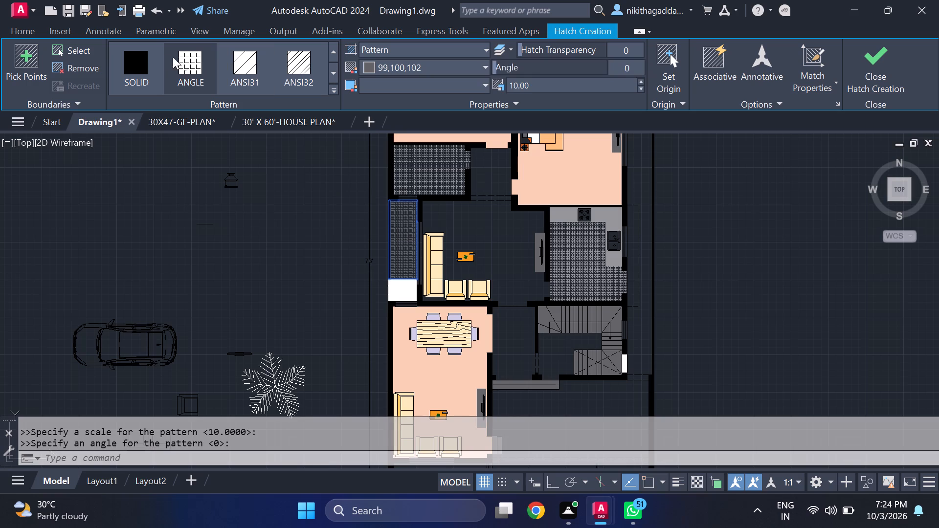
{"action": "left_click", "coordinate": [126, 53]}
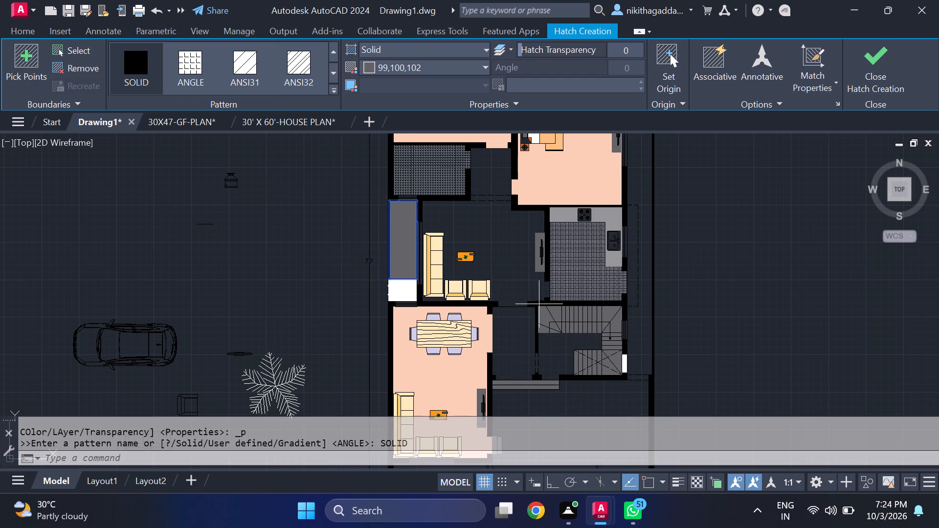
{"action": "middle_click_drag", "start_coordinate": [514, 308], "coordinate": [367, 209]}
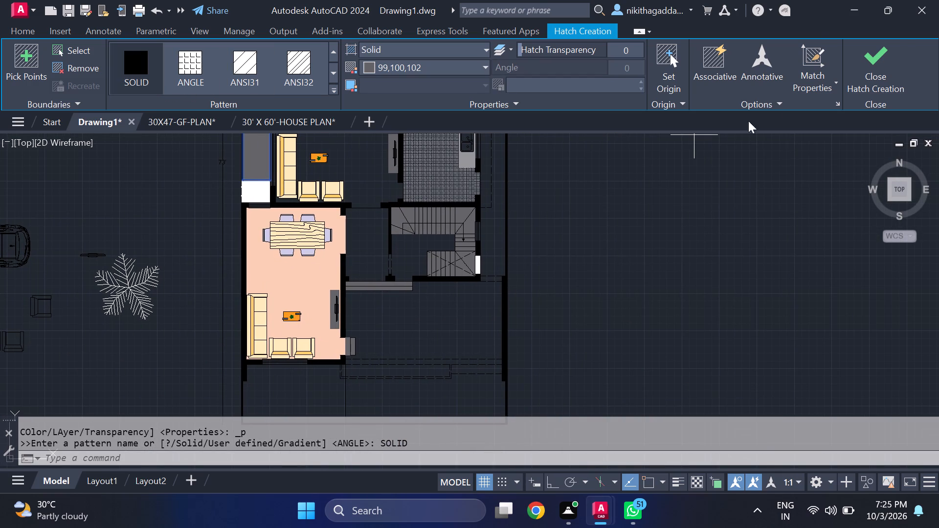
{"action": "left_click_drag", "start_coordinate": [901, 42], "coordinate": [897, 44]}
Hatch the open area east of the northwestern bathroom with a SOLID fill in colour 147,149,152.
{"action": "scroll", "coordinate": [442, 179], "scroll_direction": "down", "scroll_amount": 2}
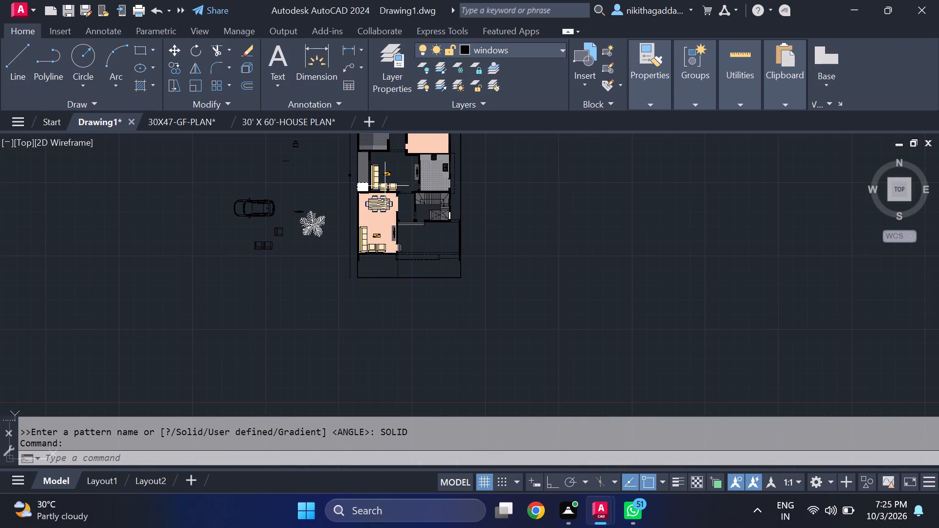
{"action": "middle_click_drag", "start_coordinate": [384, 186], "coordinate": [396, 233]}
{"action": "scroll", "coordinate": [384, 226], "scroll_direction": "up", "scroll_amount": 3}
{"action": "middle_click_drag", "start_coordinate": [446, 218], "coordinate": [403, 282]}
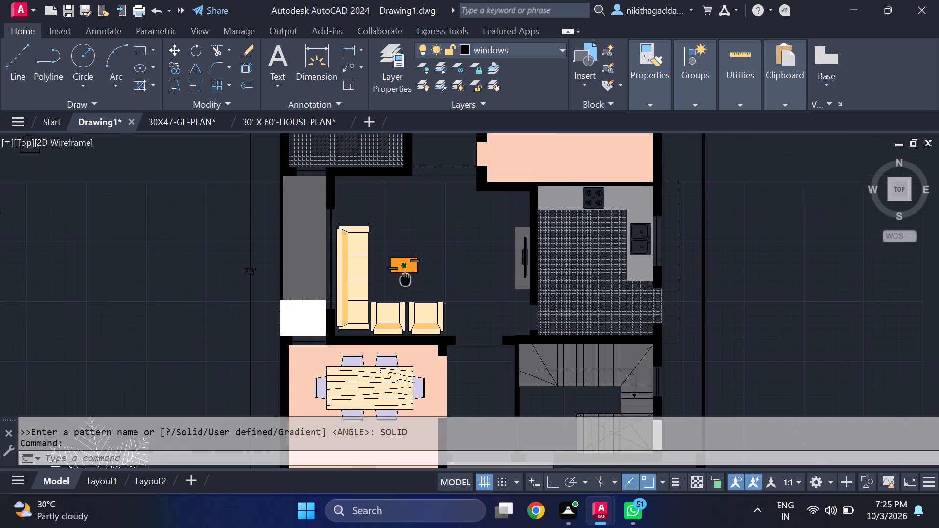
{"action": "middle_click_drag", "start_coordinate": [403, 282], "coordinate": [307, 355]}
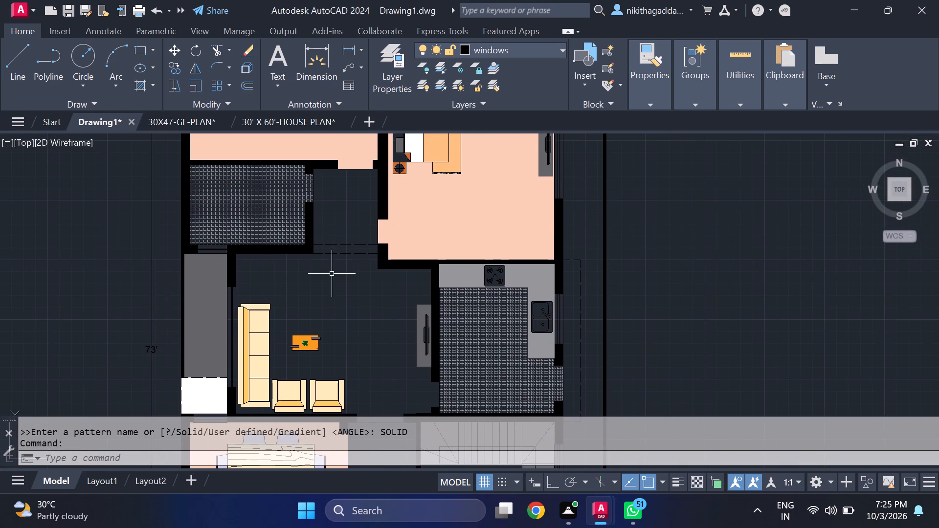
{"action": "scroll", "coordinate": [405, 230], "scroll_direction": "down", "scroll_amount": 2}
{"action": "middle_click_drag", "start_coordinate": [401, 232], "coordinate": [395, 289]}
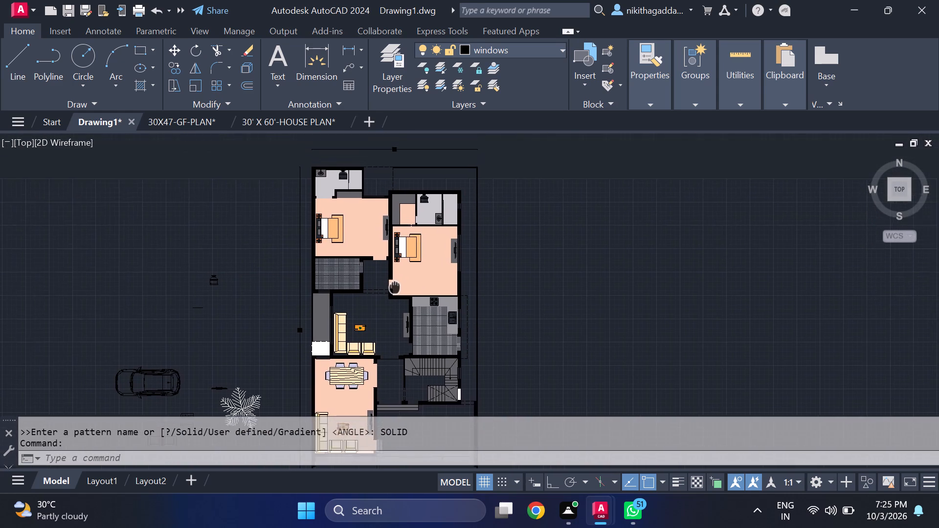
{"action": "middle_click_drag", "start_coordinate": [395, 289], "coordinate": [392, 325]}
{"action": "scroll", "coordinate": [380, 190], "scroll_direction": "up", "scroll_amount": 2}
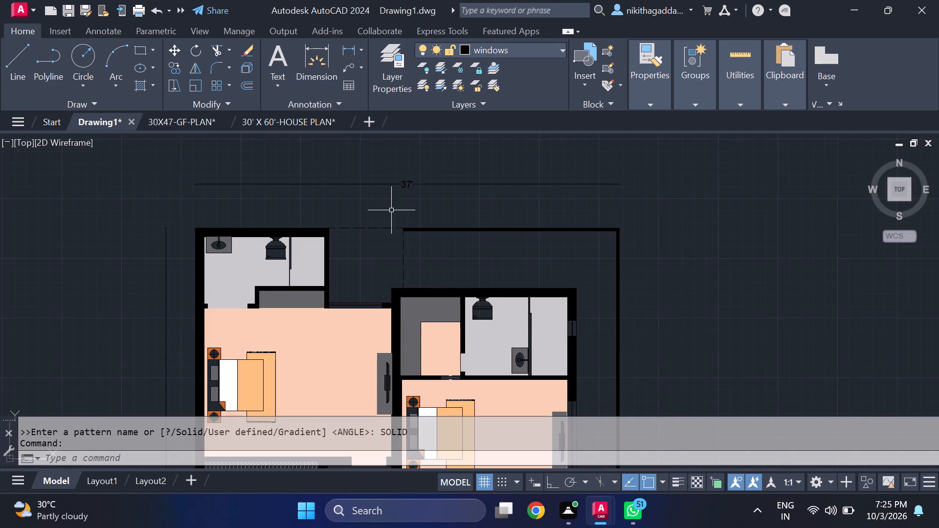
{"action": "type", "text": "hatch"}
{"action": "key", "text": "Return"}
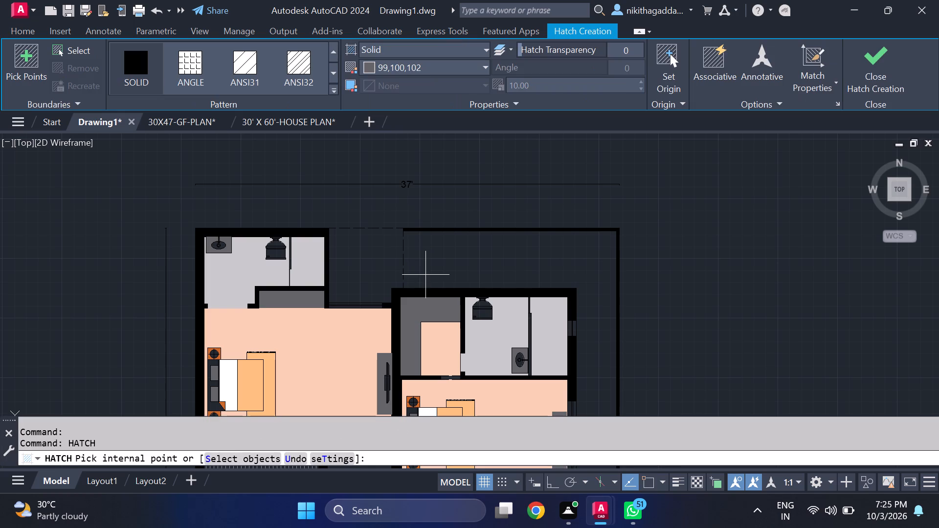
{"action": "left_click", "coordinate": [448, 68]}
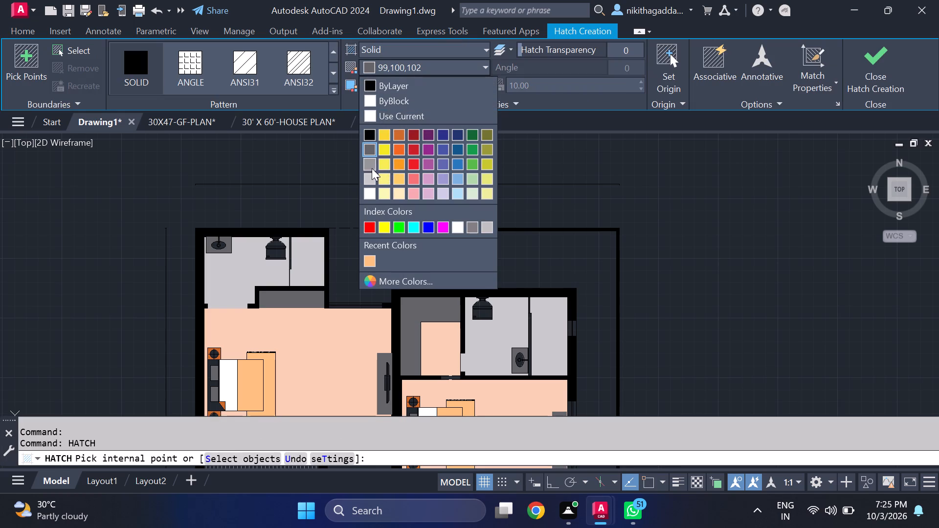
{"action": "left_click", "coordinate": [371, 168]}
{"action": "left_click", "coordinate": [363, 269]}
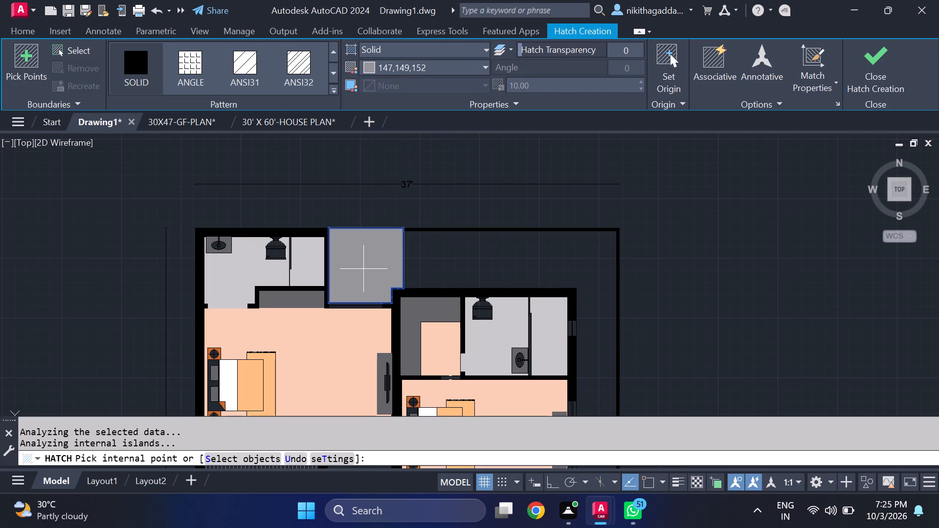
Change the open area's hatch colour to 199,200,202 and finish the hatch.
{"action": "left_click", "coordinate": [410, 68]}
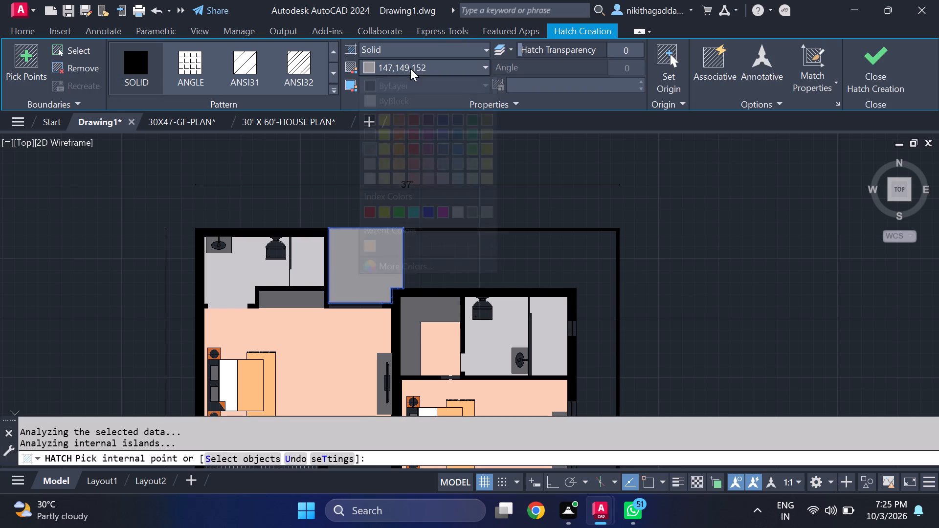
{"action": "left_click", "coordinate": [371, 164]}
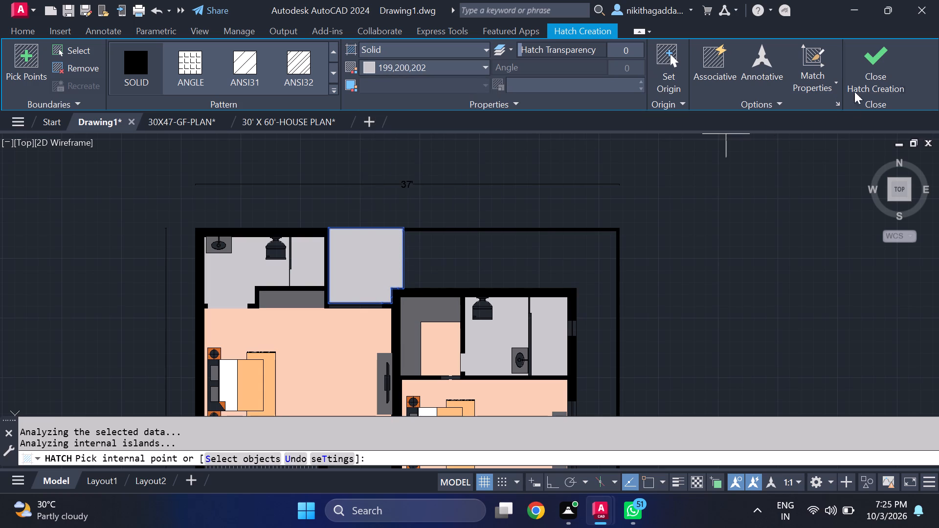
{"action": "left_click", "coordinate": [865, 82]}
Hatch the living room floor and the small passage north of it with a SOLID fill in colour 254,234,185.
{"action": "scroll", "coordinate": [618, 246], "scroll_direction": "down", "scroll_amount": 2}
{"action": "middle_click_drag", "start_coordinate": [587, 293], "coordinate": [538, 239]}
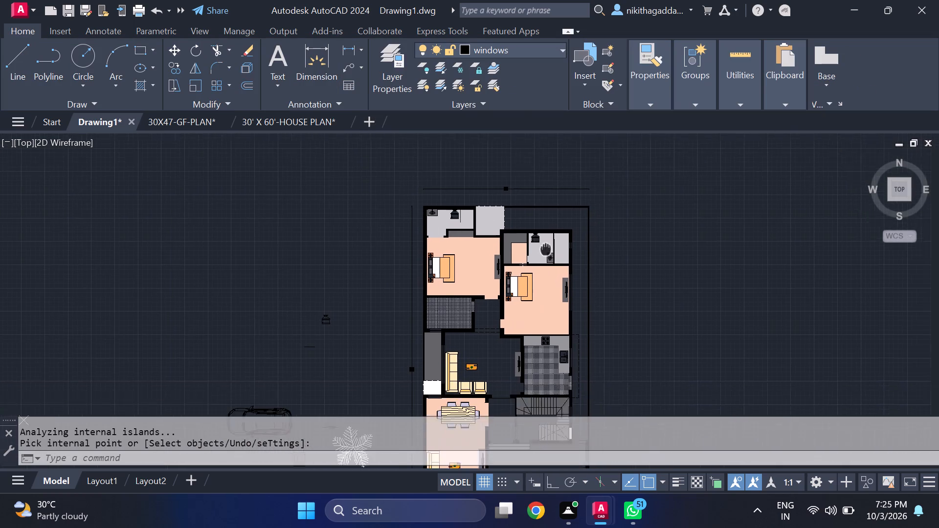
{"action": "middle_click_drag", "start_coordinate": [538, 239], "coordinate": [521, 214]}
{"action": "middle_click", "coordinate": [521, 214]}
{"action": "middle_click_drag", "start_coordinate": [453, 307], "coordinate": [442, 275]}
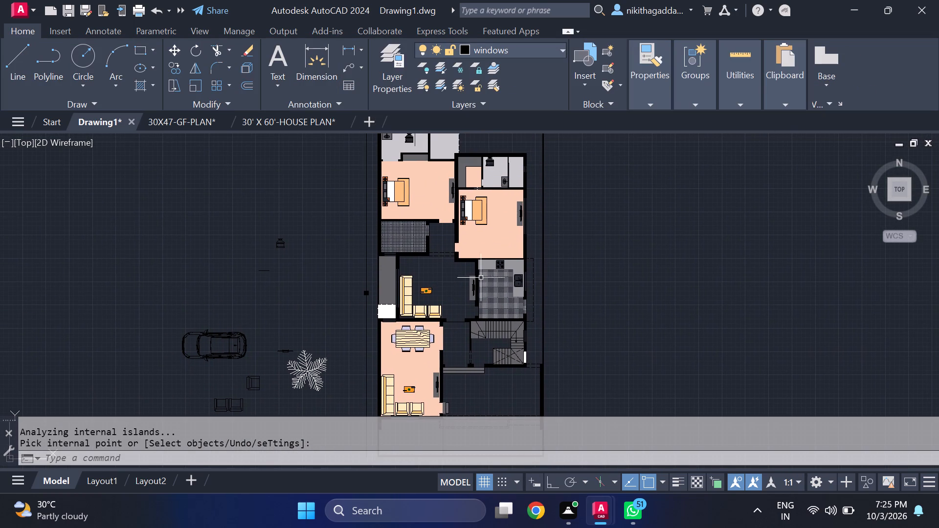
{"action": "key", "text": "j"}
{"action": "key", "text": "BackSpace"}
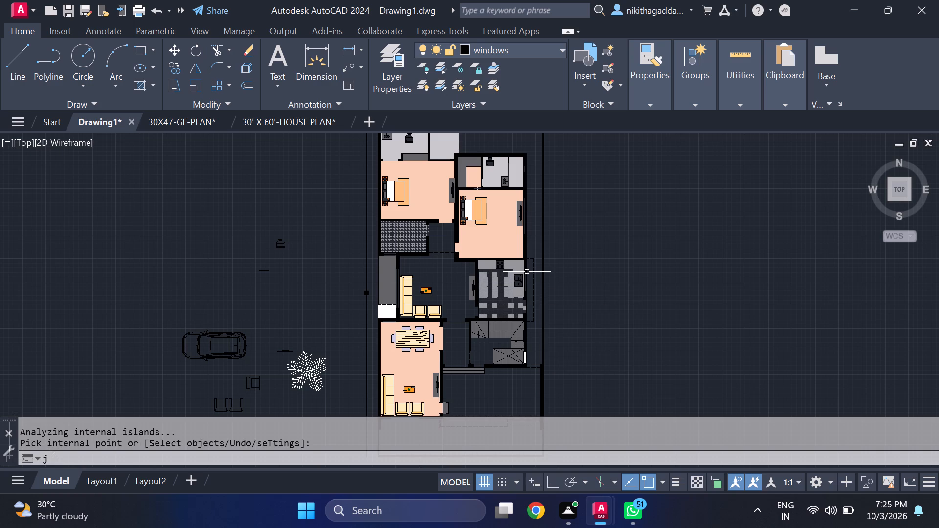
{"action": "type", "text": "hatch"}
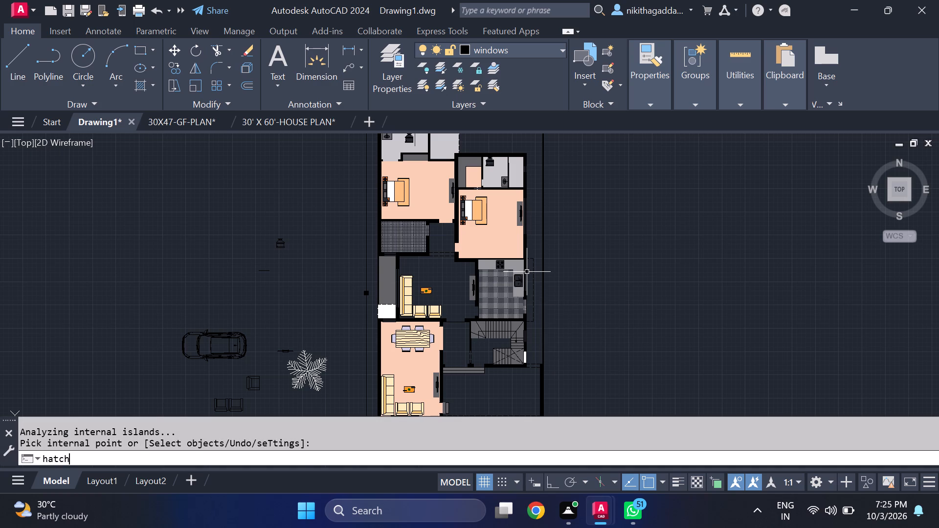
{"action": "key", "text": "Return"}
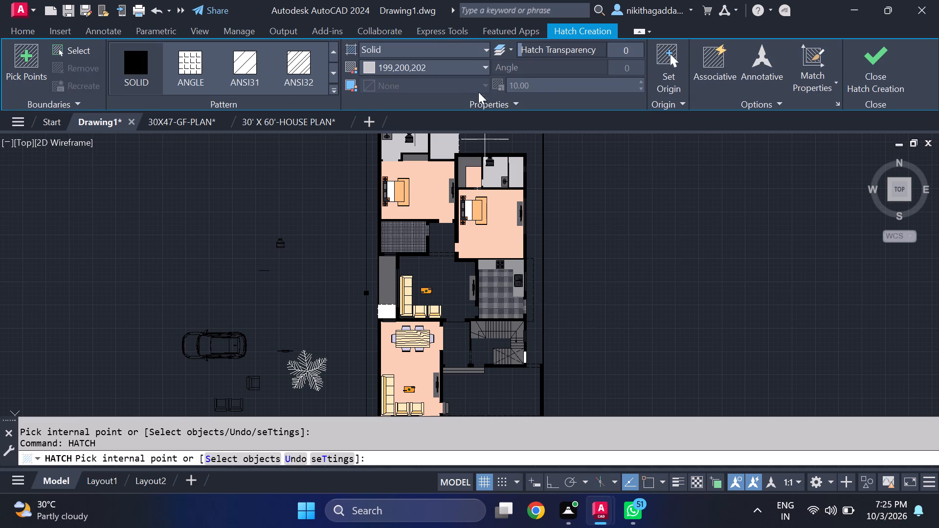
{"action": "left_click", "coordinate": [484, 63]}
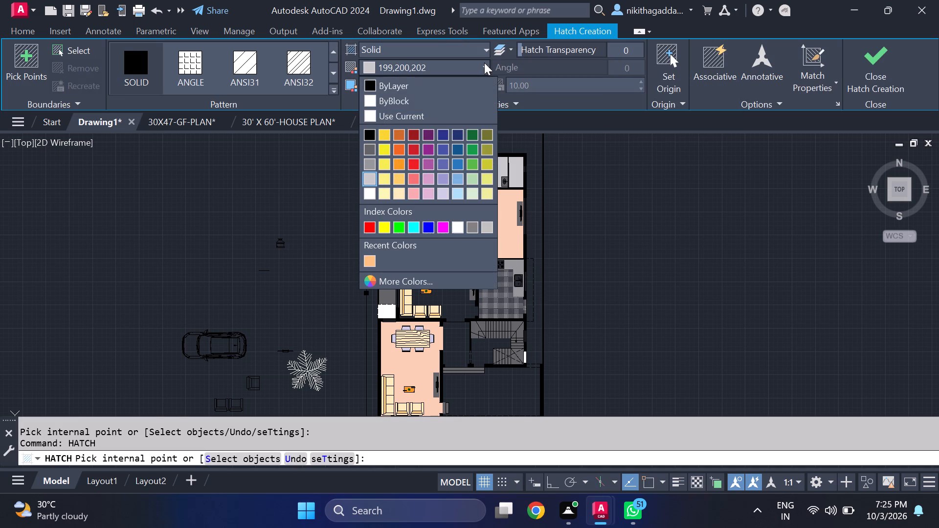
{"action": "left_click", "coordinate": [397, 194]}
{"action": "left_click", "coordinate": [447, 266]}
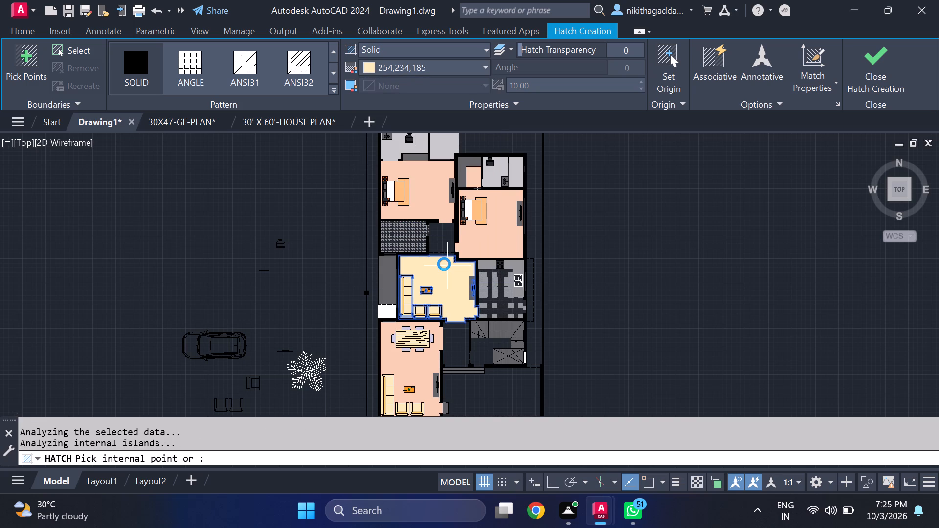
{"action": "left_click", "coordinate": [445, 229]}
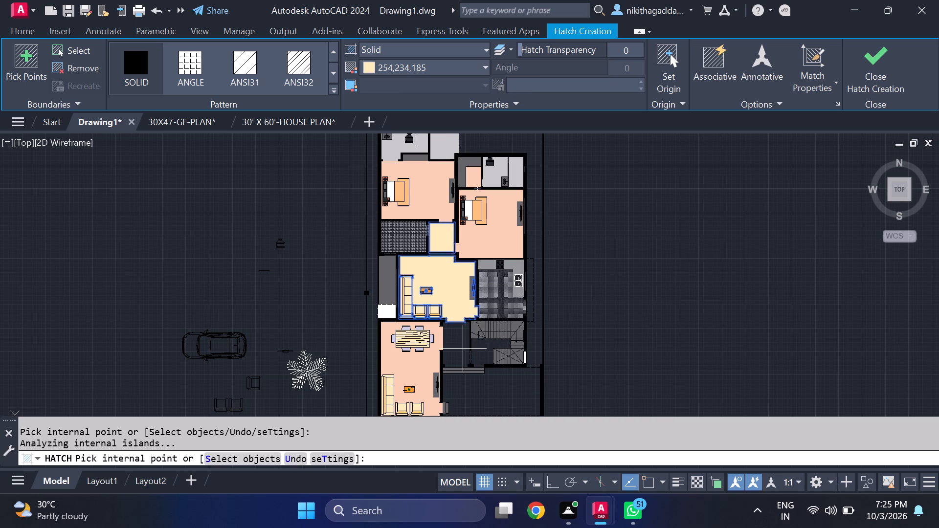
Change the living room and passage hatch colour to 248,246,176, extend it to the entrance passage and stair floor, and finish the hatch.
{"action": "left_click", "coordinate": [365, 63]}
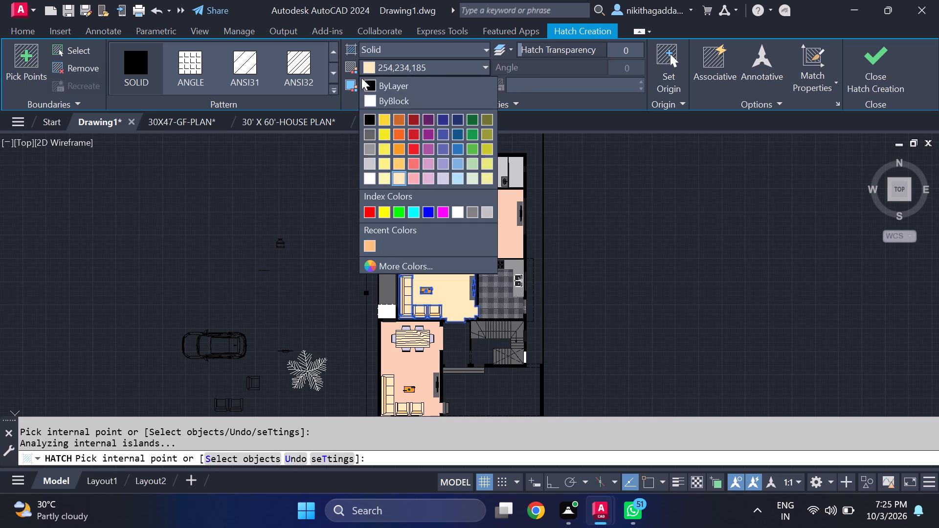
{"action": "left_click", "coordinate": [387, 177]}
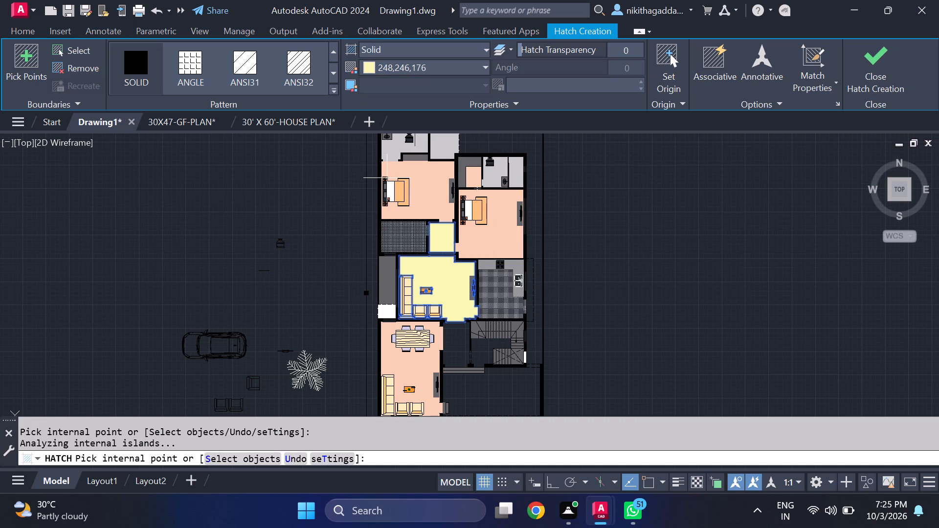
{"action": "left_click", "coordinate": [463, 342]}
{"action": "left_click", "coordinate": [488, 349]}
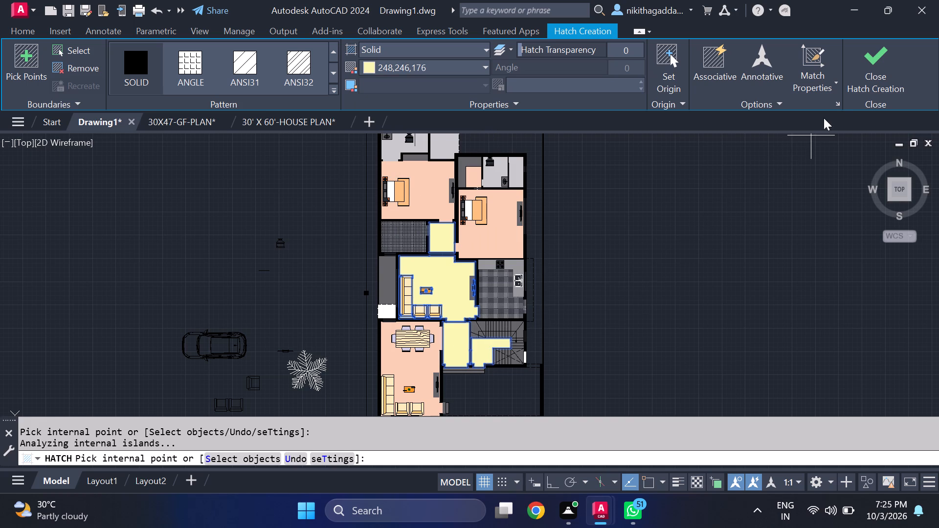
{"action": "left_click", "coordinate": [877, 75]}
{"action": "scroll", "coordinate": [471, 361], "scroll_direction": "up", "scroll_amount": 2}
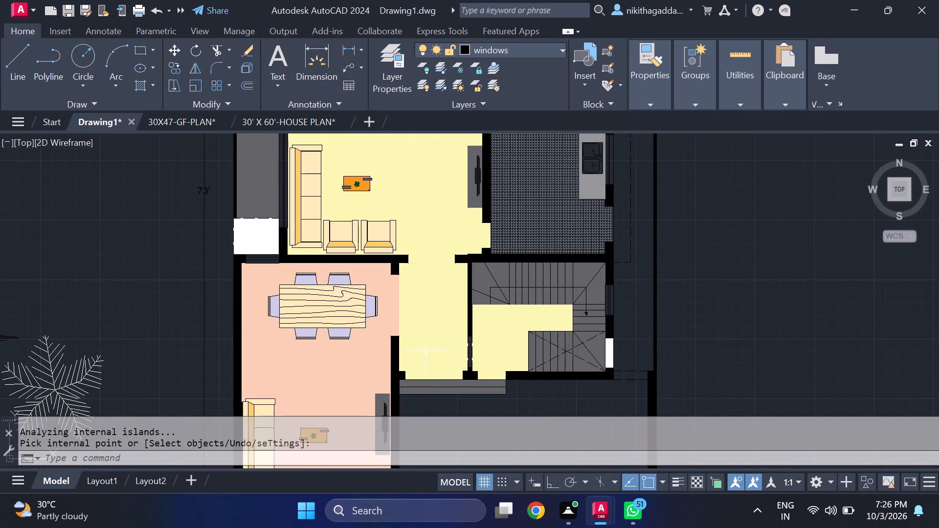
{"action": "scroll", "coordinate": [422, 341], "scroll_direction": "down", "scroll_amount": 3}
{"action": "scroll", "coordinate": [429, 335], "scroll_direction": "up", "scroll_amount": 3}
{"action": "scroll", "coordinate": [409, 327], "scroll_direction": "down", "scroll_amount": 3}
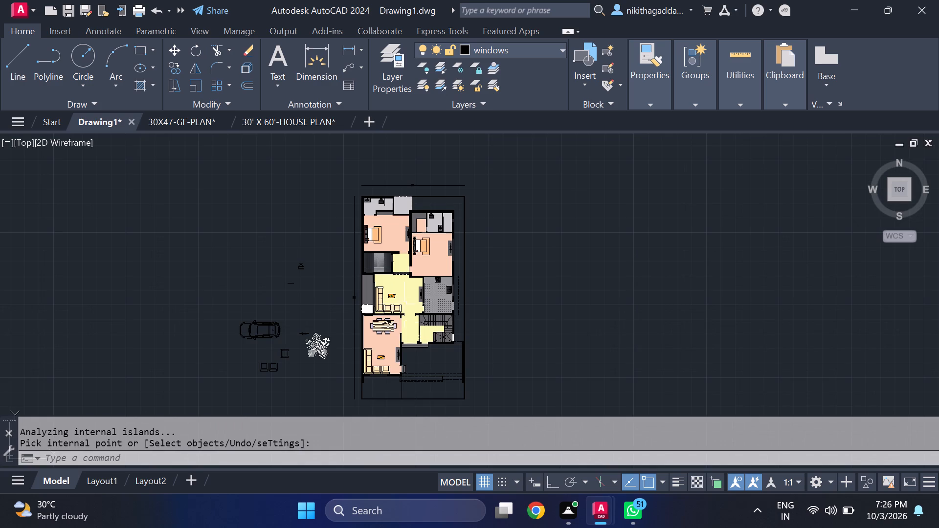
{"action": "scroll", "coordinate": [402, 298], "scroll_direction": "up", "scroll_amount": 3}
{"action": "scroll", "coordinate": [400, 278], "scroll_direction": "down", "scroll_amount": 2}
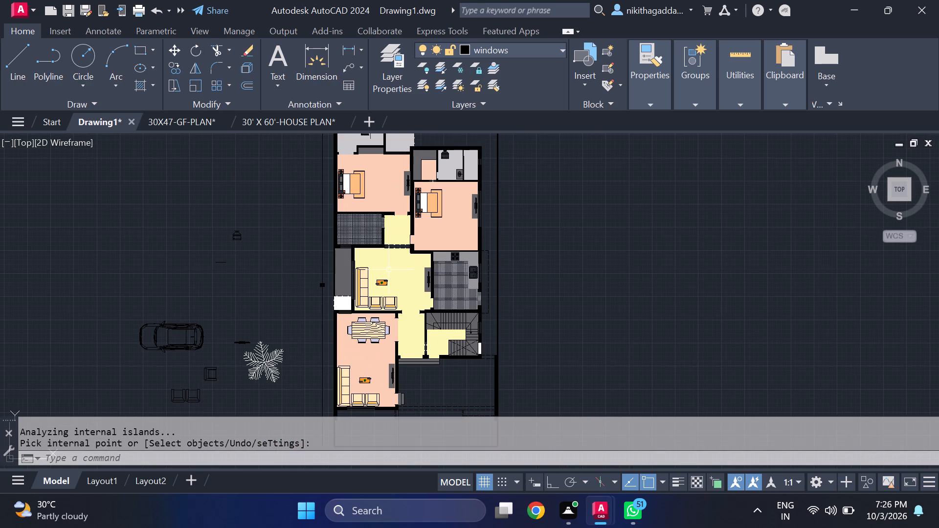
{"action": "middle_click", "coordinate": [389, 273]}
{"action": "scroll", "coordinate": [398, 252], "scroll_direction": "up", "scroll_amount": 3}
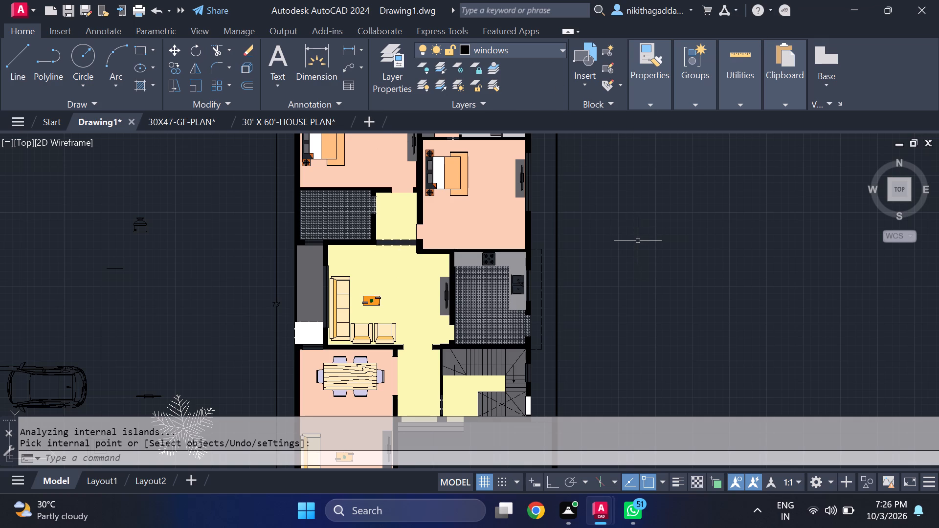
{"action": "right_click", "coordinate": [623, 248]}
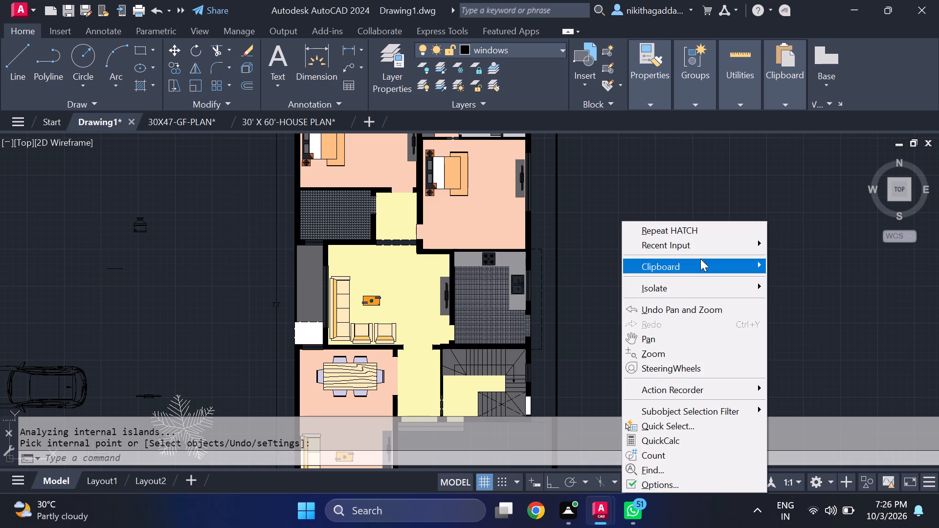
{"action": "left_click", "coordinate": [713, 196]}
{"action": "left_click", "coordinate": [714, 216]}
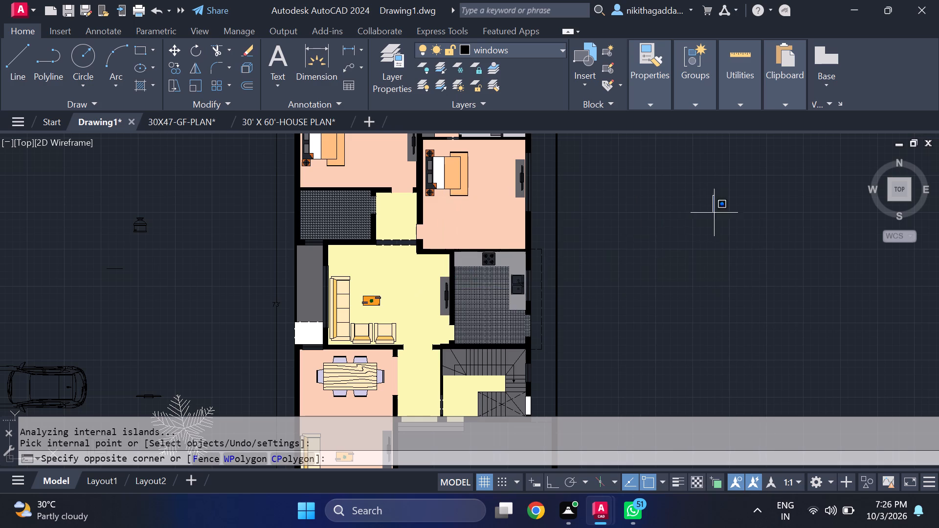
Delete the pale yellow hatch covering the living room, the passages and the stair floor.
{"action": "scroll", "coordinate": [388, 225], "scroll_direction": "up", "scroll_amount": 3}
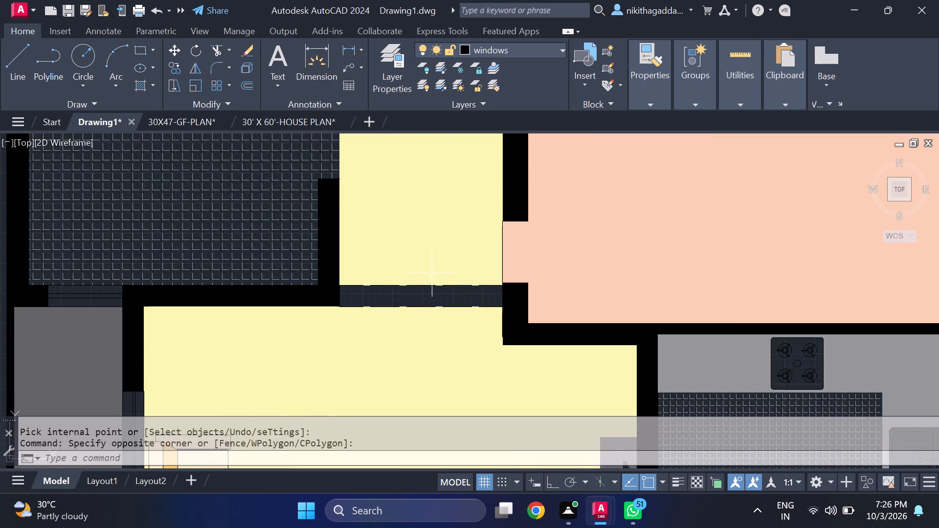
{"action": "scroll", "coordinate": [425, 287], "scroll_direction": "down", "scroll_amount": 4}
{"action": "scroll", "coordinate": [423, 309], "scroll_direction": "up", "scroll_amount": 4}
{"action": "left_click", "coordinate": [426, 313]}
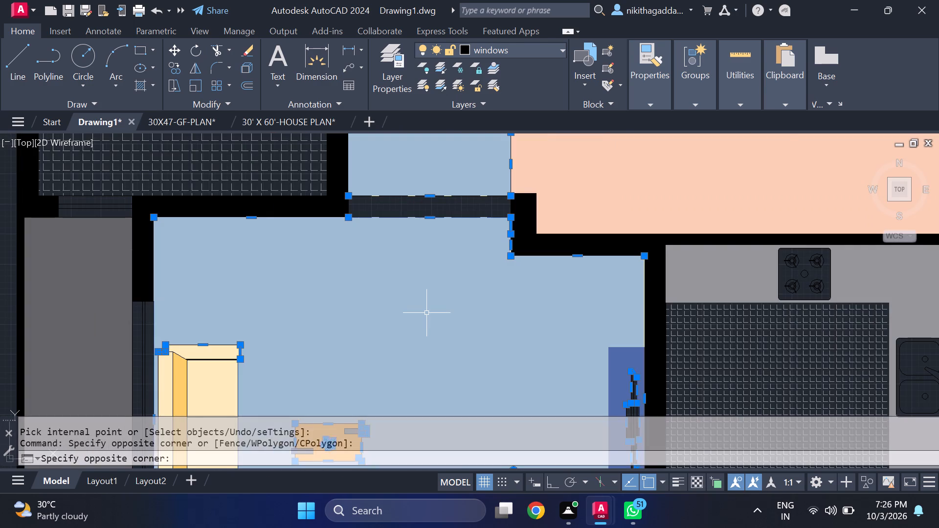
{"action": "key", "text": "Delete"}
Hatch the open area south of the staircase with a SOLID fill in colour 199,200,202.
{"action": "scroll", "coordinate": [444, 324], "scroll_direction": "down", "scroll_amount": 4}
{"action": "scroll", "coordinate": [451, 332], "scroll_direction": "up", "scroll_amount": 2}
{"action": "scroll", "coordinate": [451, 332], "scroll_direction": "down", "scroll_amount": 2}
{"action": "middle_click_drag", "start_coordinate": [479, 372], "coordinate": [468, 293]}
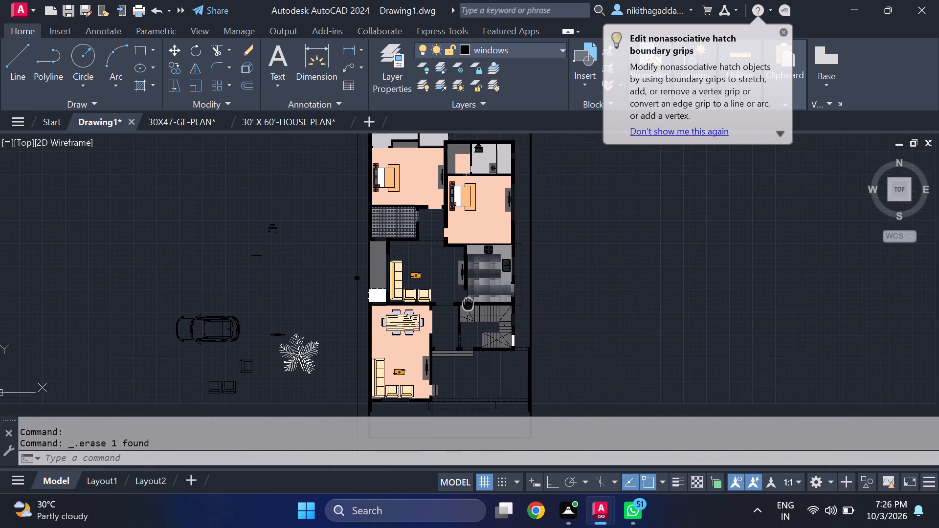
{"action": "middle_click_drag", "start_coordinate": [468, 293], "coordinate": [468, 281]}
{"action": "middle_click_drag", "start_coordinate": [450, 234], "coordinate": [445, 221]}
{"action": "middle_click", "coordinate": [445, 221]}
{"action": "scroll", "coordinate": [490, 301], "scroll_direction": "up", "scroll_amount": 2}
{"action": "scroll", "coordinate": [492, 312], "scroll_direction": "down", "scroll_amount": 2}
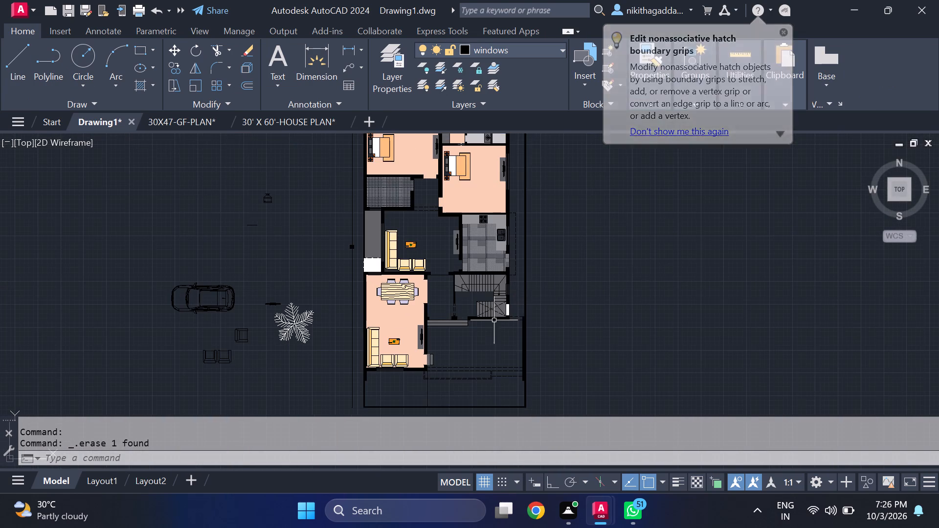
{"action": "middle_click_drag", "start_coordinate": [500, 326], "coordinate": [490, 239]}
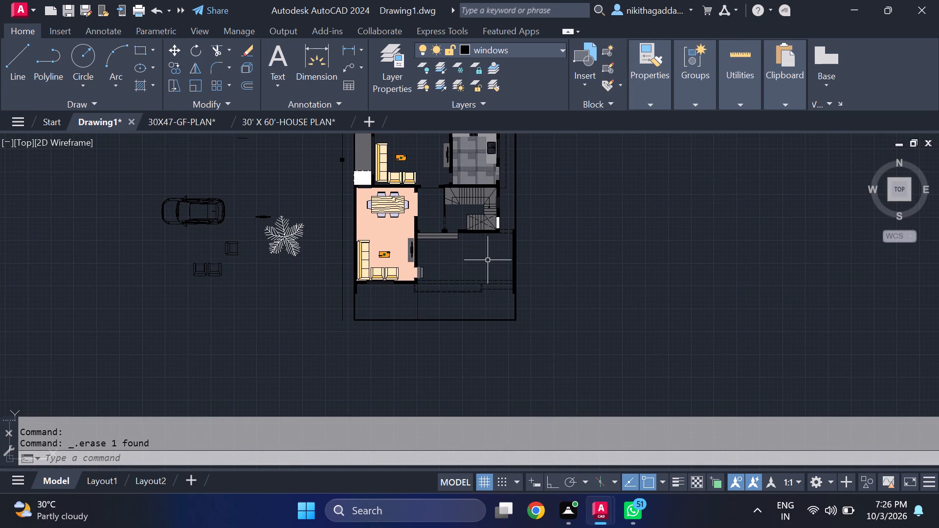
{"action": "type", "text": "hatch"}
{"action": "key", "text": "Return"}
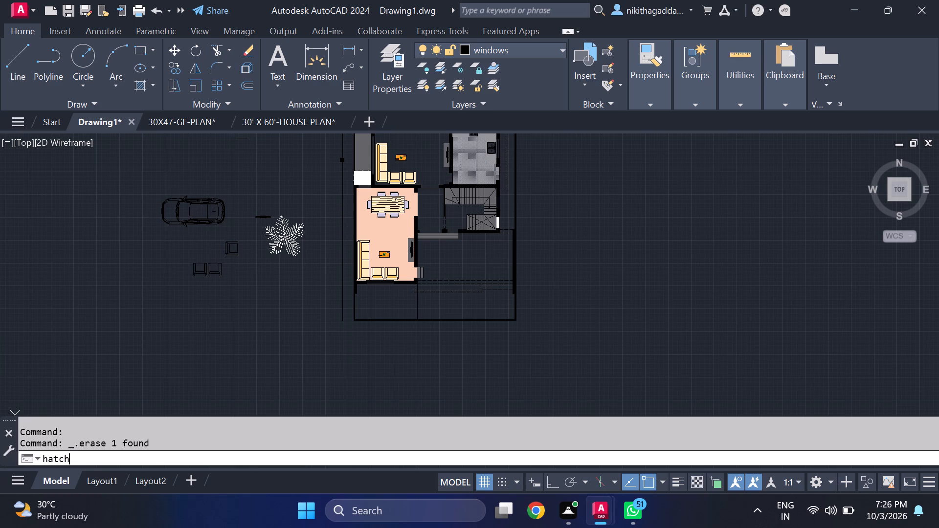
{"action": "left_click", "coordinate": [458, 63]}
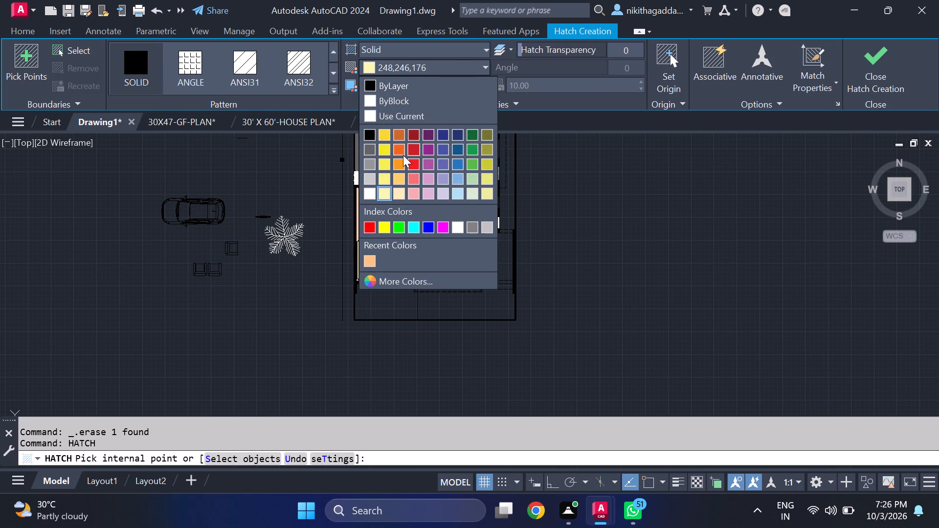
{"action": "left_click", "coordinate": [371, 178]}
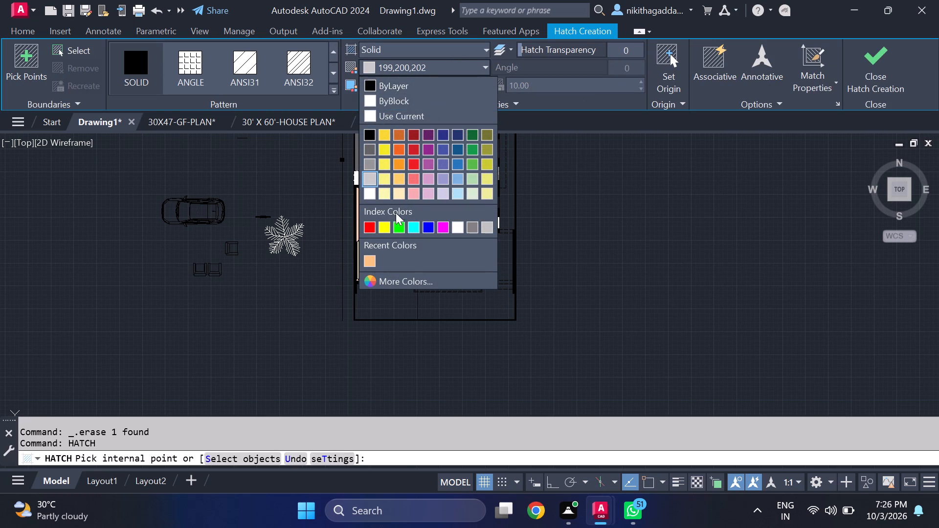
{"action": "left_click", "coordinate": [467, 264]}
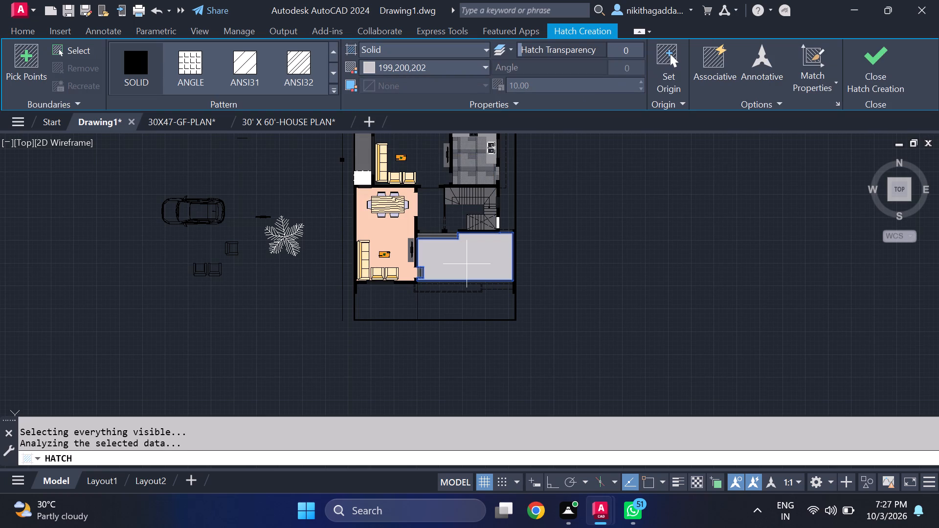
Add the dashed-line strips and the front area down to the plot's southern boundary to the same hatch, and finish it.
{"action": "left_click", "coordinate": [454, 287]}
{"action": "scroll", "coordinate": [457, 286], "scroll_direction": "up", "scroll_amount": 2}
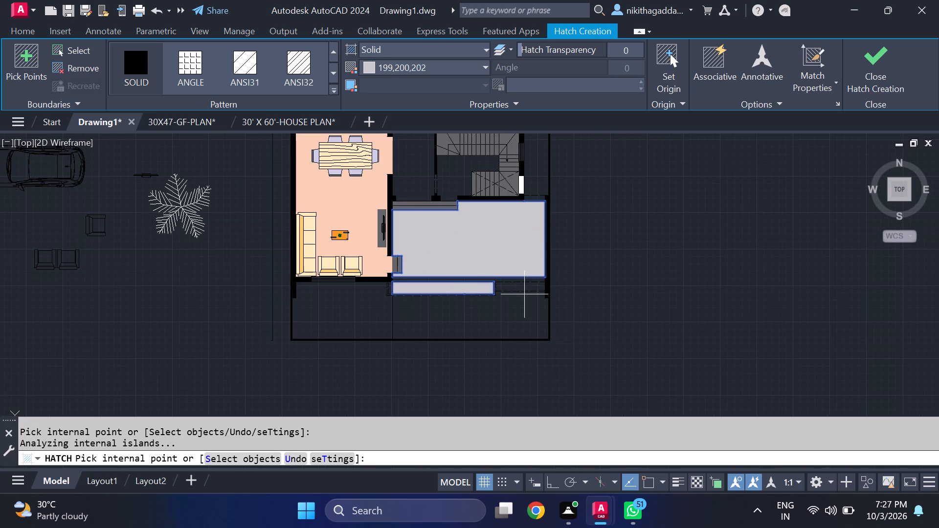
{"action": "left_click", "coordinate": [525, 287]}
{"action": "scroll", "coordinate": [503, 287], "scroll_direction": "up", "scroll_amount": 2}
{"action": "left_click", "coordinate": [429, 265]}
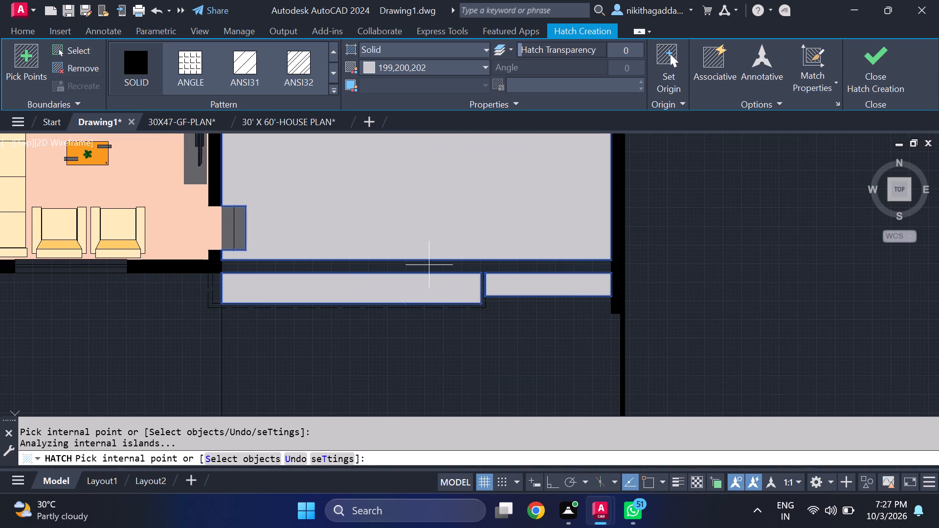
{"action": "left_click", "coordinate": [379, 359]}
{"action": "scroll", "coordinate": [413, 319], "scroll_direction": "down", "scroll_amount": 3}
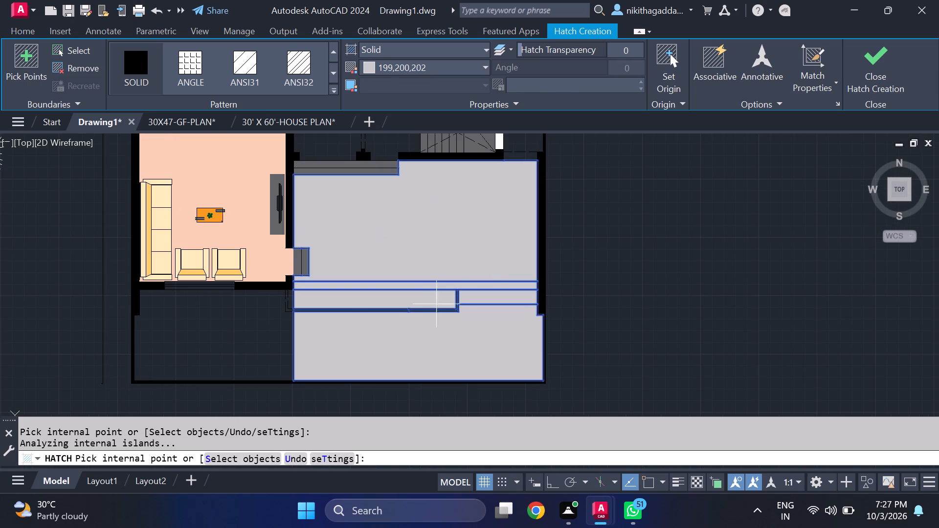
{"action": "left_click", "coordinate": [888, 58]}
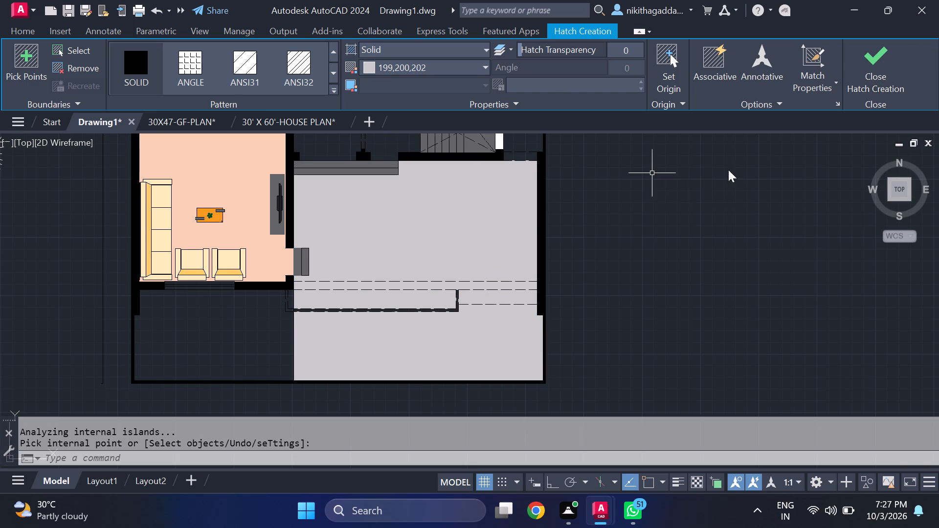
Set the lawn layer's colour to index colour 73.
{"action": "scroll", "coordinate": [413, 279], "scroll_direction": "up", "scroll_amount": 2}
{"action": "scroll", "coordinate": [410, 287], "scroll_direction": "down", "scroll_amount": 6}
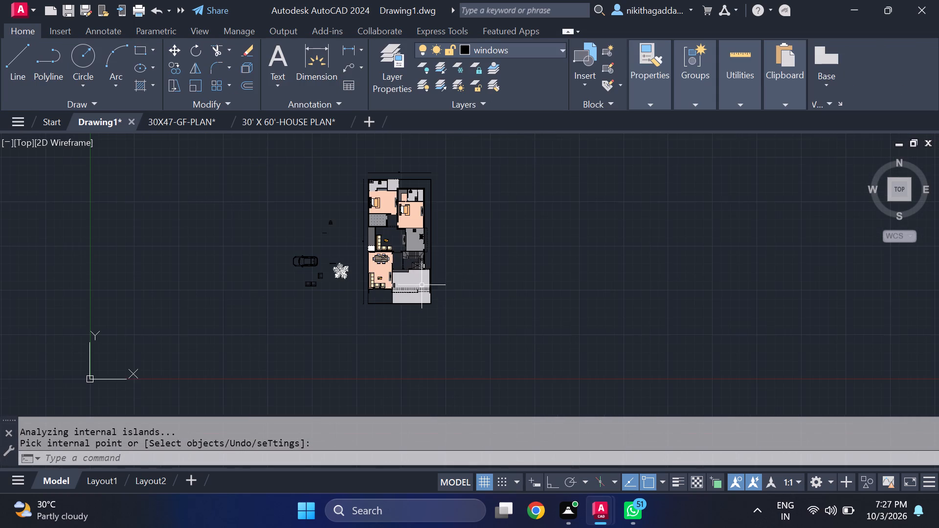
{"action": "scroll", "coordinate": [428, 273], "scroll_direction": "up", "scroll_amount": 1}
{"action": "middle_click_drag", "start_coordinate": [411, 282], "coordinate": [510, 286]}
{"action": "middle_click", "coordinate": [511, 285]}
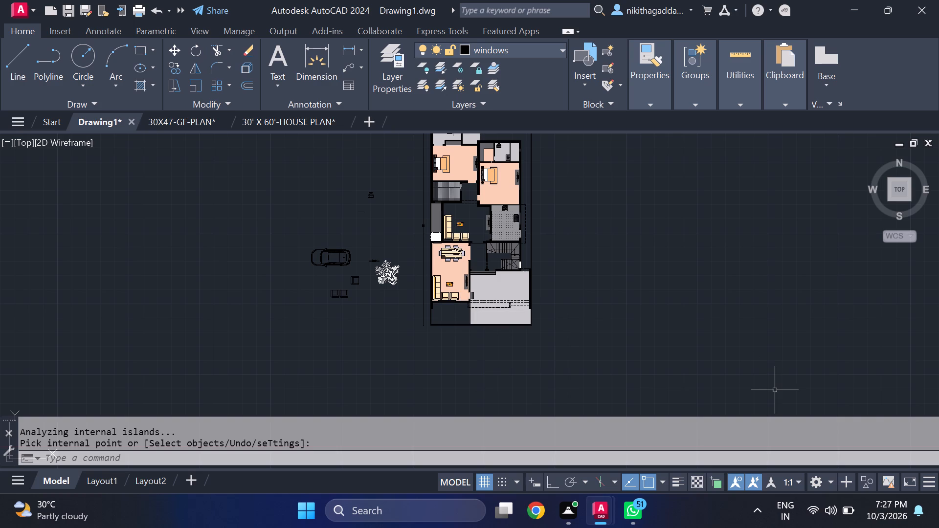
{"action": "type", "text": "ha"}
{"action": "key", "text": "Escape"}
{"action": "left_click", "coordinate": [548, 48]}
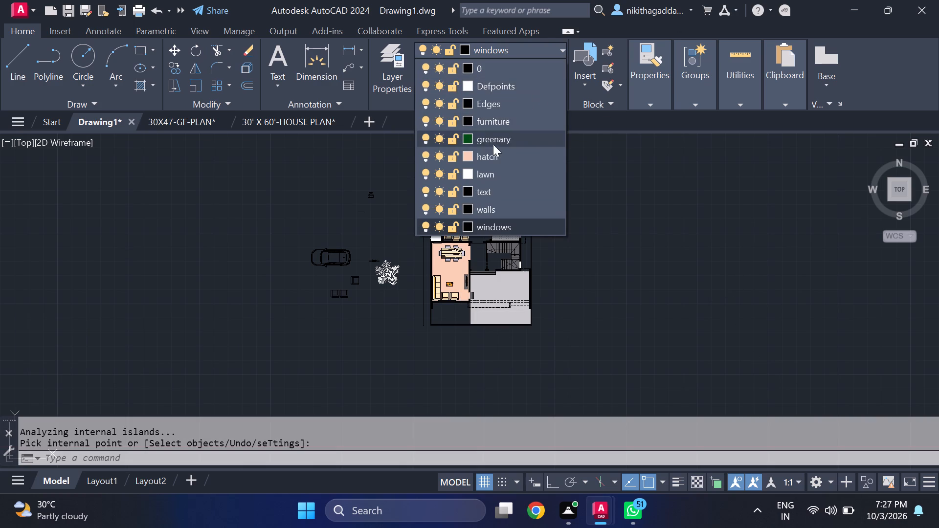
{"action": "left_click", "coordinate": [470, 171]}
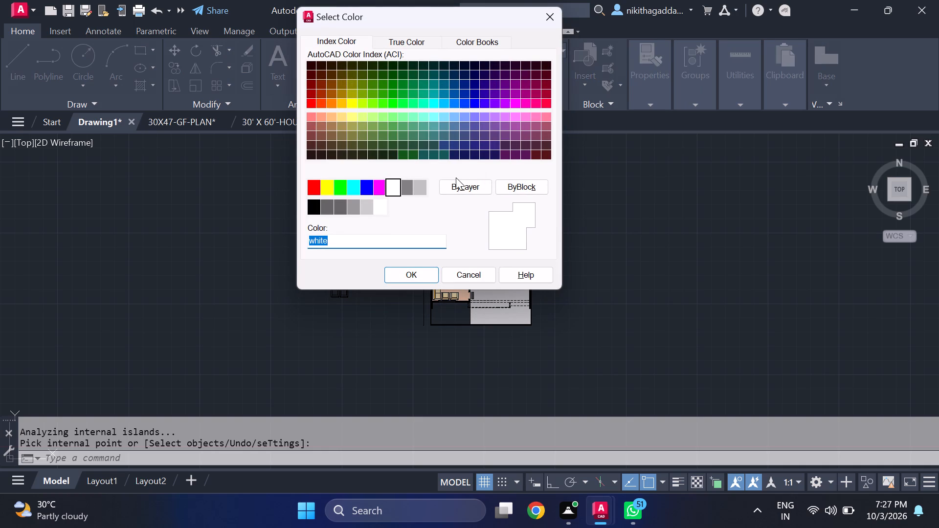
{"action": "left_click", "coordinate": [370, 126]}
{"action": "left_click", "coordinate": [420, 274]}
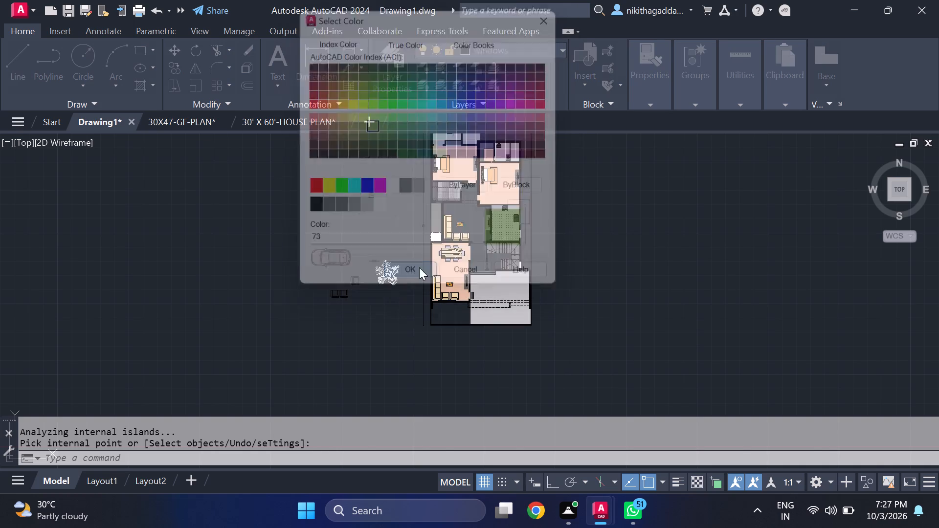
Set the hatch colour to ByLayer and close the hatch without filling any area.
{"action": "scroll", "coordinate": [474, 294], "scroll_direction": "up", "scroll_amount": 1}
{"action": "type", "text": "hatch"}
{"action": "key", "text": "Return"}
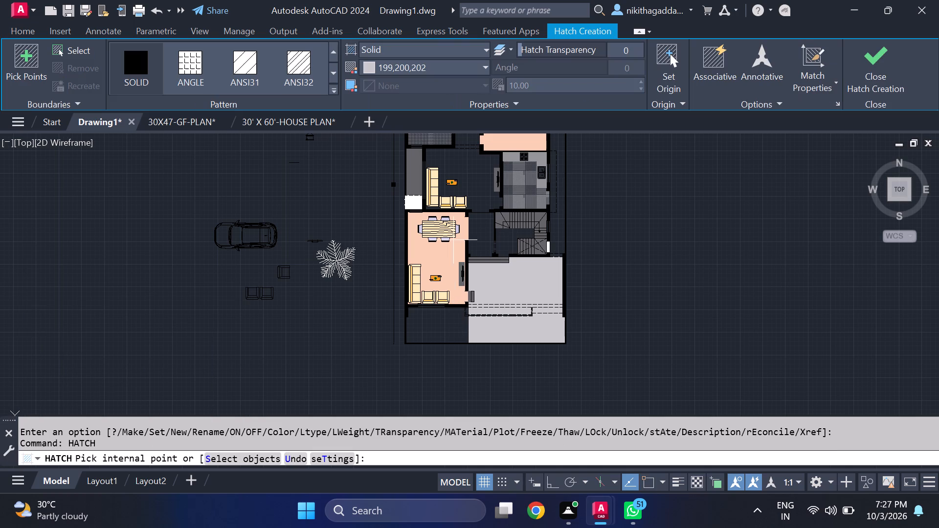
{"action": "left_click", "coordinate": [474, 68]}
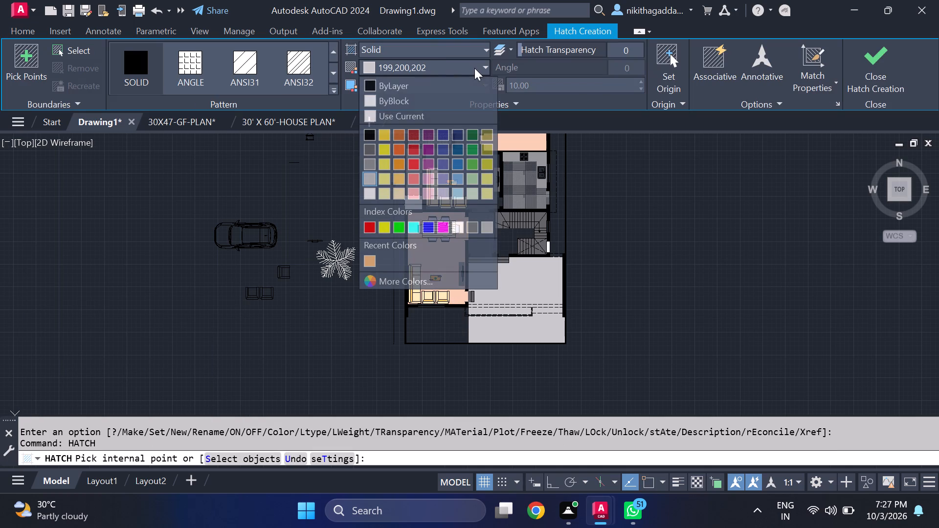
{"action": "left_click", "coordinate": [447, 87]}
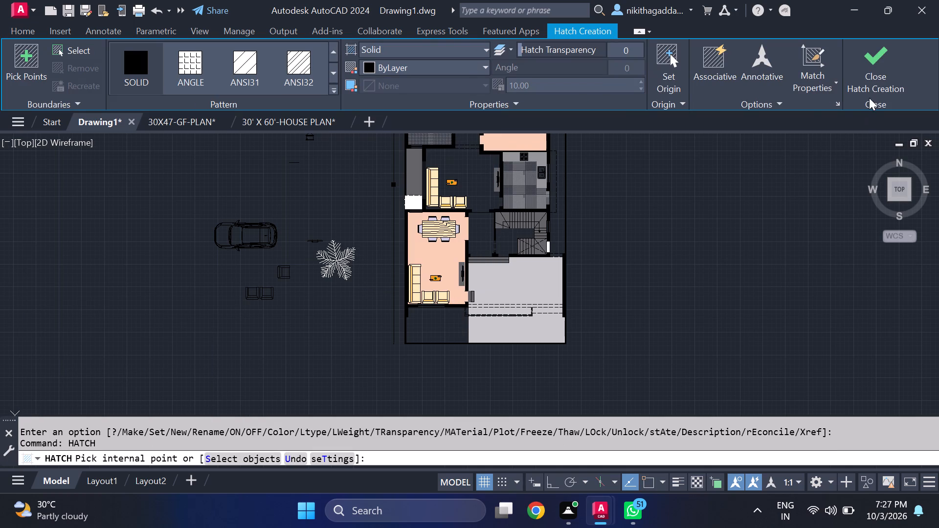
{"action": "left_click", "coordinate": [872, 81]}
Make the lawn layer current and fill the empty plot area south of the living room with a SOLID ByLayer hatch.
{"action": "left_click", "coordinate": [556, 50]}
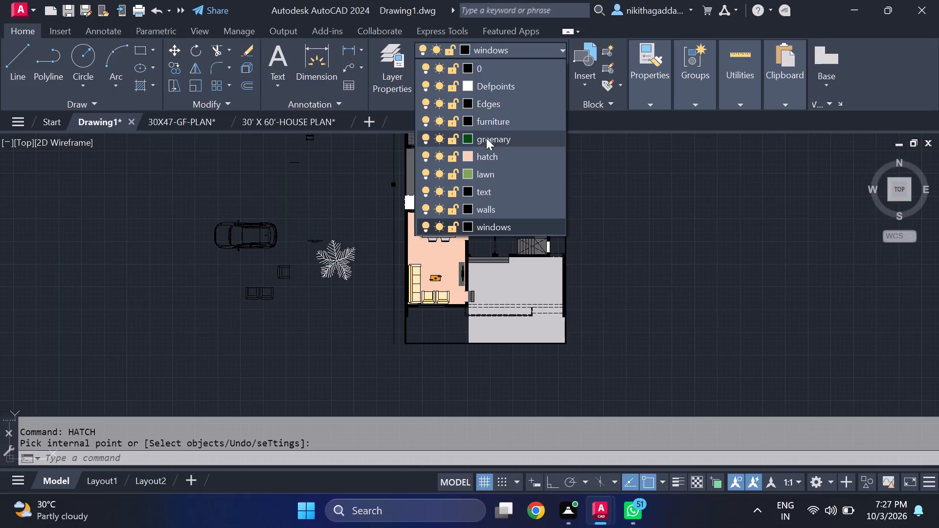
{"action": "left_click", "coordinate": [484, 178]}
{"action": "type", "text": "hatch"}
{"action": "key", "text": "Return"}
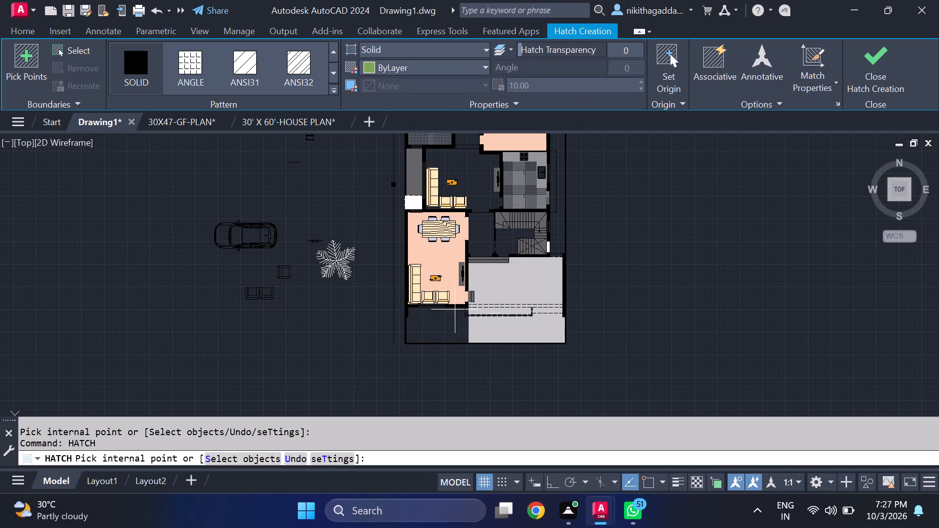
{"action": "left_click", "coordinate": [432, 321]}
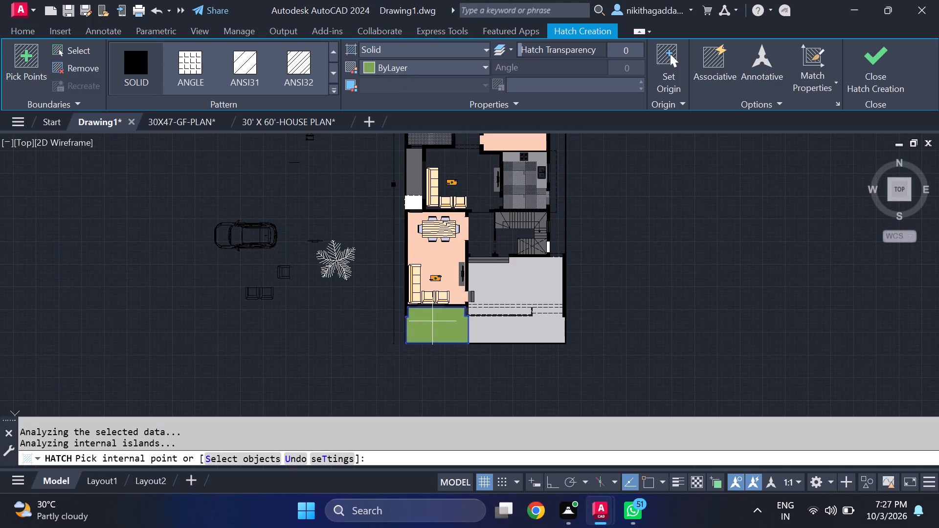
{"action": "left_click", "coordinate": [871, 73]}
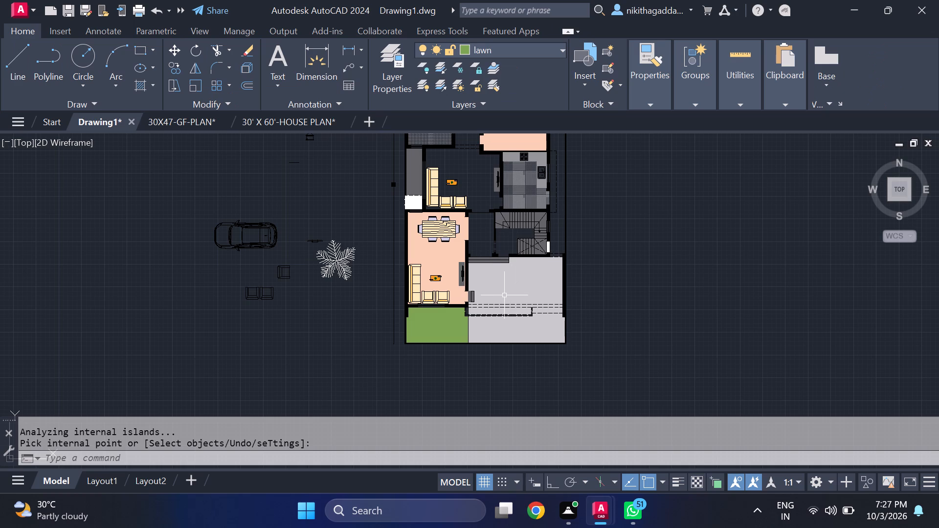
Rotate the car block beside the plan a quarter turn about its middle so it lies lengthwise north-south.
{"action": "middle_click_drag", "start_coordinate": [471, 310], "coordinate": [500, 288]}
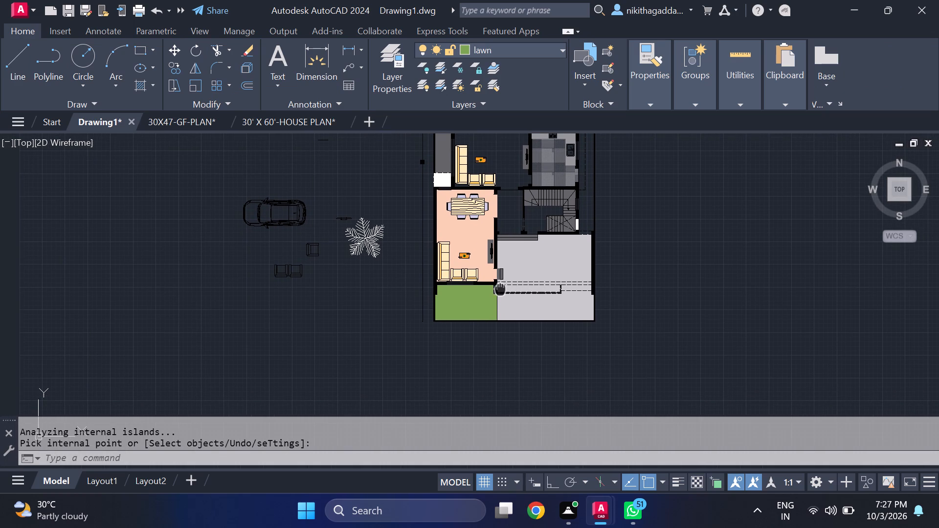
{"action": "middle_click_drag", "start_coordinate": [500, 288], "coordinate": [484, 347]}
{"action": "scroll", "coordinate": [250, 262], "scroll_direction": "up", "scroll_amount": 2}
{"action": "left_click_drag", "start_coordinate": [315, 210], "coordinate": [310, 220]}
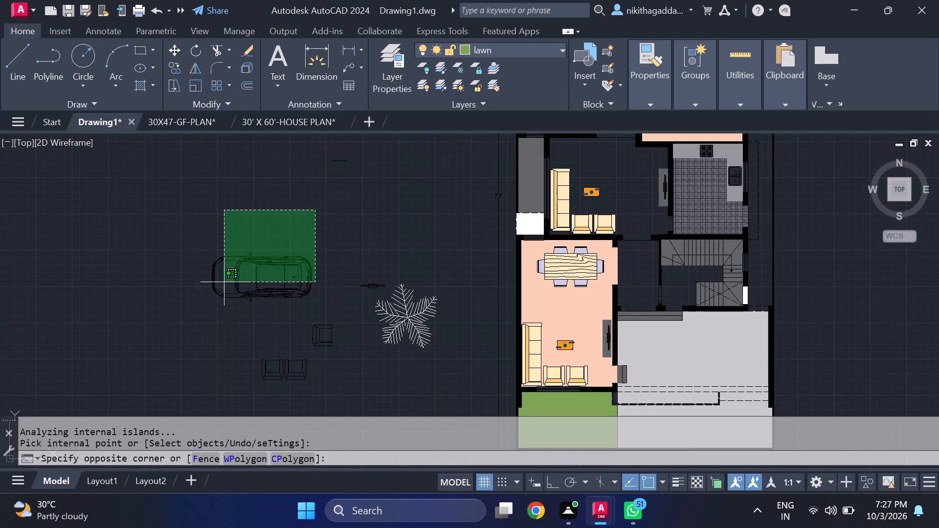
{"action": "left_click", "coordinate": [186, 318]}
{"action": "type", "text": "ro"}
{"action": "key", "text": "Return"}
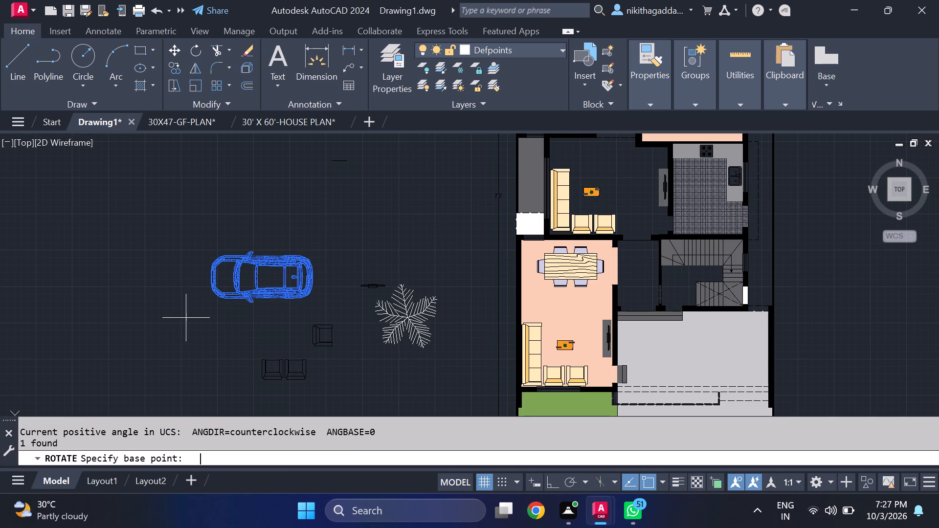
{"action": "left_click", "coordinate": [251, 272]}
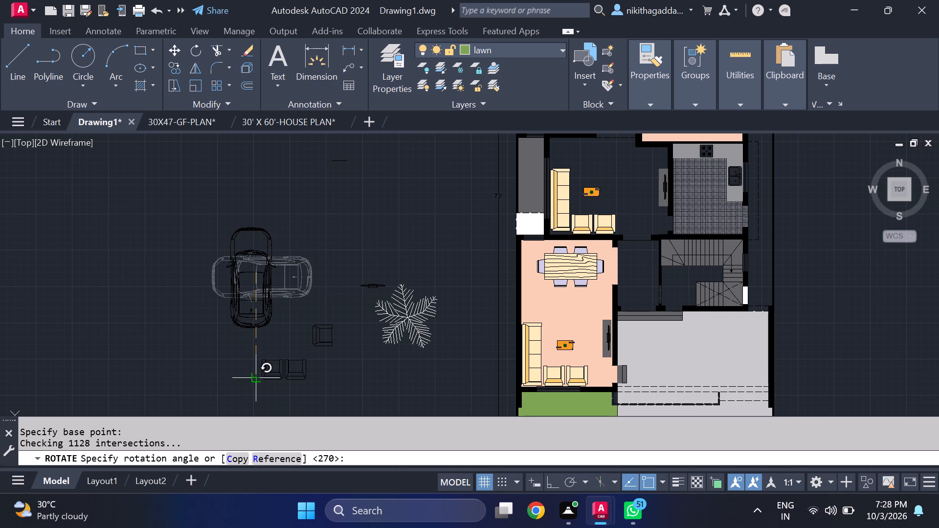
{"action": "left_click", "coordinate": [262, 395]}
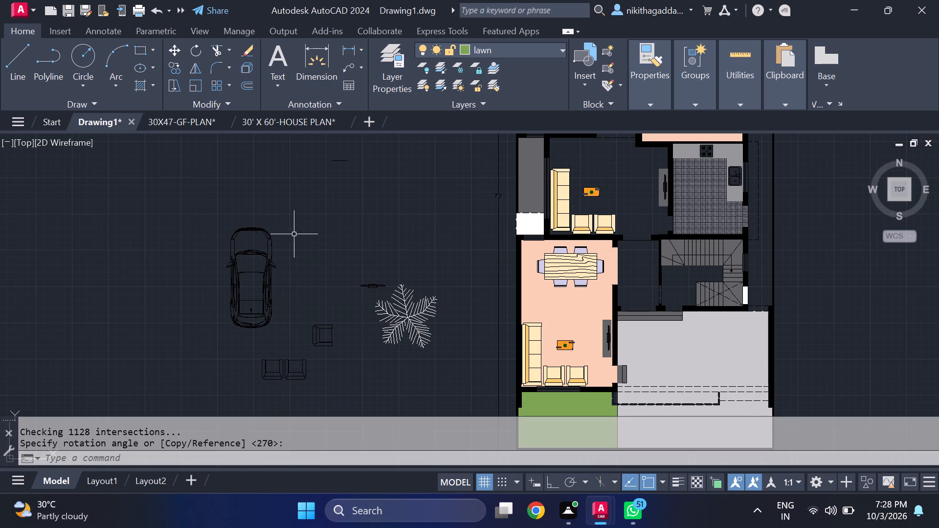
Copy the rotated car once, placing the copy alongside it to the east.
{"action": "left_click_drag", "start_coordinate": [295, 227], "coordinate": [284, 234]}
{"action": "left_click", "coordinate": [168, 281]}
{"action": "key", "text": "c"}
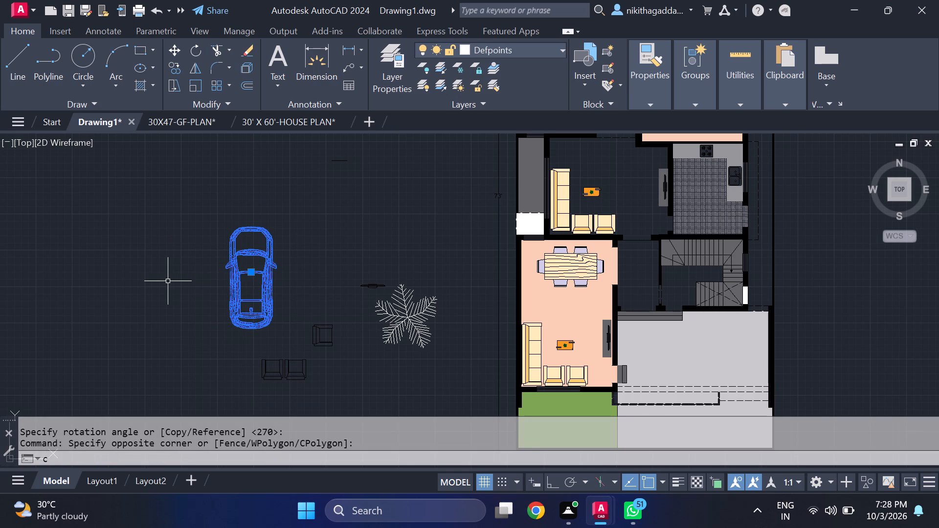
{"action": "key", "text": "o"}
{"action": "key", "text": "Return"}
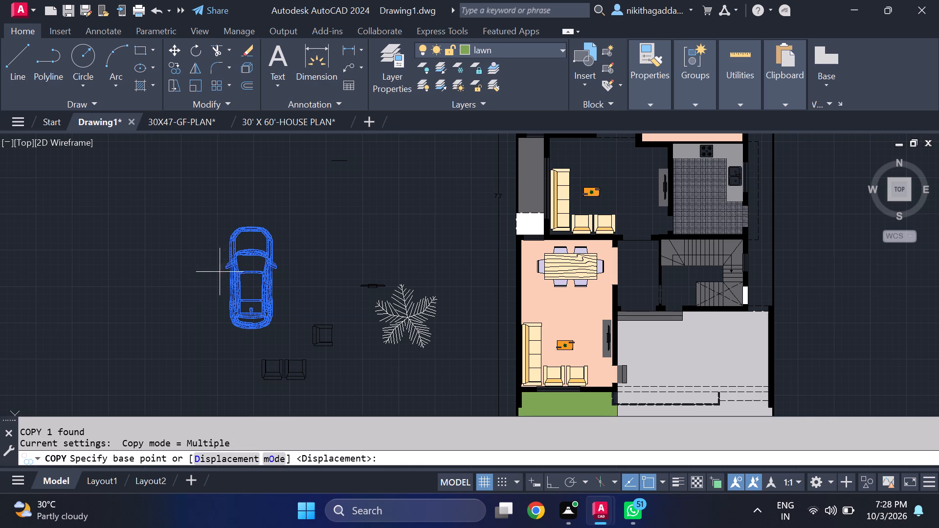
{"action": "left_click", "coordinate": [256, 273]}
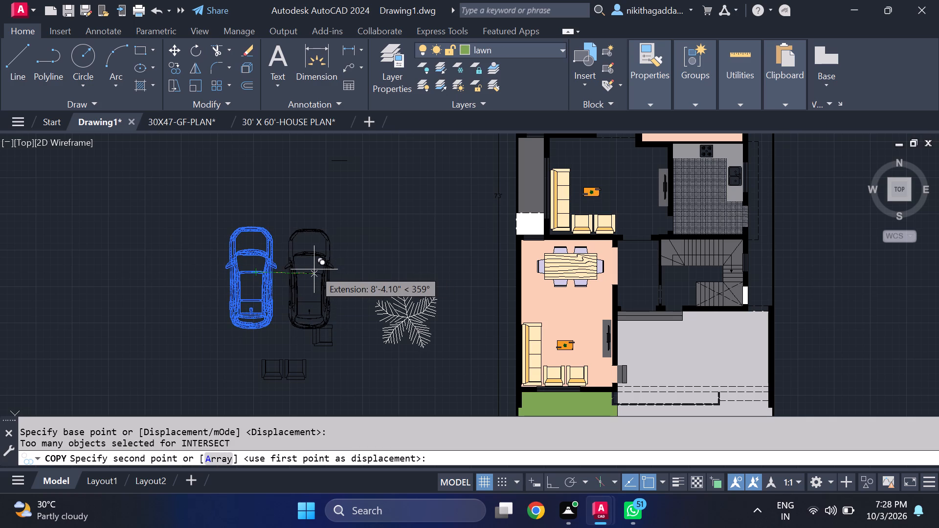
{"action": "left_click", "coordinate": [309, 269]}
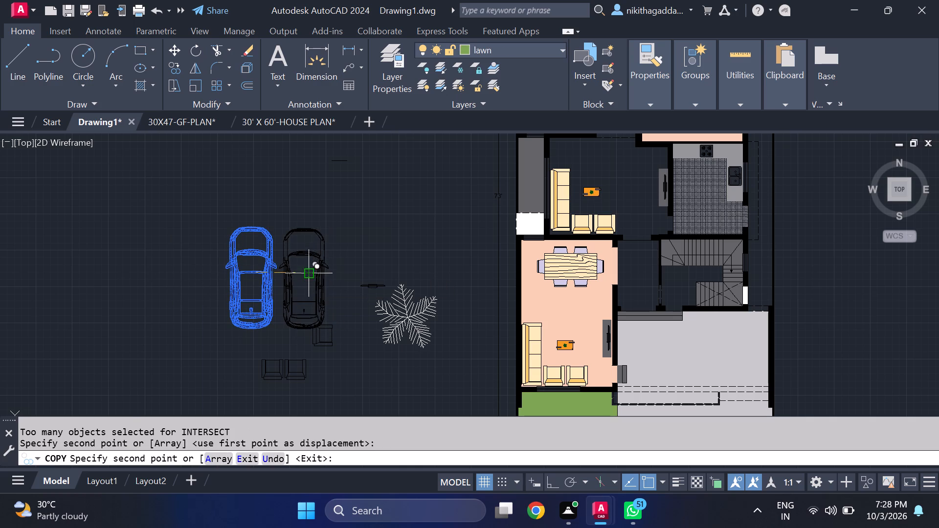
{"action": "key", "text": "Escape"}
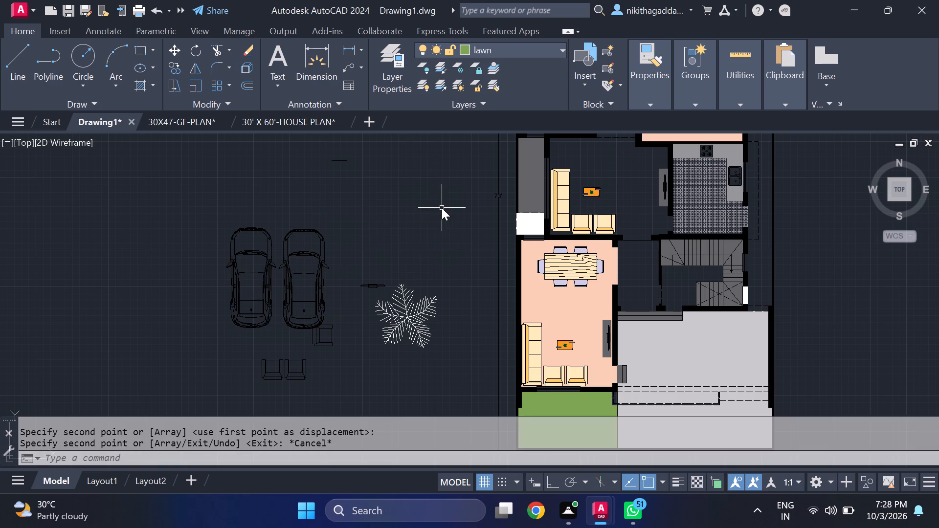
Move both cars side by side into the grey paved front area south of the staircase.
{"action": "left_click_drag", "start_coordinate": [370, 189], "coordinate": [361, 193]}
{"action": "left_click", "coordinate": [191, 268]}
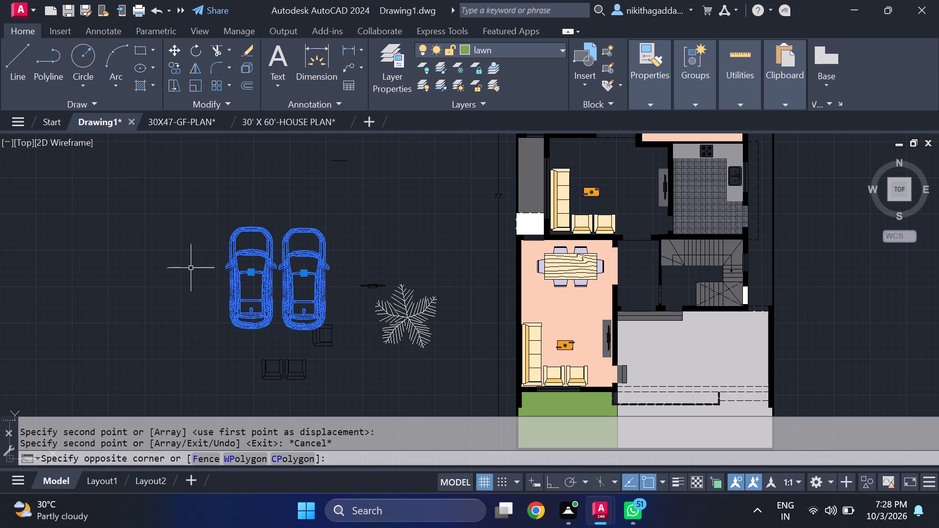
{"action": "key", "text": "m"}
{"action": "key", "text": "Return"}
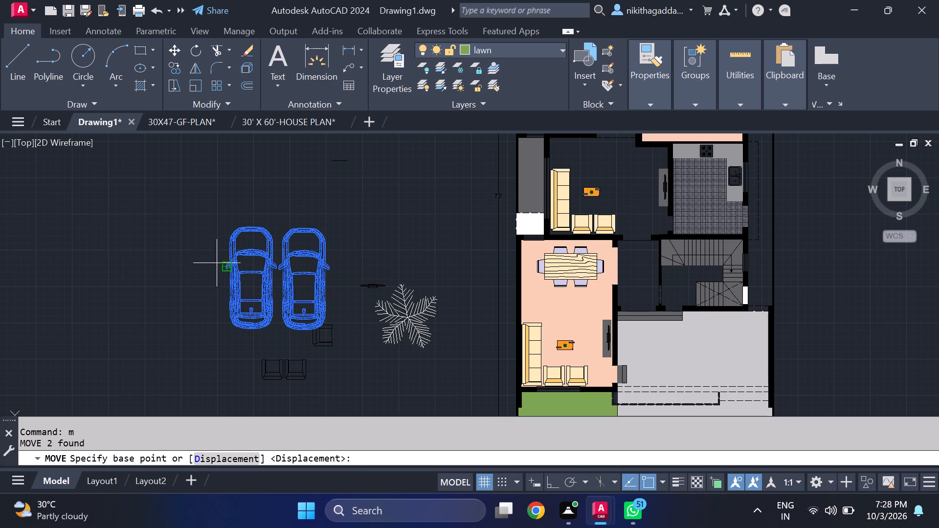
{"action": "left_click", "coordinate": [228, 242]}
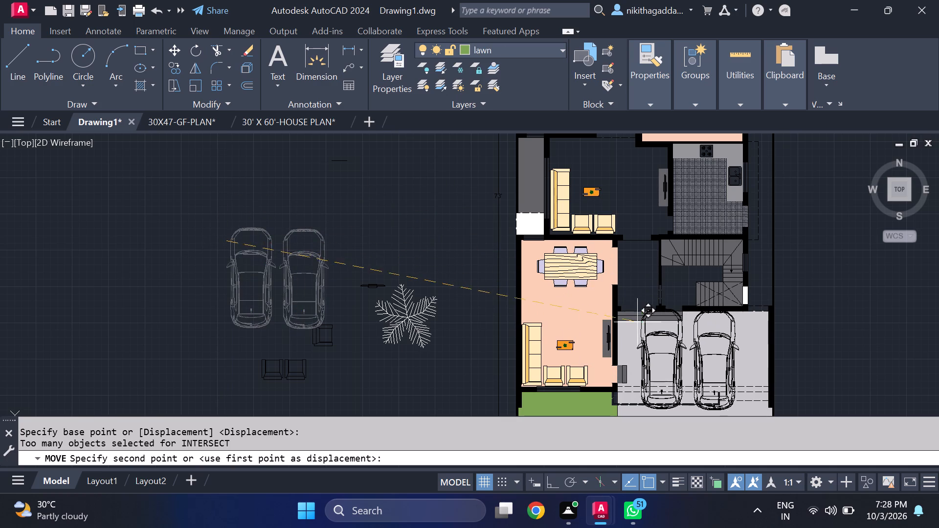
{"action": "middle_click_drag", "start_coordinate": [638, 324], "coordinate": [548, 243]}
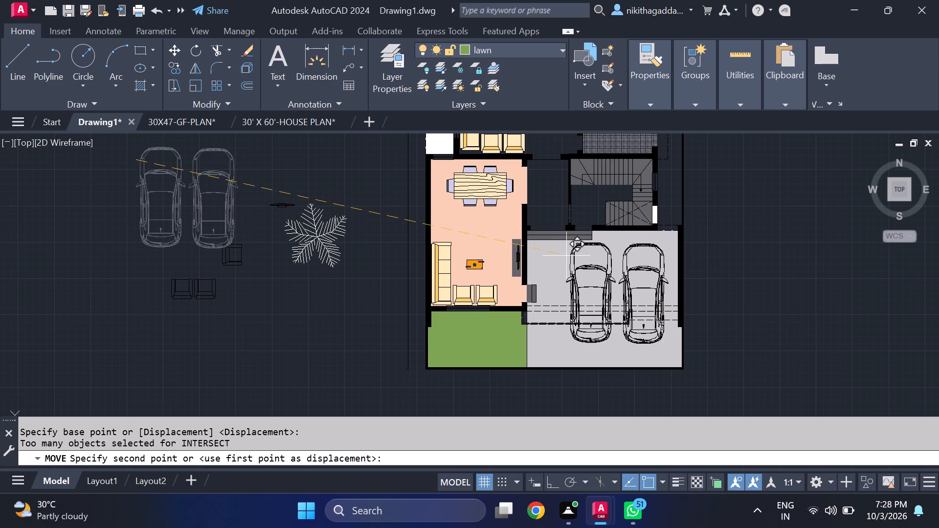
{"action": "left_click", "coordinate": [567, 260]}
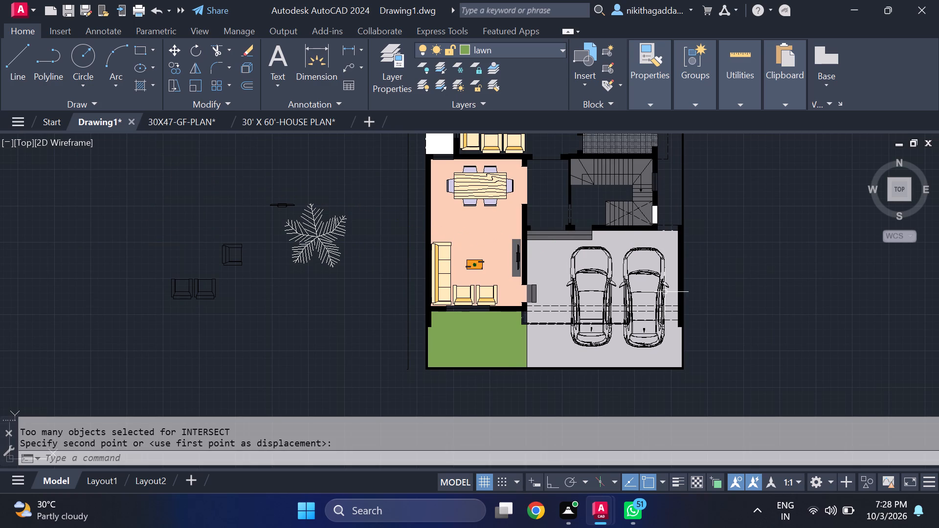
Trim away the portions of the two long dashed lines that cross the middle of the western car.
{"action": "scroll", "coordinate": [645, 325], "scroll_direction": "up", "scroll_amount": 1}
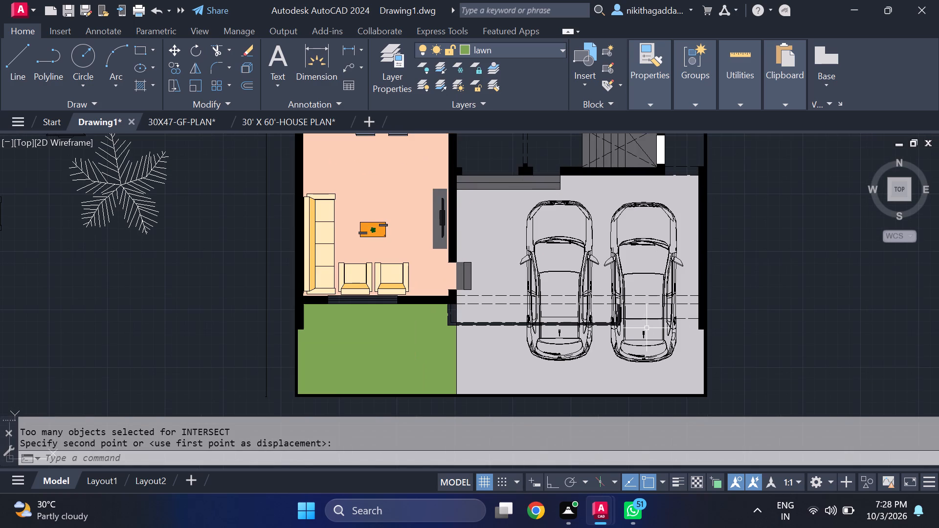
{"action": "type", "text": "tr"}
{"action": "key", "text": "Return"}
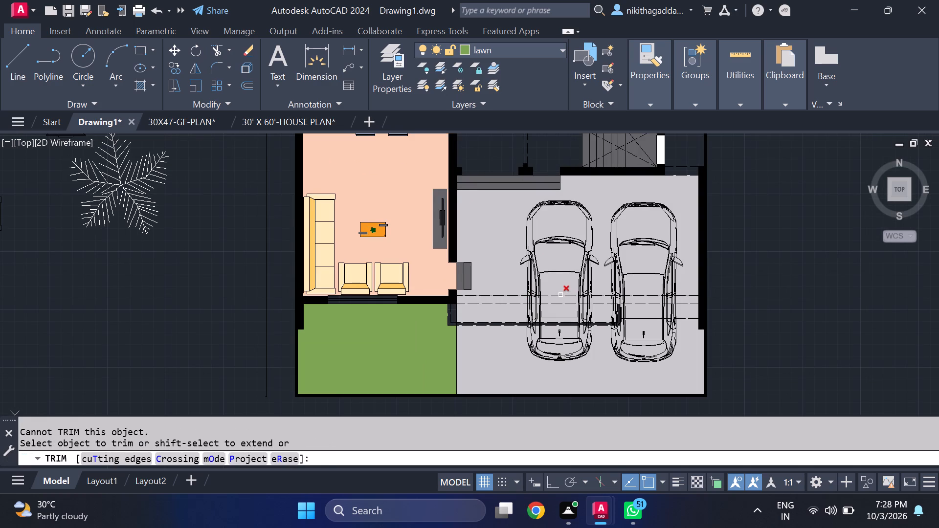
{"action": "left_click", "coordinate": [560, 295]}
{"action": "scroll", "coordinate": [550, 312], "scroll_direction": "down", "scroll_amount": 3}
{"action": "scroll", "coordinate": [563, 326], "scroll_direction": "up", "scroll_amount": 3}
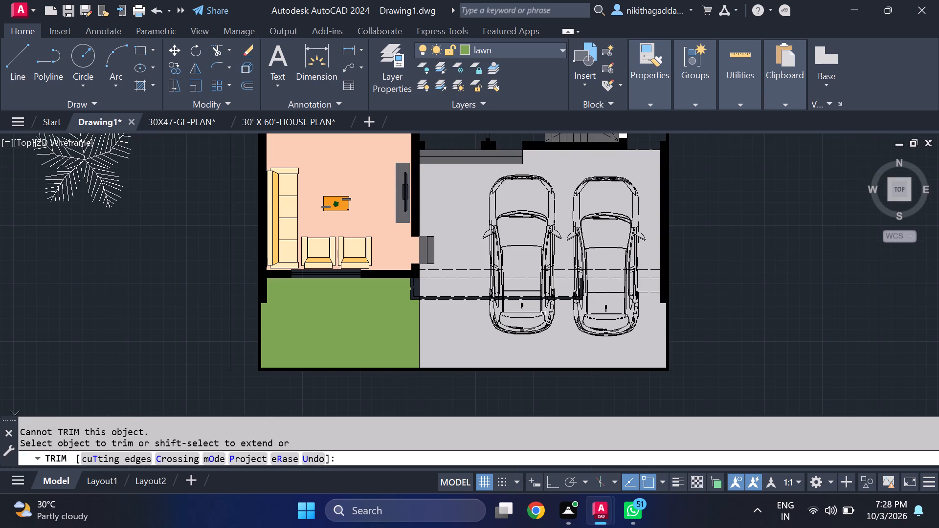
{"action": "scroll", "coordinate": [519, 297], "scroll_direction": "up", "scroll_amount": 3}
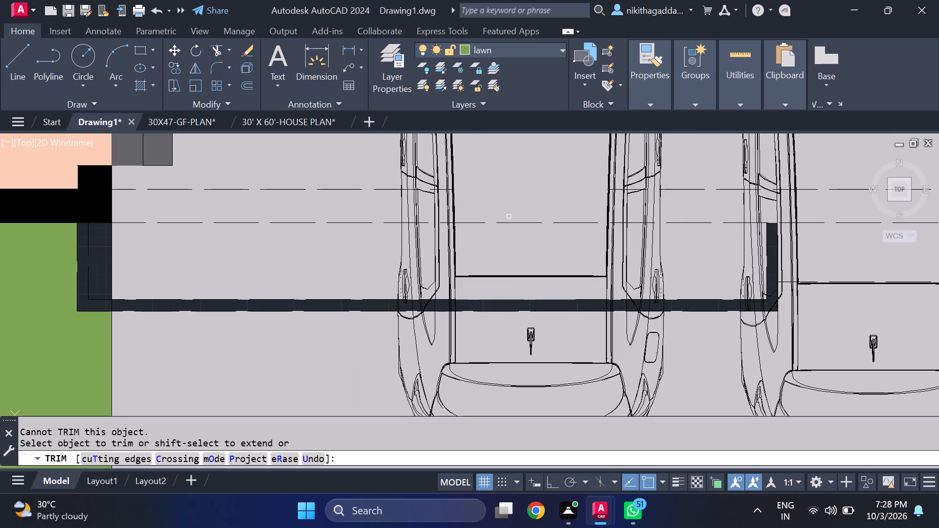
{"action": "left_click", "coordinate": [509, 224]}
{"action": "scroll", "coordinate": [548, 265], "scroll_direction": "down", "scroll_amount": 2}
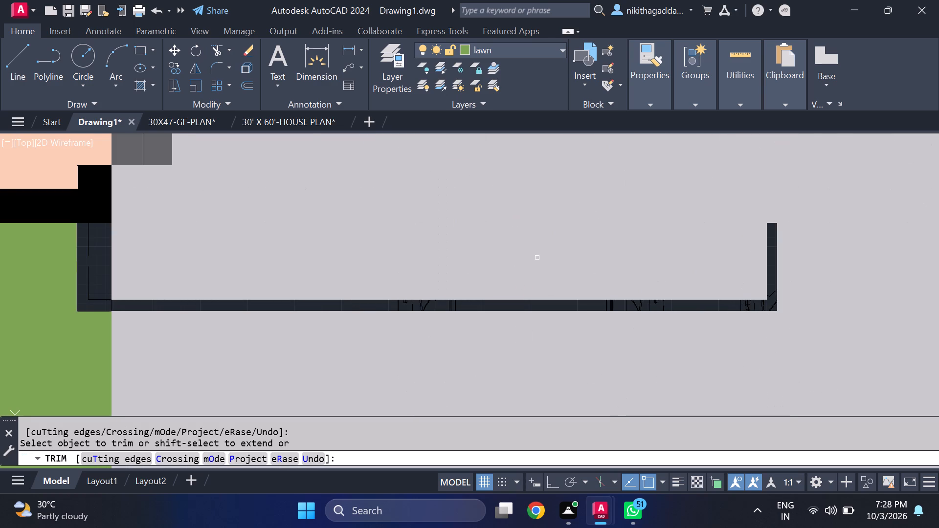
{"action": "scroll", "coordinate": [552, 272], "scroll_direction": "down", "scroll_amount": 2}
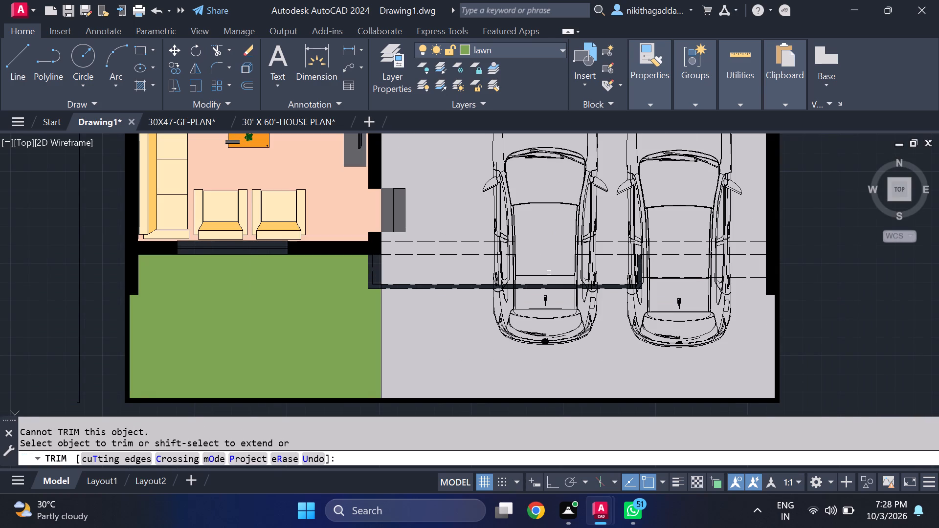
Trim the southern dashed line's pieces between the window and door-edge lines on the western car's west side.
{"action": "scroll", "coordinate": [478, 262], "scroll_direction": "up", "scroll_amount": 2}
{"action": "scroll", "coordinate": [525, 255], "scroll_direction": "up", "scroll_amount": 3}
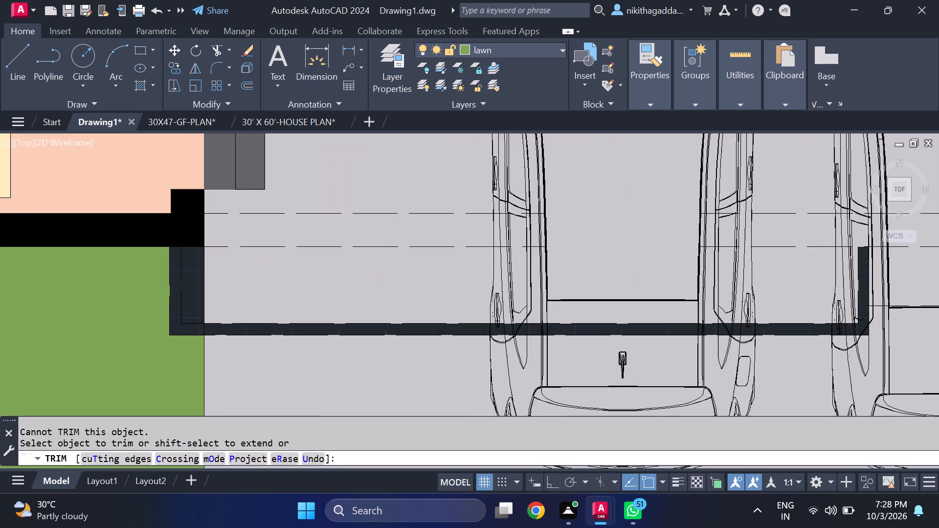
{"action": "left_click", "coordinate": [524, 232]}
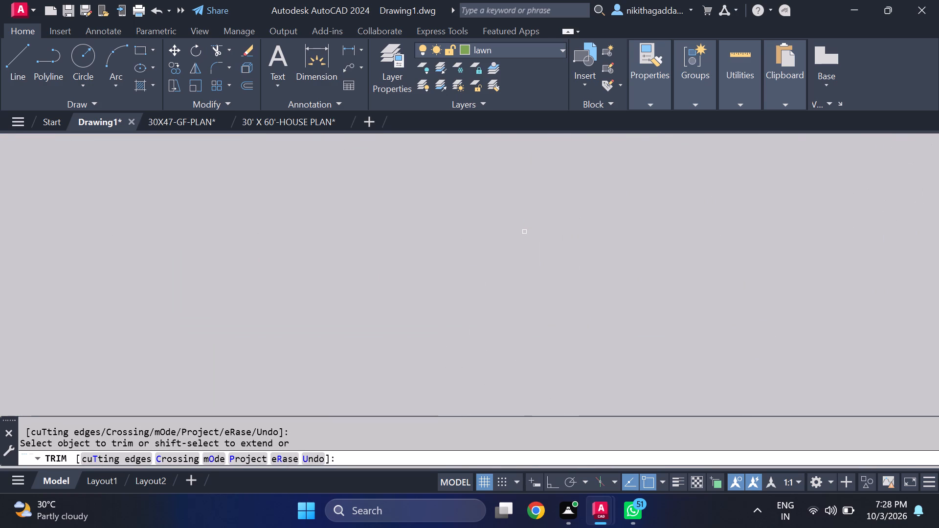
{"action": "scroll", "coordinate": [517, 253], "scroll_direction": "down", "scroll_amount": 4}
{"action": "scroll", "coordinate": [460, 258], "scroll_direction": "up", "scroll_amount": 2}
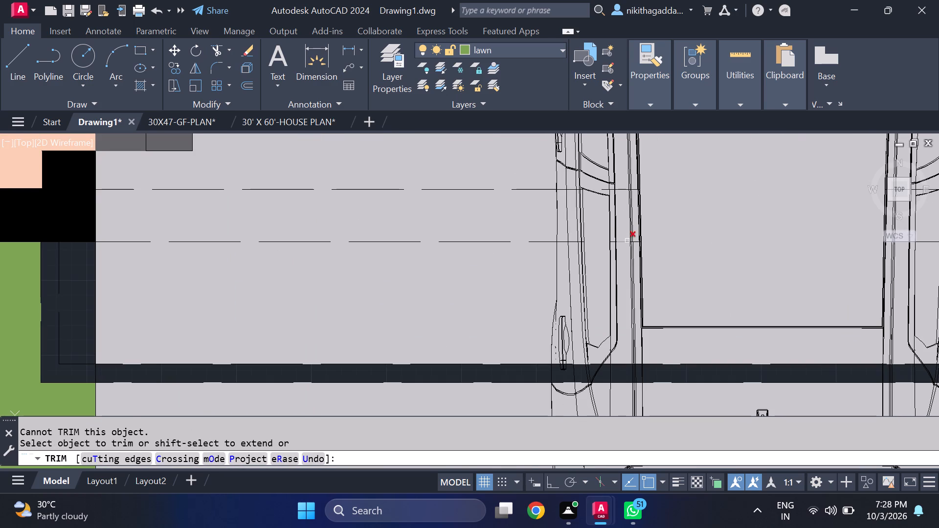
{"action": "left_click", "coordinate": [627, 241]}
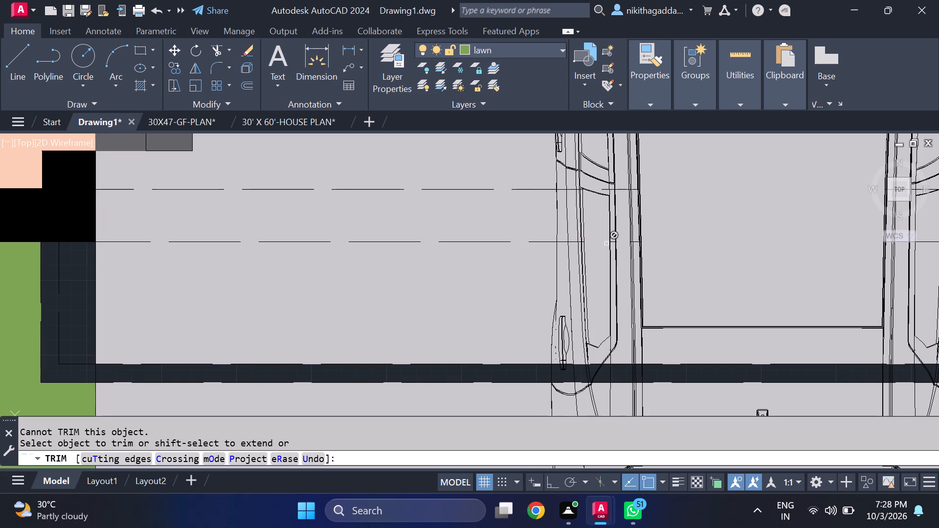
{"action": "left_click", "coordinate": [614, 244]}
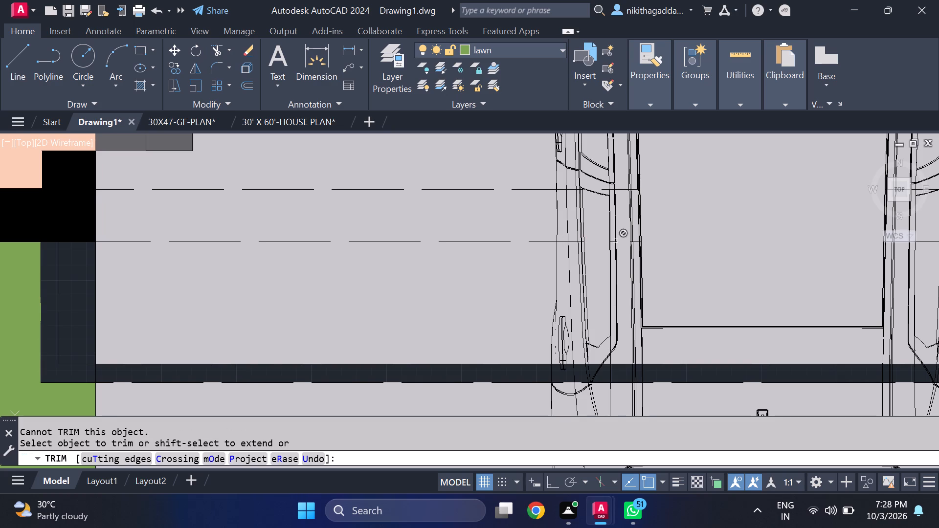
{"action": "left_click", "coordinate": [614, 241]}
{"action": "left_click", "coordinate": [613, 243]}
{"action": "scroll", "coordinate": [615, 243], "scroll_direction": "up", "scroll_amount": 4}
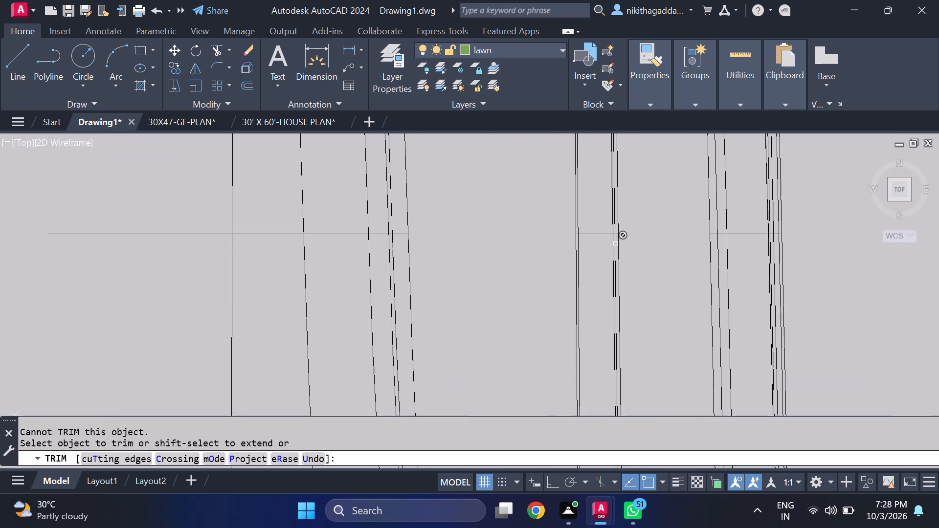
{"action": "left_click", "coordinate": [602, 236]}
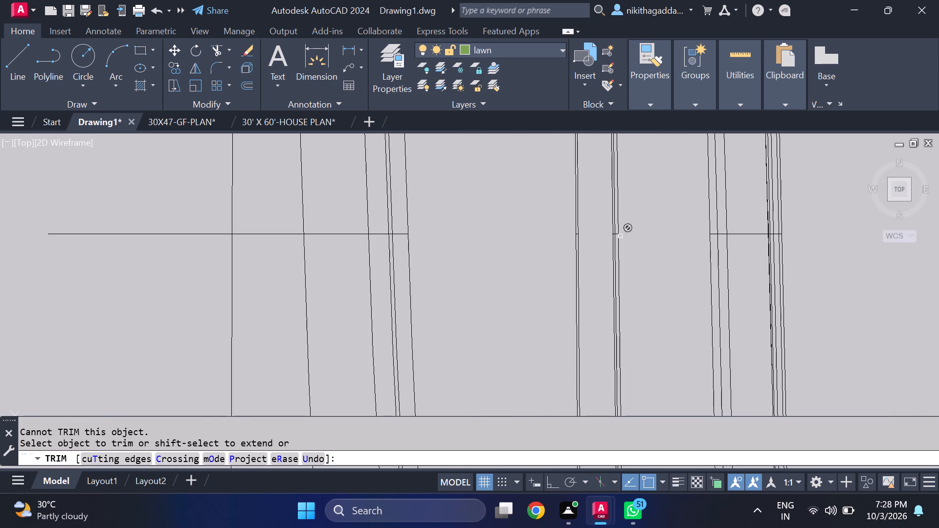
{"action": "scroll", "coordinate": [617, 234], "scroll_direction": "up", "scroll_amount": 3}
{"action": "left_click", "coordinate": [613, 231]}
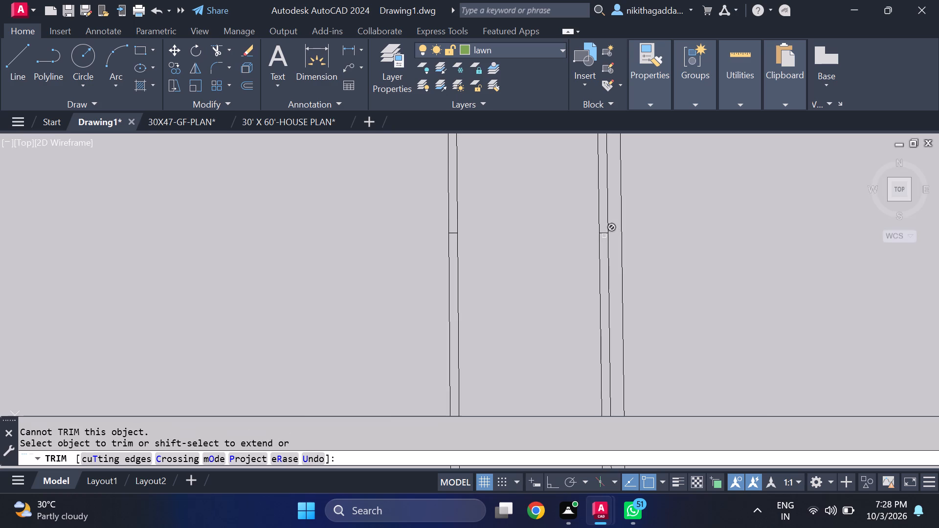
{"action": "left_click", "coordinate": [606, 233]}
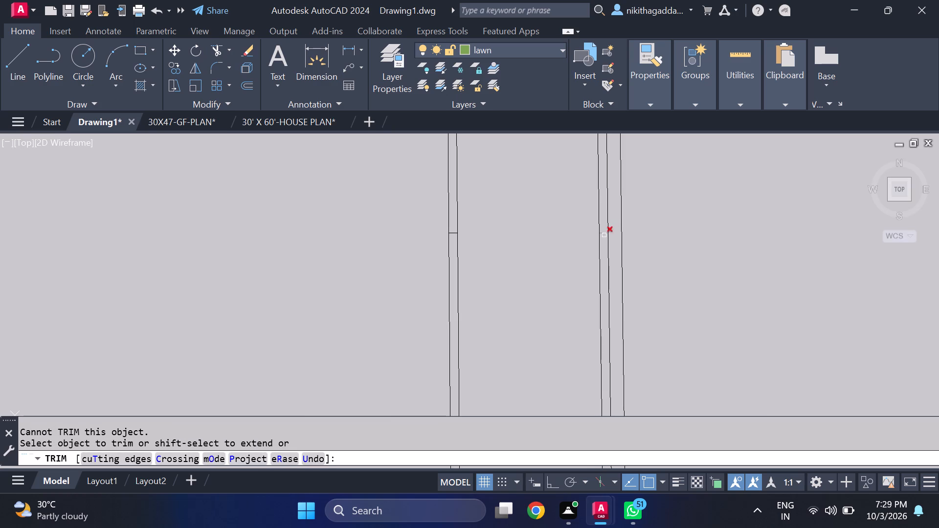
{"action": "left_click", "coordinate": [604, 234]}
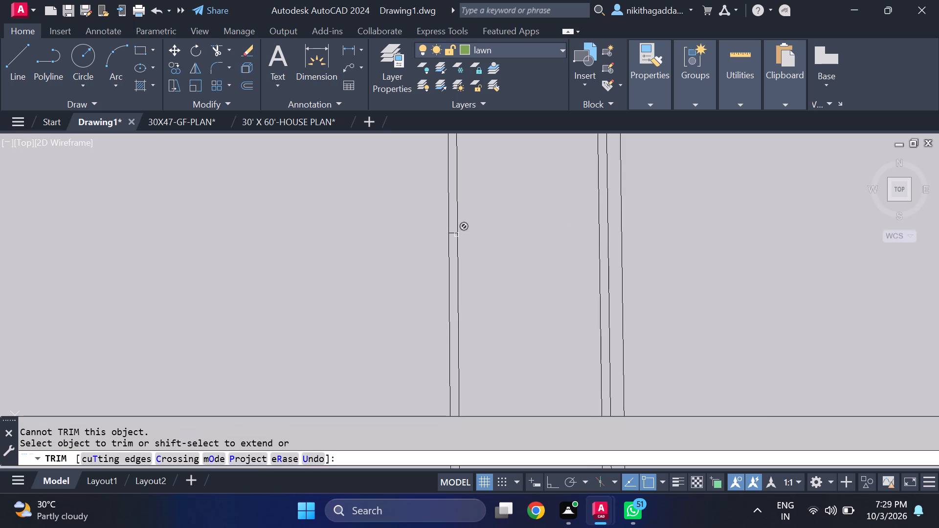
{"action": "left_click", "coordinate": [454, 234]}
{"action": "scroll", "coordinate": [576, 237], "scroll_direction": "down", "scroll_amount": 2}
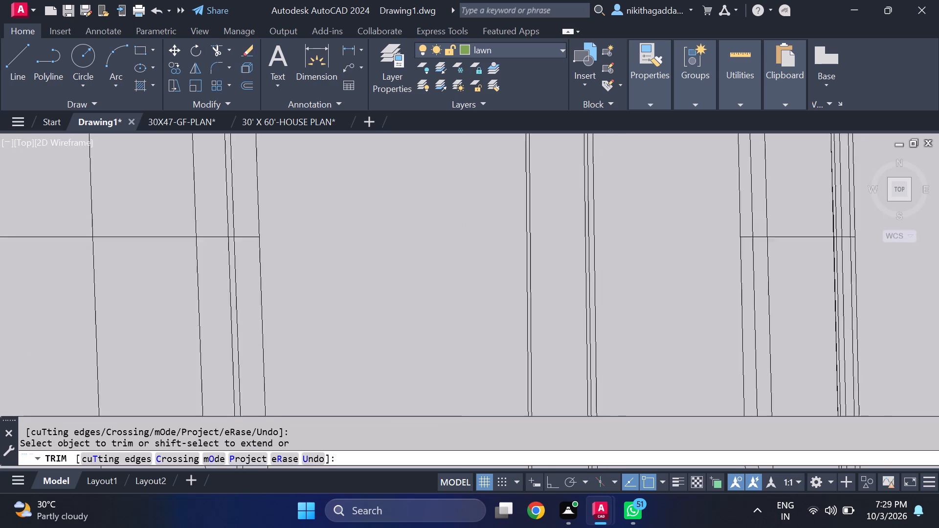
Trim the southern dashed line's remaining pieces across the closely spaced lines beside the roof on the western car's west side.
{"action": "scroll", "coordinate": [577, 242], "scroll_direction": "down", "scroll_amount": 3}
{"action": "scroll", "coordinate": [626, 255], "scroll_direction": "up", "scroll_amount": 3}
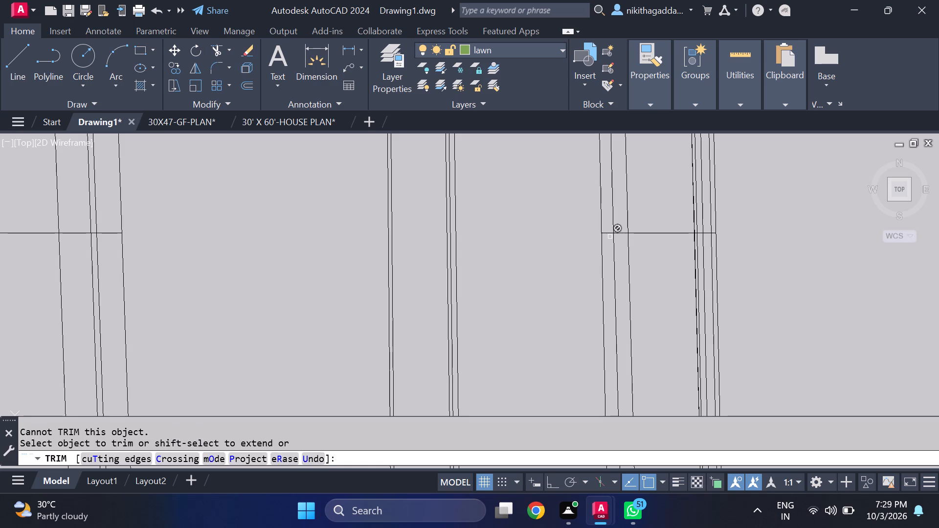
{"action": "left_click", "coordinate": [607, 234]}
{"action": "left_click", "coordinate": [621, 234]}
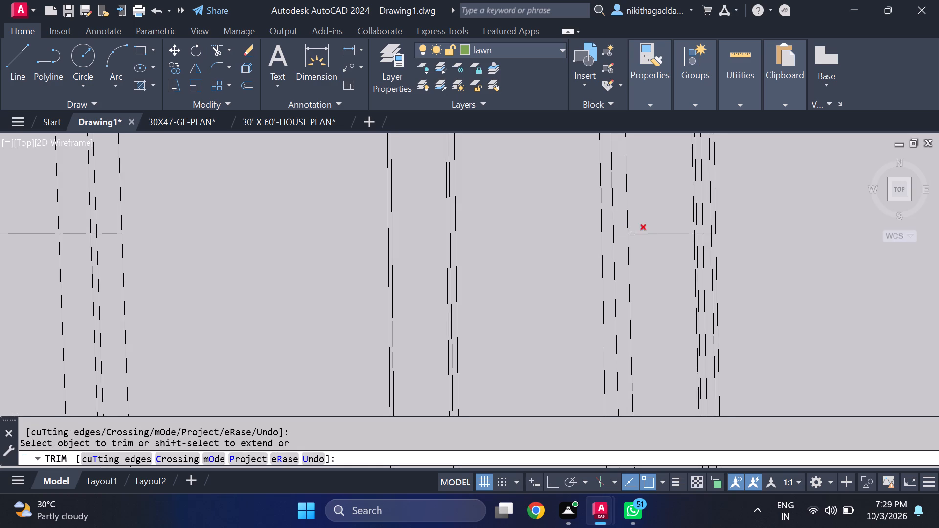
{"action": "left_click", "coordinate": [649, 233]}
{"action": "left_click", "coordinate": [706, 232]}
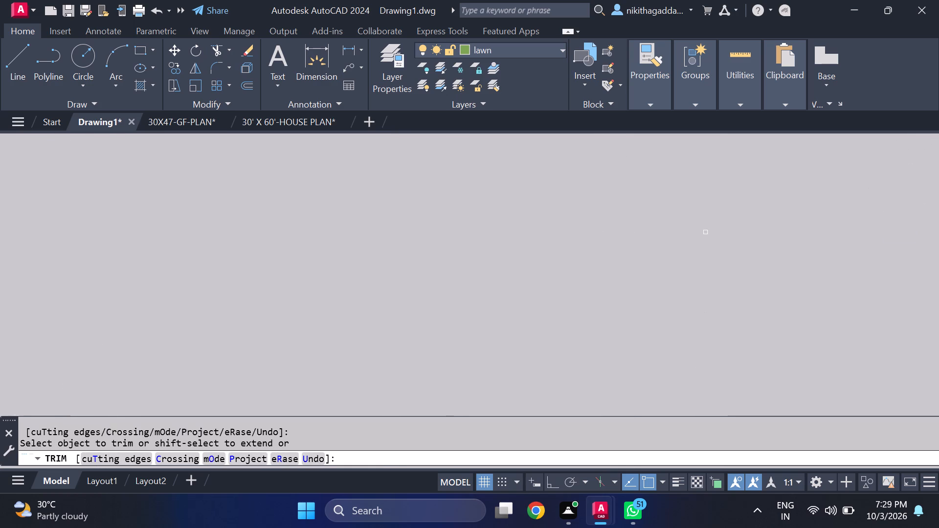
{"action": "left_click", "coordinate": [702, 234]}
{"action": "left_click", "coordinate": [700, 234]}
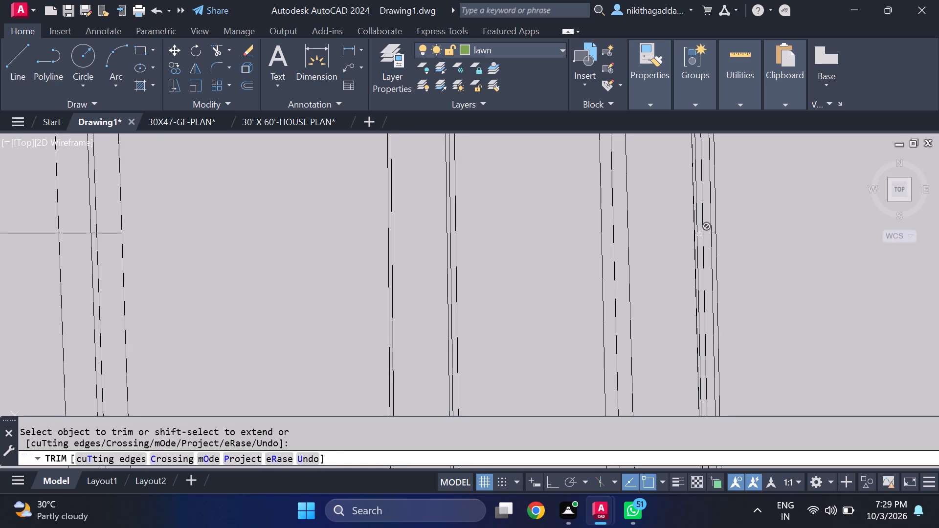
{"action": "left_click", "coordinate": [715, 233]}
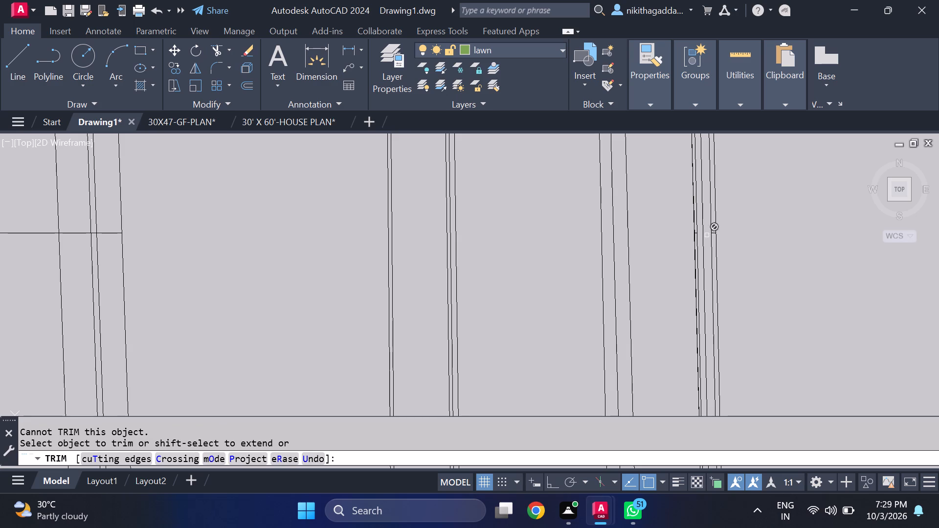
{"action": "scroll", "coordinate": [713, 232], "scroll_direction": "up", "scroll_amount": 2}
{"action": "left_click", "coordinate": [717, 233]}
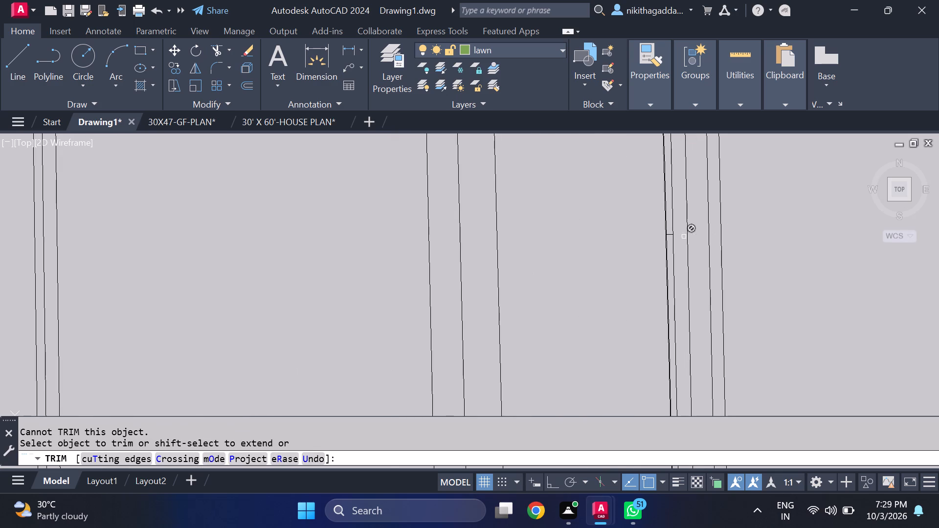
{"action": "left_click", "coordinate": [668, 234]}
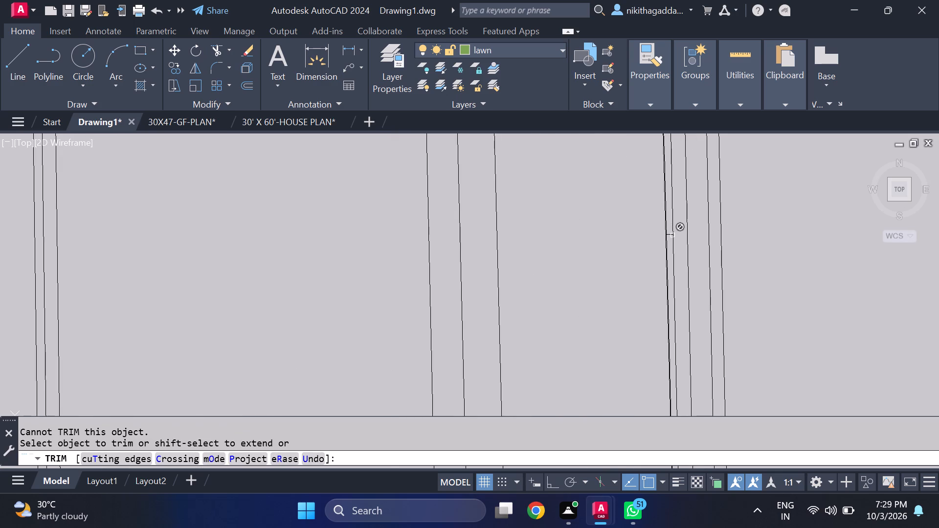
{"action": "left_click", "coordinate": [672, 235]}
{"action": "left_click", "coordinate": [671, 235]}
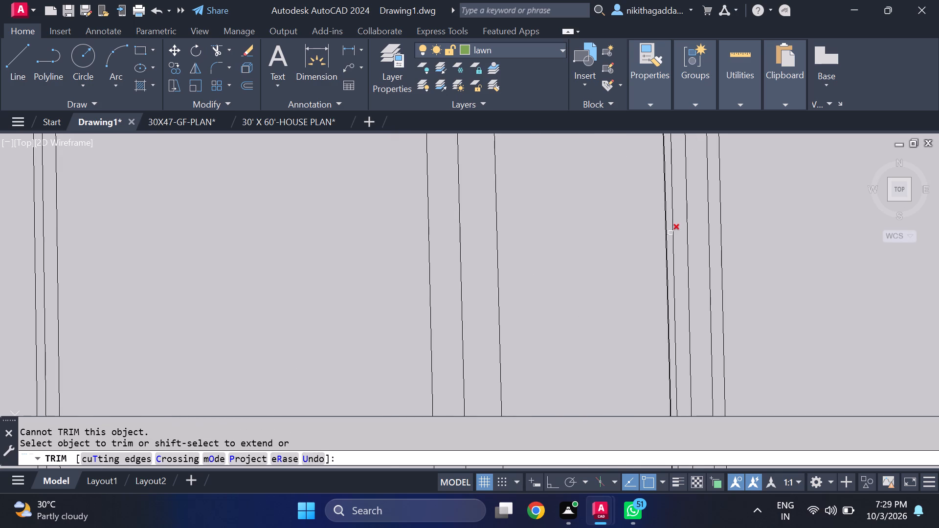
{"action": "left_click", "coordinate": [671, 233]}
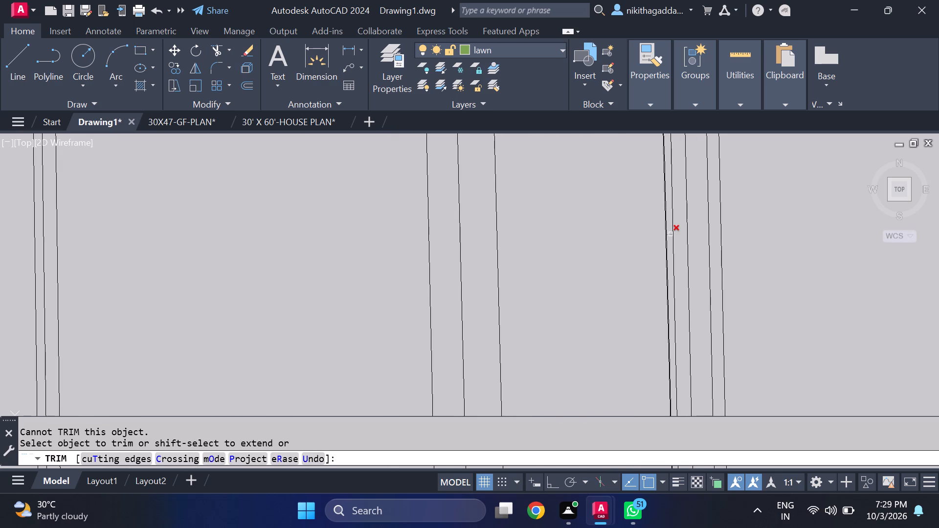
{"action": "left_click", "coordinate": [671, 234]}
{"action": "scroll", "coordinate": [672, 237], "scroll_direction": "down", "scroll_amount": 5}
{"action": "scroll", "coordinate": [496, 282], "scroll_direction": "down", "scroll_amount": 3}
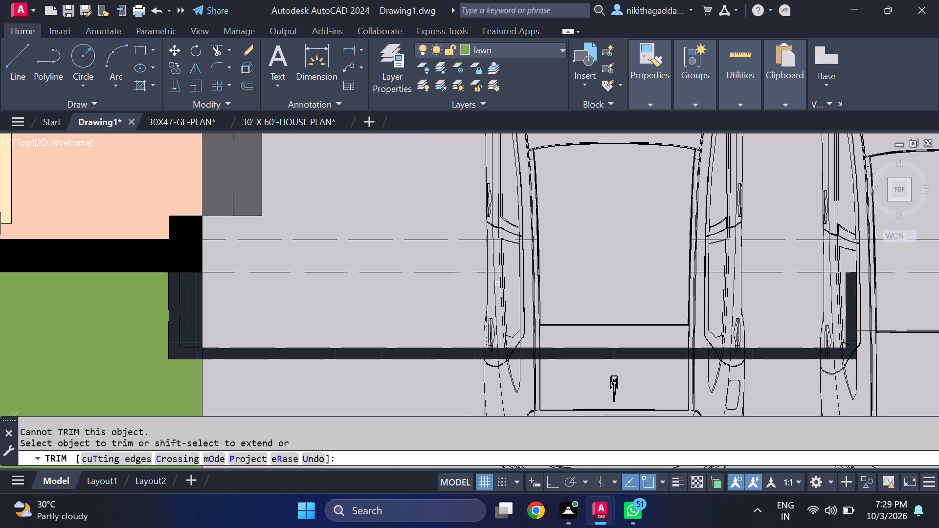
Trim the southern dashed line's pieces across the outer body strip of the western car, back to its west outline.
{"action": "scroll", "coordinate": [494, 278], "scroll_direction": "up", "scroll_amount": 5}
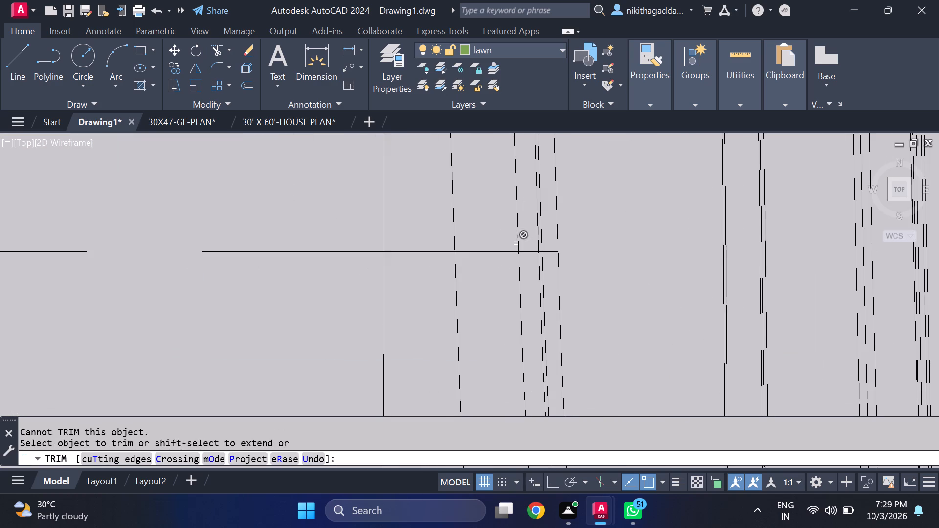
{"action": "left_click", "coordinate": [505, 251]}
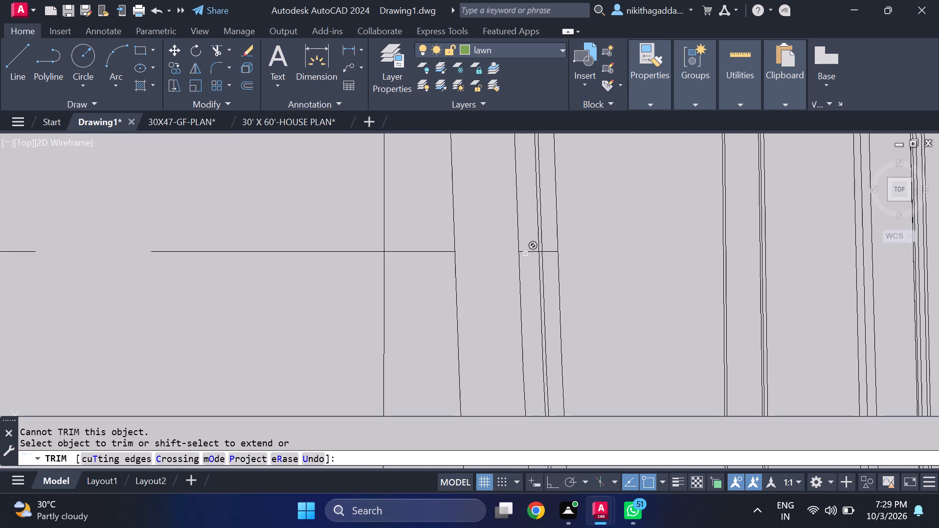
{"action": "left_click", "coordinate": [531, 251]}
{"action": "scroll", "coordinate": [541, 251], "scroll_direction": "up", "scroll_amount": 3}
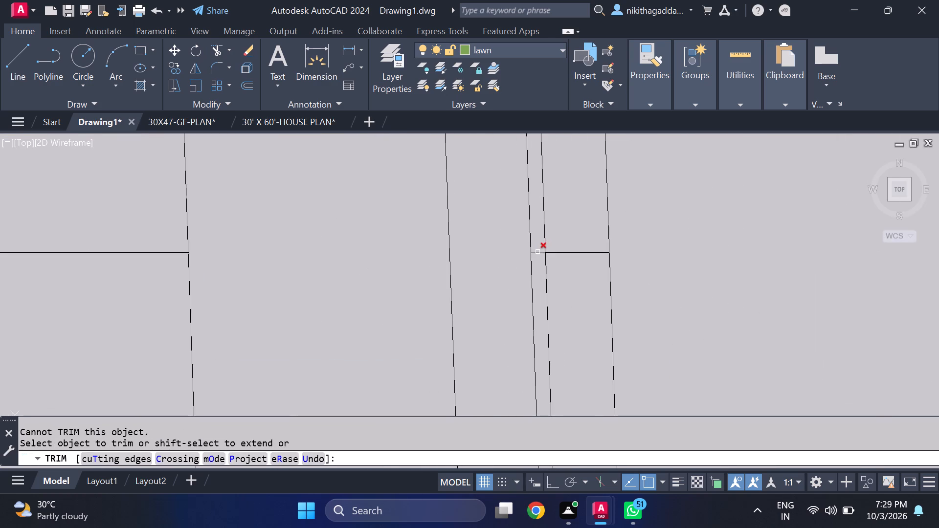
{"action": "left_click", "coordinate": [537, 252]}
{"action": "left_click", "coordinate": [556, 254]}
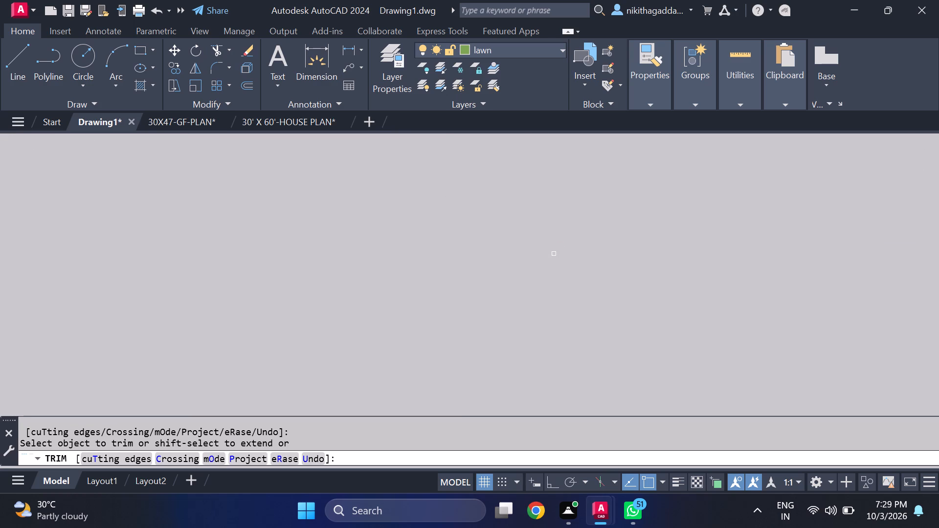
{"action": "scroll", "coordinate": [480, 279], "scroll_direction": "down", "scroll_amount": 6}
{"action": "scroll", "coordinate": [449, 281], "scroll_direction": "up", "scroll_amount": 2}
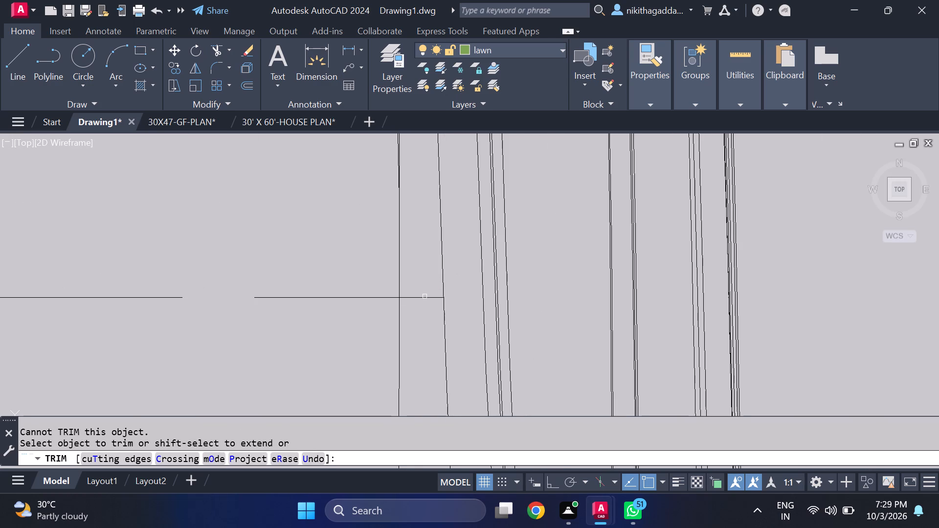
{"action": "left_click", "coordinate": [424, 297]}
{"action": "scroll", "coordinate": [429, 248], "scroll_direction": "down", "scroll_amount": 3}
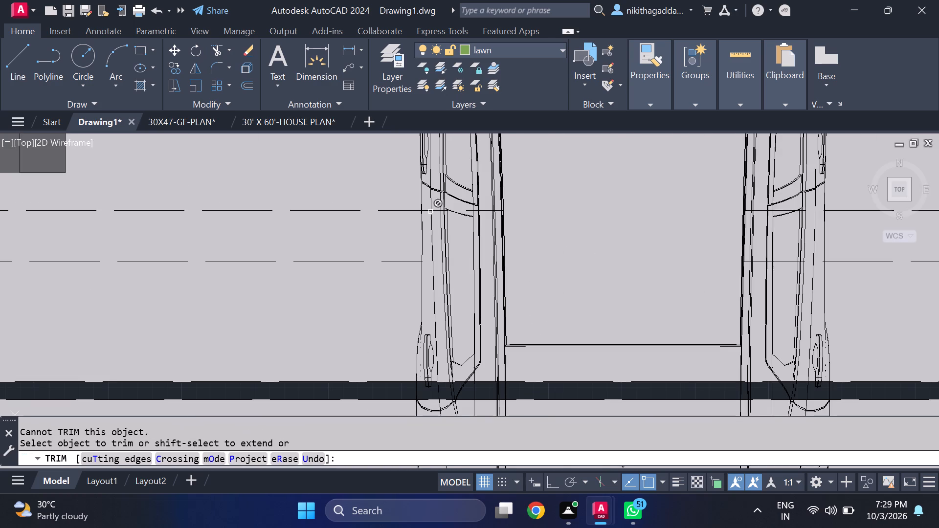
Trim the northern dashed line's pieces just inside the western car's west outline, and end the Trim command.
{"action": "scroll", "coordinate": [426, 203], "scroll_direction": "up", "scroll_amount": 3}
{"action": "left_click", "coordinate": [423, 220]}
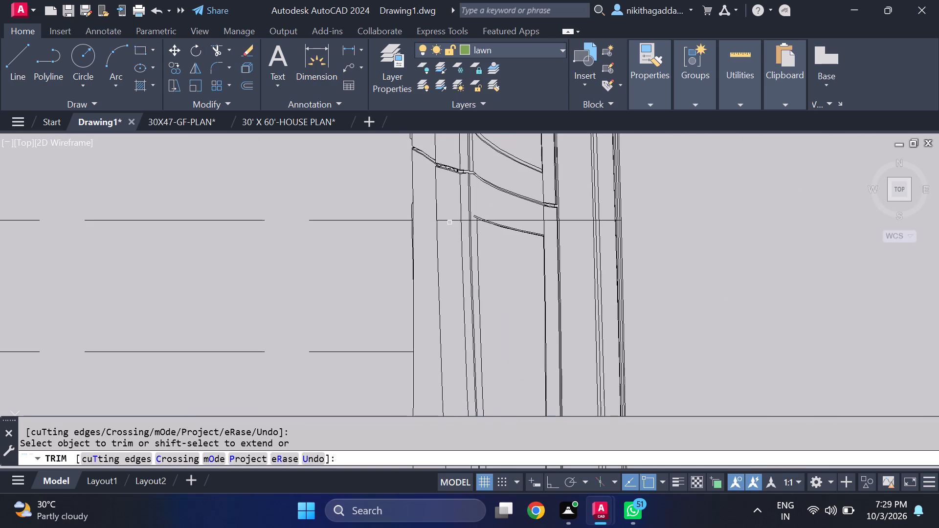
{"action": "left_click", "coordinate": [451, 220]}
{"action": "left_click", "coordinate": [465, 222]}
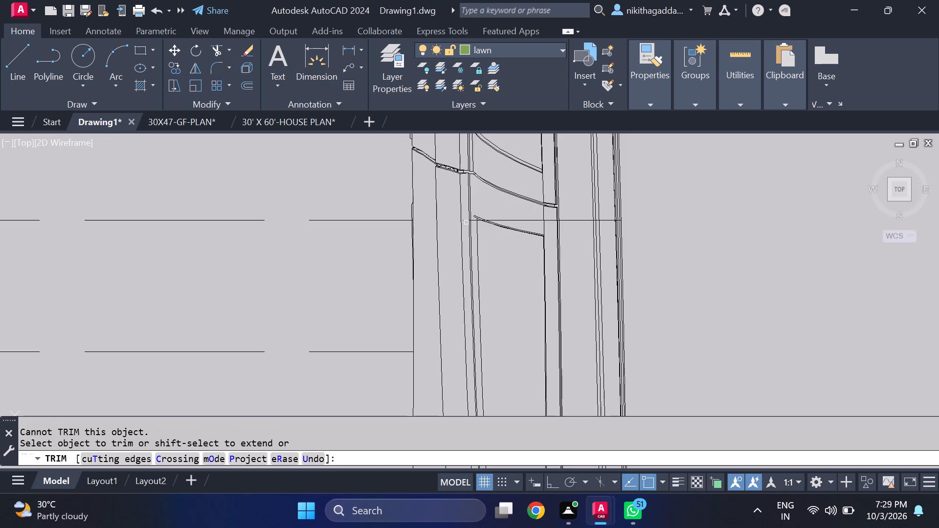
{"action": "scroll", "coordinate": [477, 220], "scroll_direction": "up", "scroll_amount": 3}
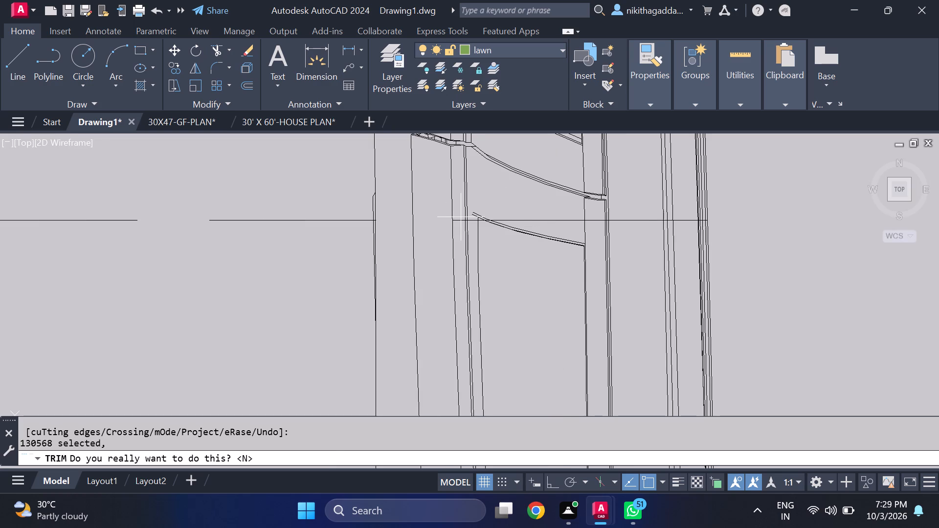
{"action": "key", "text": "Escape"}
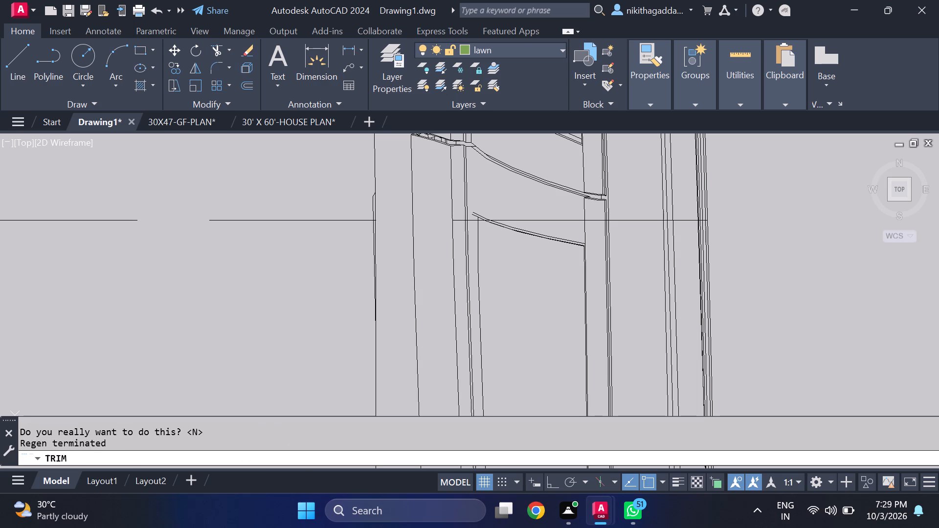
{"action": "key", "text": "Escape"}
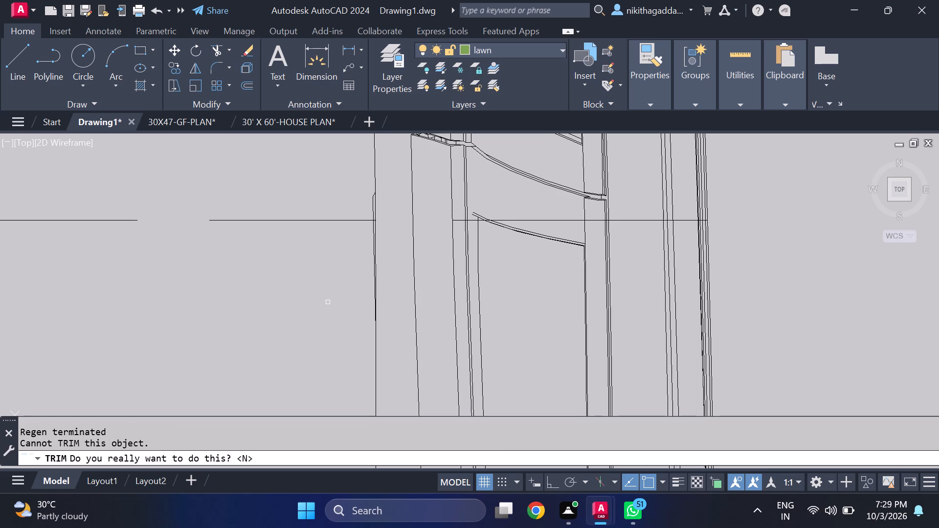
{"action": "key", "text": "Escape"}
{"action": "key", "text": "Escape"}
{"action": "key", "text": "Escape"}
{"action": "key", "text": "Escape"}
{"action": "key", "text": "Escape"}
{"action": "key", "text": "Escape"}
{"action": "key", "text": "Escape"}
{"action": "key", "text": "Escape"}
{"action": "key", "text": "Escape"}
{"action": "key", "text": "Escape"}
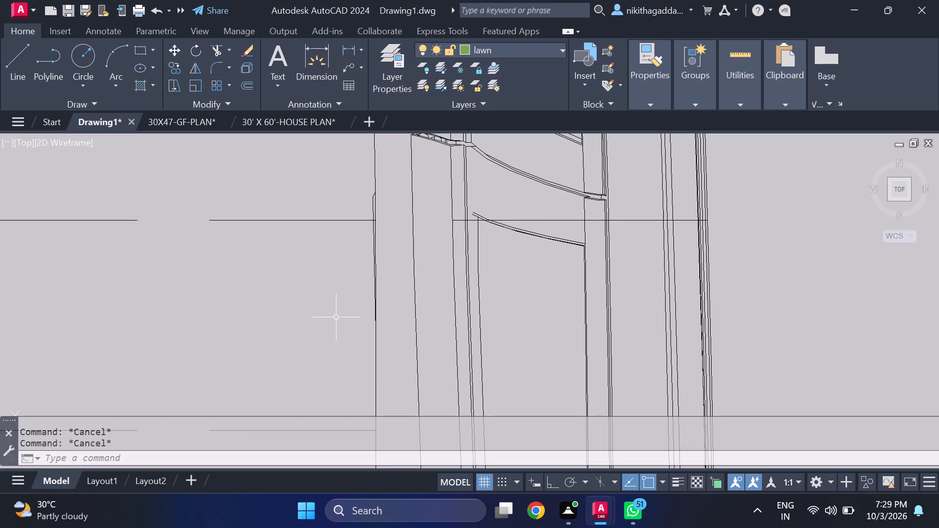
{"action": "scroll", "coordinate": [395, 309], "scroll_direction": "down", "scroll_amount": 4}
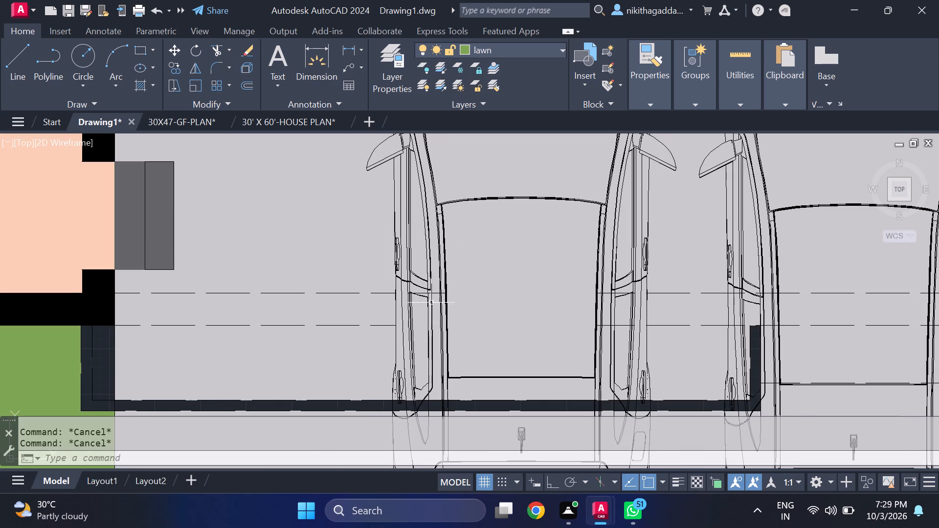
{"action": "scroll", "coordinate": [541, 306], "scroll_direction": "down", "scroll_amount": 1}
{"action": "scroll", "coordinate": [572, 332], "scroll_direction": "down", "scroll_amount": 2}
{"action": "scroll", "coordinate": [572, 331], "scroll_direction": "up", "scroll_amount": 1}
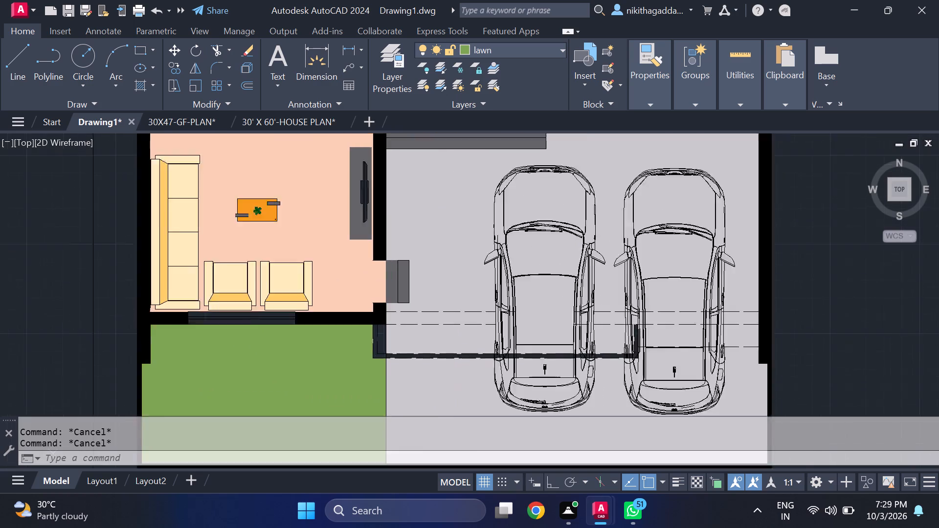
Trim the northern dashed line's pieces between the door-edge lines and the window frame on the western car's west side.
{"action": "scroll", "coordinate": [572, 331], "scroll_direction": "up", "scroll_amount": 1}
{"action": "type", "text": "tr"}
{"action": "key", "text": "Return"}
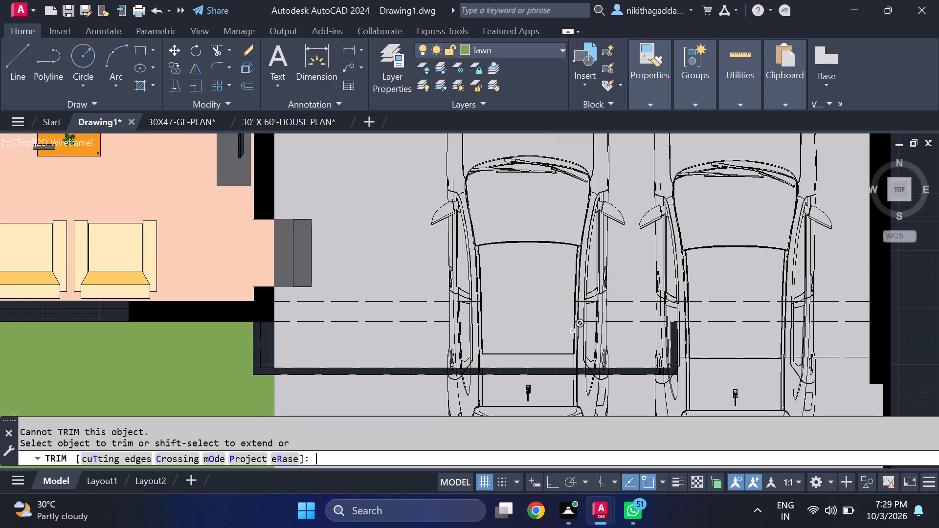
{"action": "scroll", "coordinate": [459, 313], "scroll_direction": "up", "scroll_amount": 5}
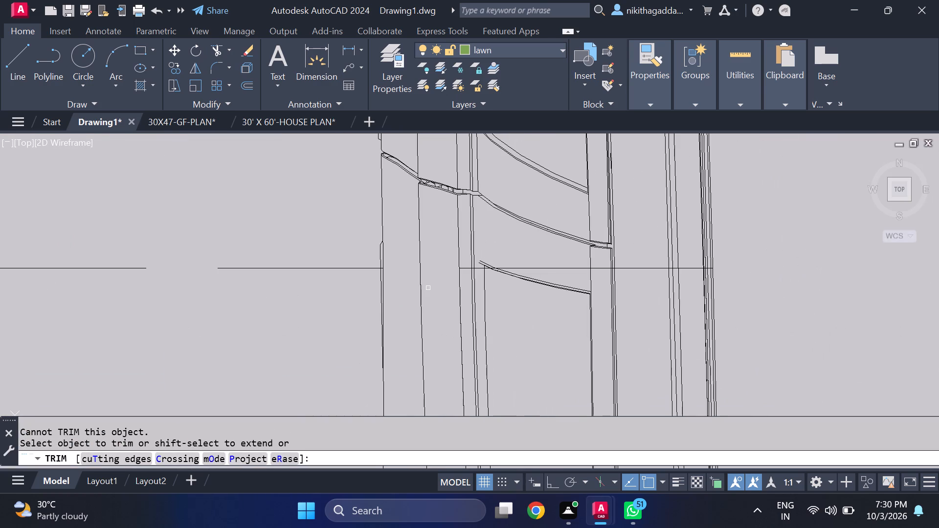
{"action": "left_click", "coordinate": [466, 266]}
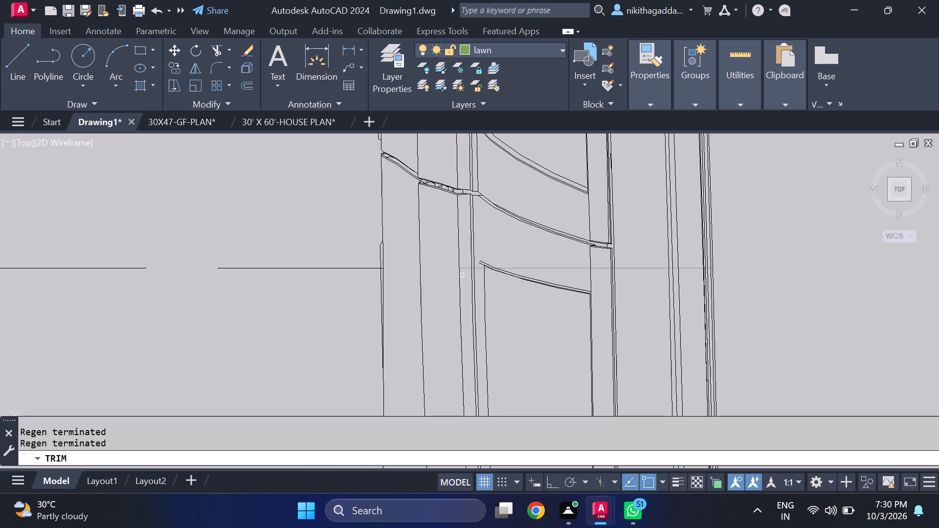
{"action": "left_click", "coordinate": [466, 270]}
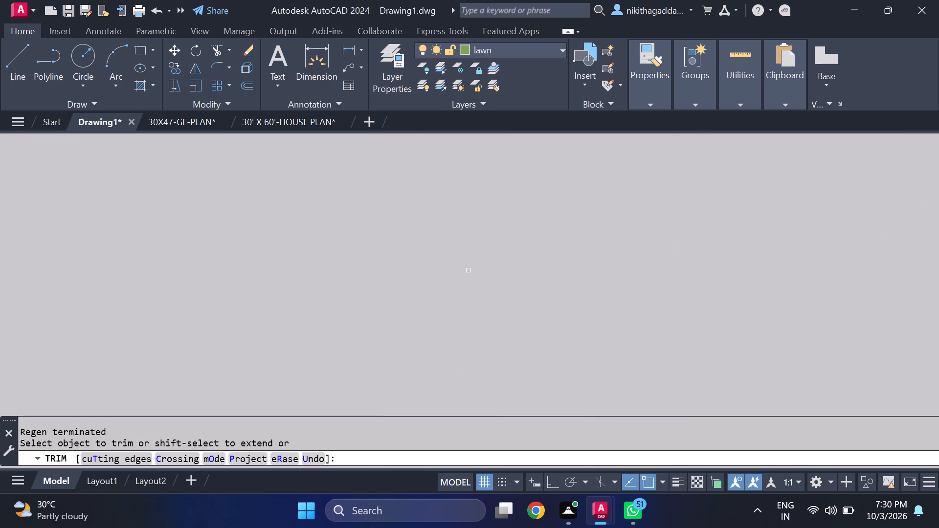
{"action": "scroll", "coordinate": [554, 282], "scroll_direction": "down", "scroll_amount": 5}
{"action": "scroll", "coordinate": [561, 292], "scroll_direction": "up", "scroll_amount": 4}
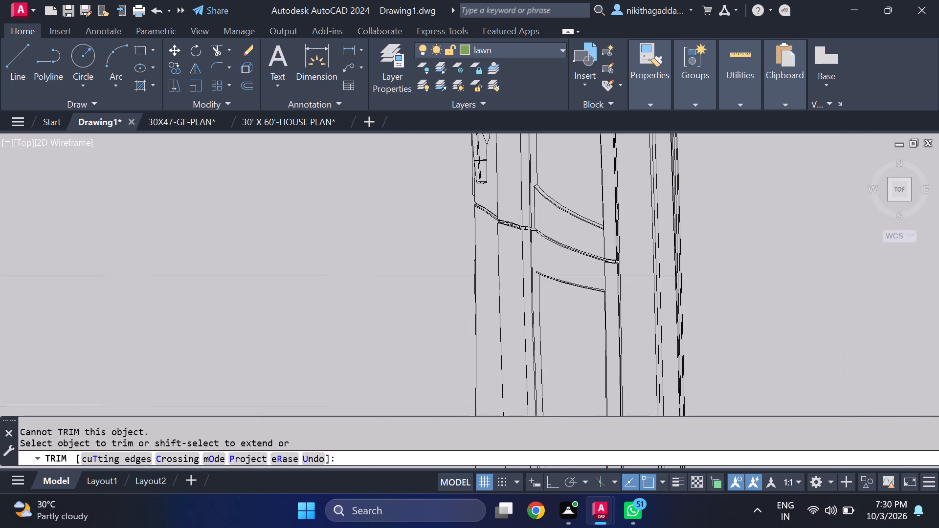
{"action": "scroll", "coordinate": [506, 288], "scroll_direction": "up", "scroll_amount": 3}
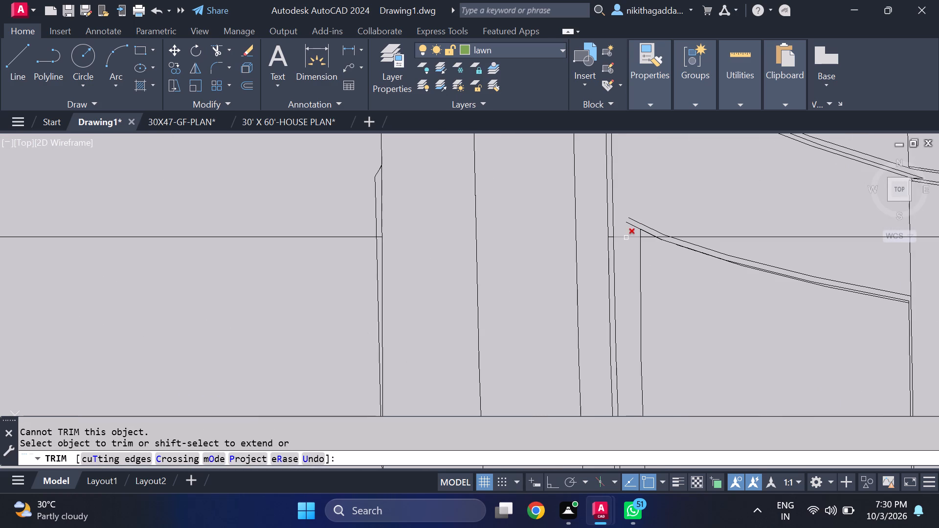
{"action": "left_click", "coordinate": [626, 237]}
{"action": "left_click", "coordinate": [610, 237]}
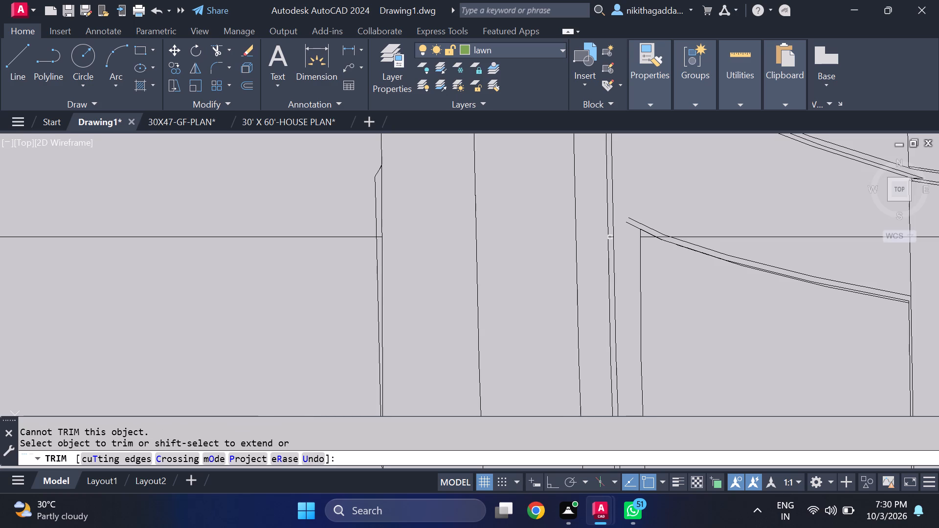
{"action": "scroll", "coordinate": [613, 236], "scroll_direction": "up", "scroll_amount": 4}
{"action": "left_click", "coordinate": [606, 238]}
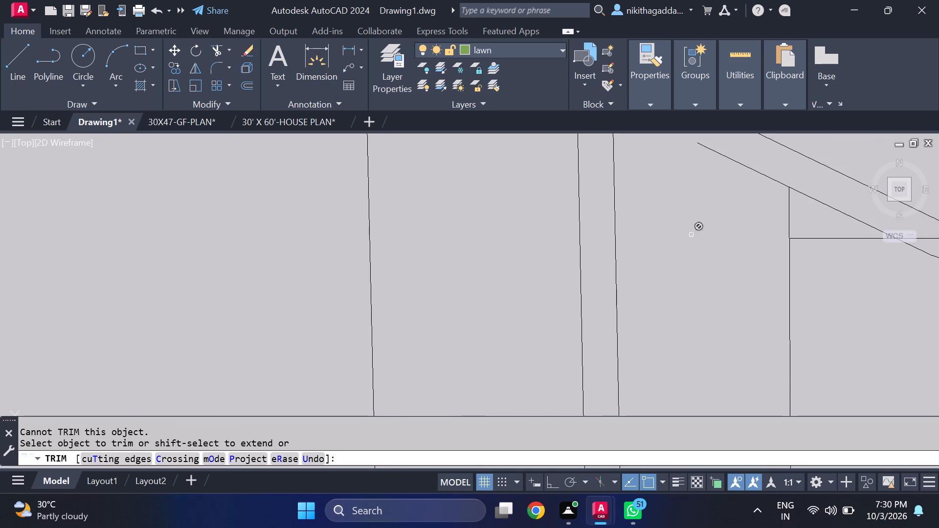
Trim the northern dashed line's pieces across the curved window lines on the western car's west side.
{"action": "scroll", "coordinate": [738, 242], "scroll_direction": "down", "scroll_amount": 4}
{"action": "scroll", "coordinate": [782, 246], "scroll_direction": "up", "scroll_amount": 2}
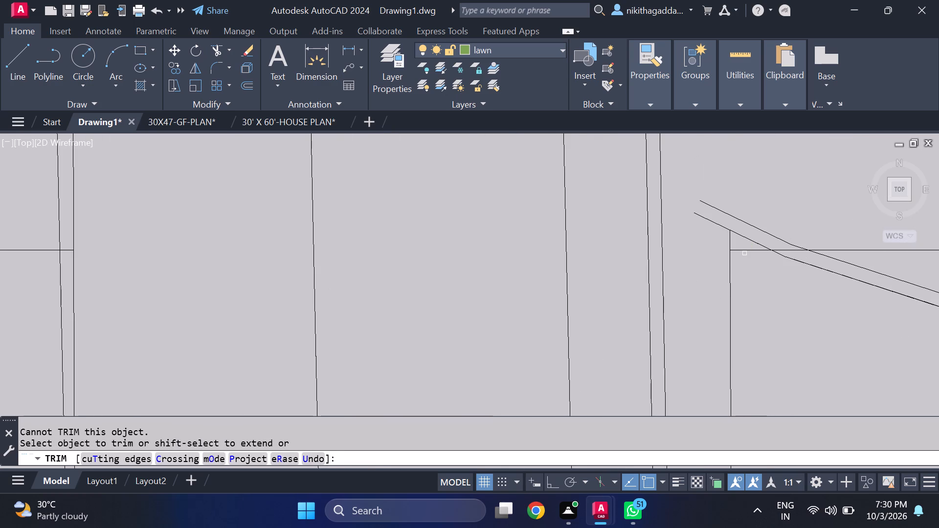
{"action": "left_click", "coordinate": [742, 249]}
{"action": "scroll", "coordinate": [799, 243], "scroll_direction": "up", "scroll_amount": 1}
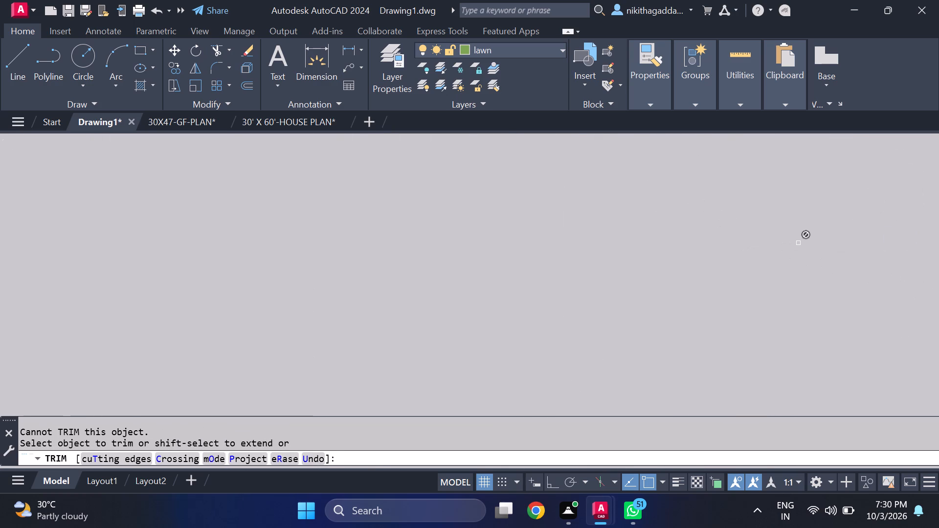
{"action": "scroll", "coordinate": [798, 252], "scroll_direction": "down", "scroll_amount": 5}
{"action": "scroll", "coordinate": [803, 258], "scroll_direction": "up", "scroll_amount": 6}
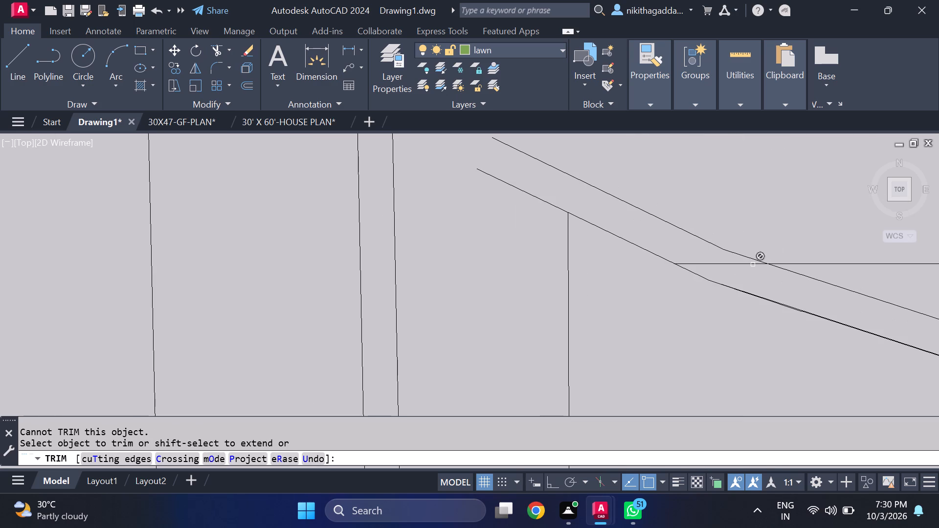
{"action": "left_click", "coordinate": [750, 264]}
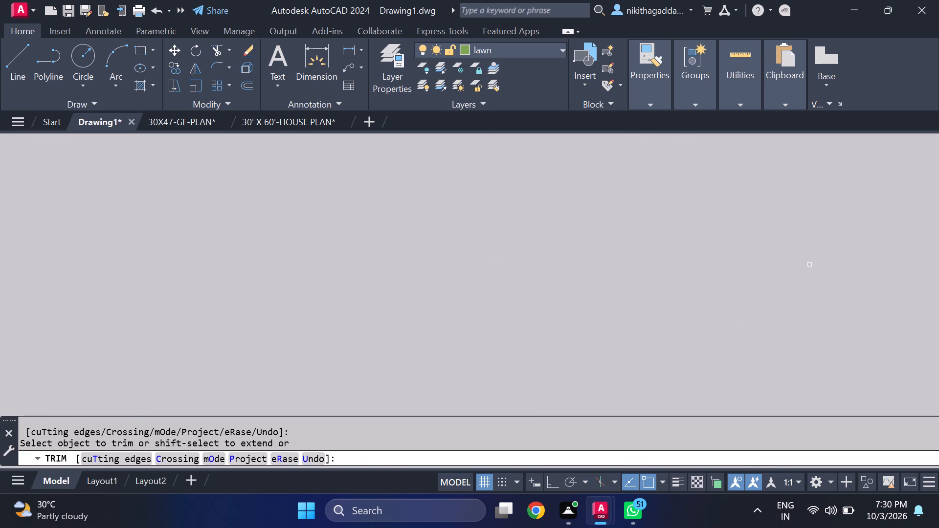
{"action": "scroll", "coordinate": [809, 267], "scroll_direction": "down", "scroll_amount": 5}
{"action": "scroll", "coordinate": [837, 260], "scroll_direction": "up", "scroll_amount": 3}
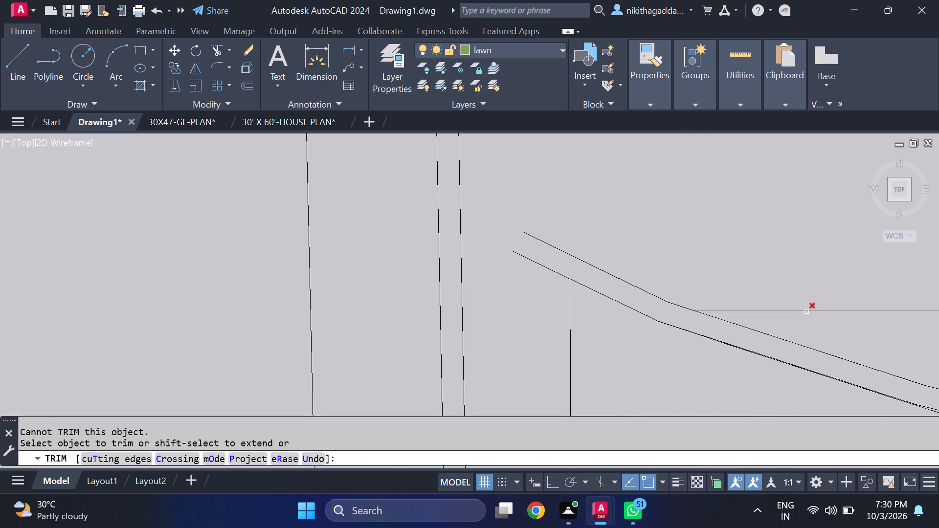
{"action": "left_click", "coordinate": [806, 311]}
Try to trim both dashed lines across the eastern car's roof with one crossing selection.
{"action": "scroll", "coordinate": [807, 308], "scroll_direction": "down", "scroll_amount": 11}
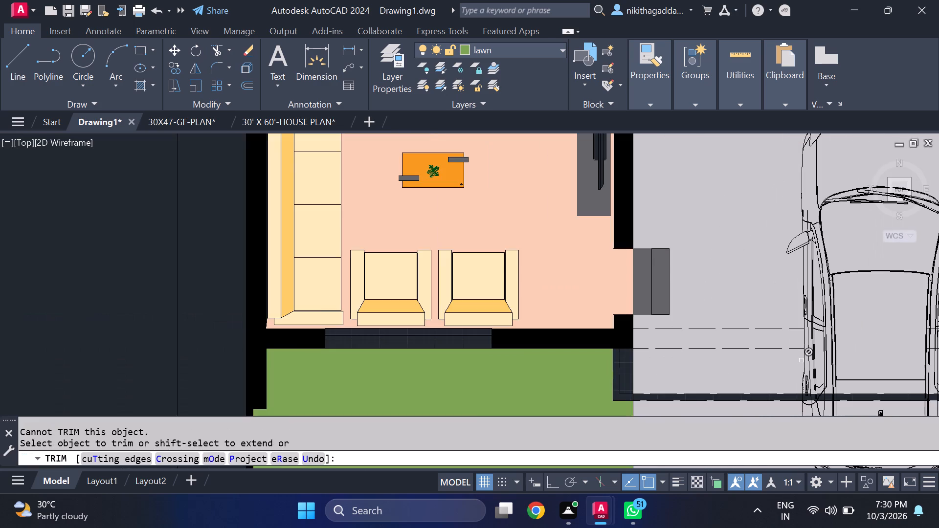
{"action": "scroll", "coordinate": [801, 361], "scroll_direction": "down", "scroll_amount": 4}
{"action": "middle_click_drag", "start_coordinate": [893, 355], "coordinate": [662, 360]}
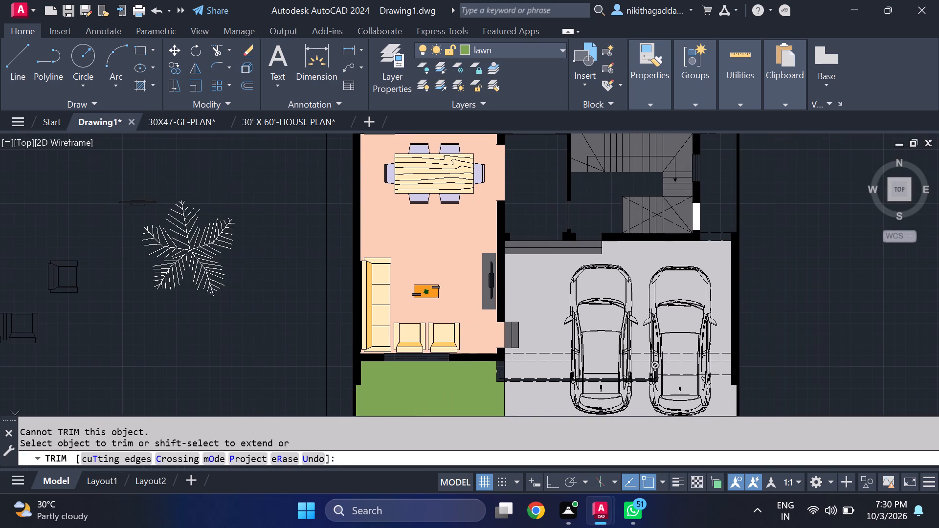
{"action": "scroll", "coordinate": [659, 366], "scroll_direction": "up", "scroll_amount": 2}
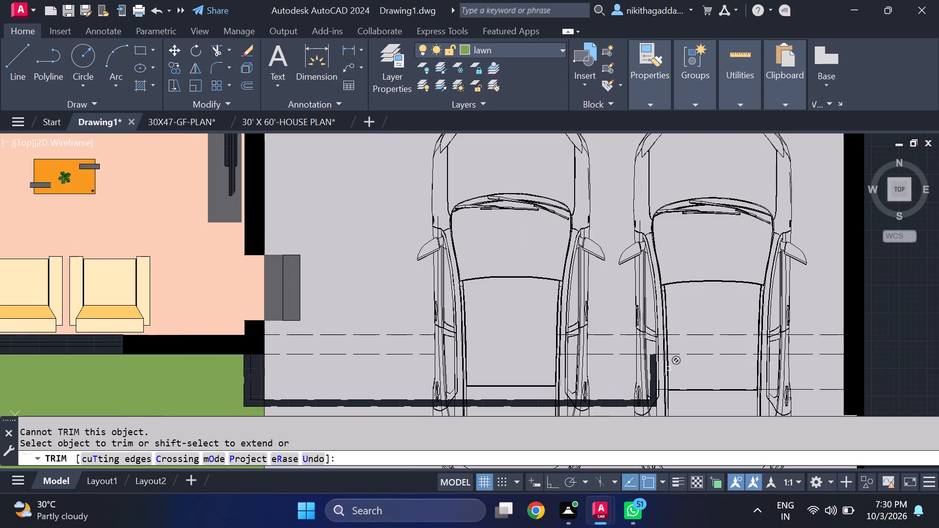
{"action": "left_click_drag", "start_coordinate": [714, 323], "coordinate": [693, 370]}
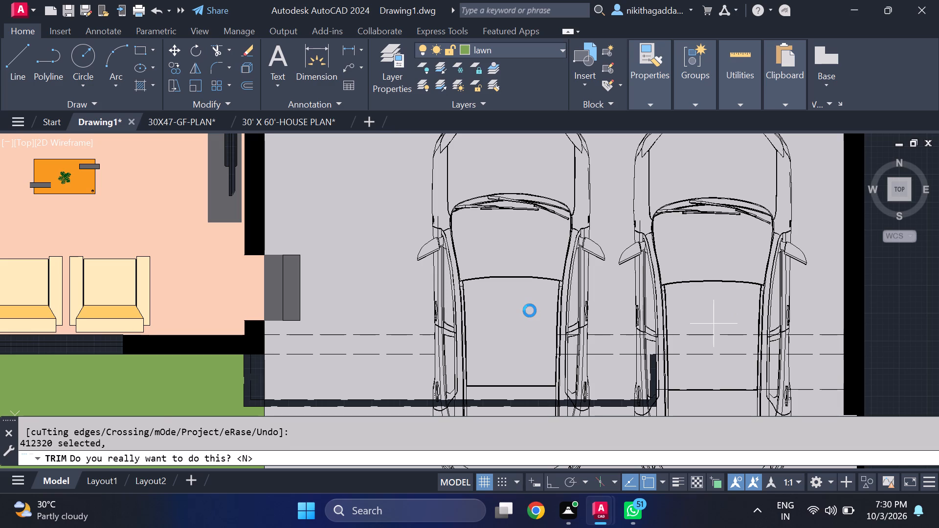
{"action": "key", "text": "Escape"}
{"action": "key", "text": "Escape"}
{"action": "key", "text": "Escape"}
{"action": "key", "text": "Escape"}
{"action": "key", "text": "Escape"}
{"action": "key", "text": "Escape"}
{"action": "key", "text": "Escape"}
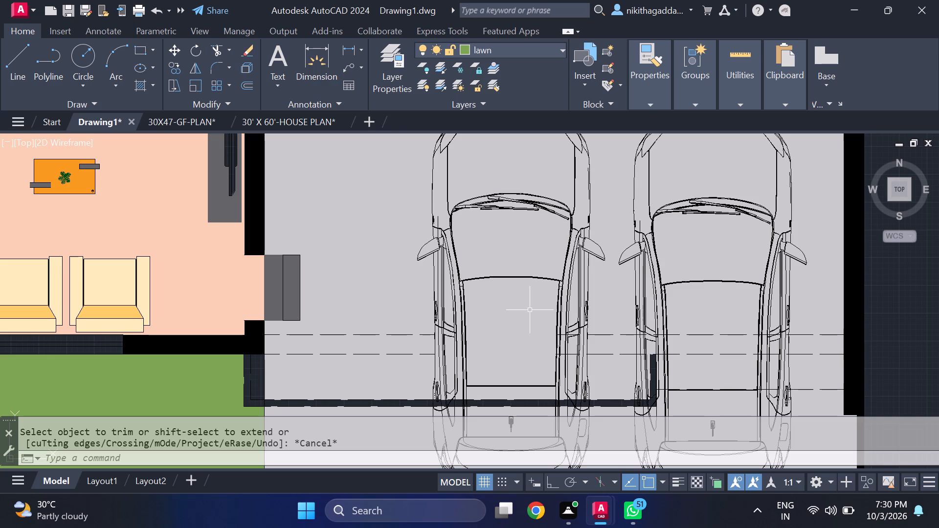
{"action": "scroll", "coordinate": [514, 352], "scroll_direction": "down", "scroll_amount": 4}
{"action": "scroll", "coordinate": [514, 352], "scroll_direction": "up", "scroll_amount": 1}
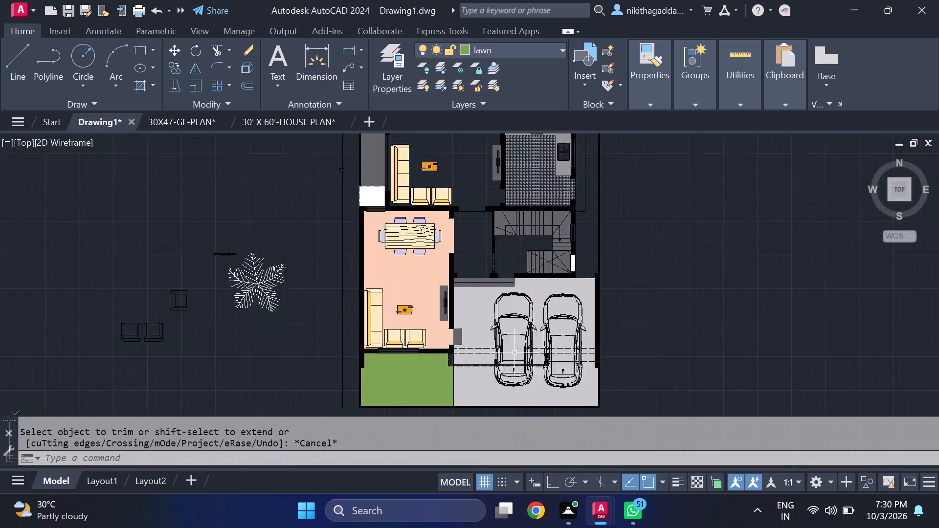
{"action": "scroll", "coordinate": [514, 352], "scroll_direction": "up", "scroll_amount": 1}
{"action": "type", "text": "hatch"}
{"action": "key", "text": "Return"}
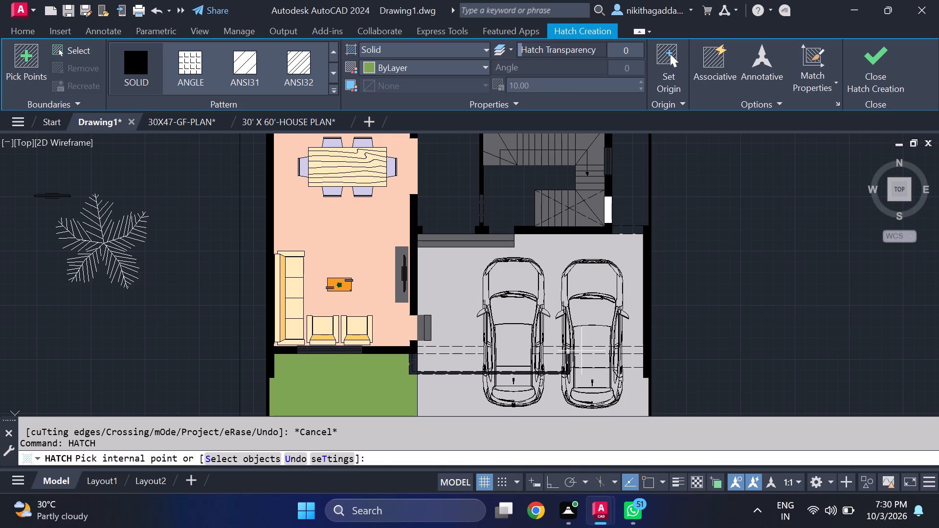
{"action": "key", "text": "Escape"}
Trim the northern and southern dashed lines one at a time across the eastern car's roof.
{"action": "type", "text": "tr"}
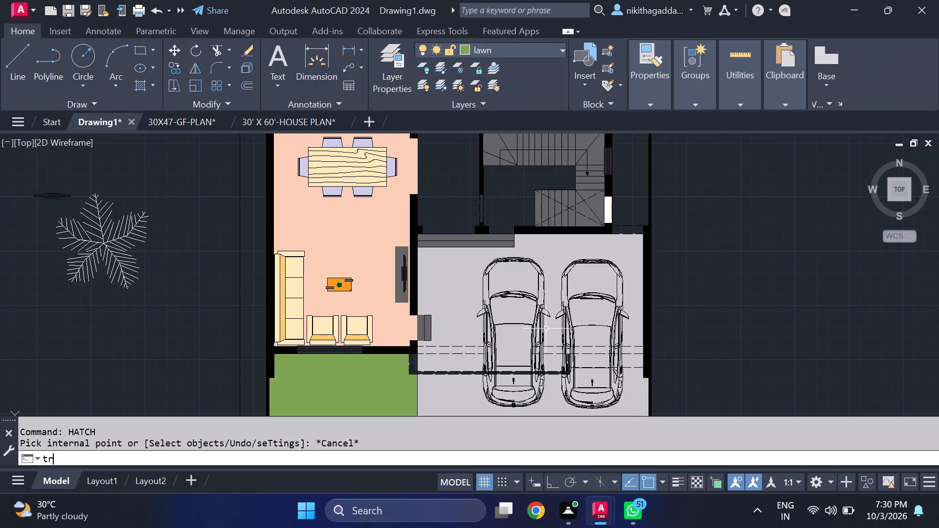
{"action": "key", "text": "Return"}
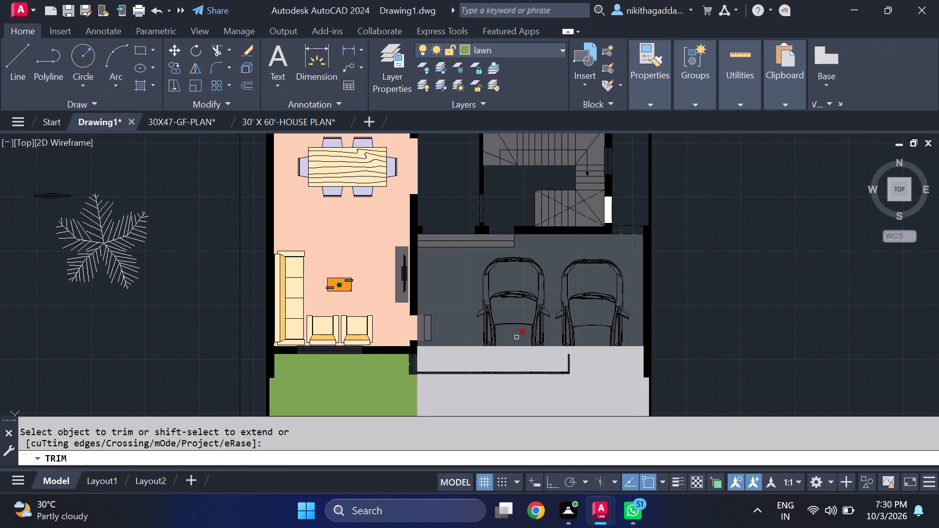
{"action": "middle_click_drag", "start_coordinate": [554, 330], "coordinate": [520, 277]}
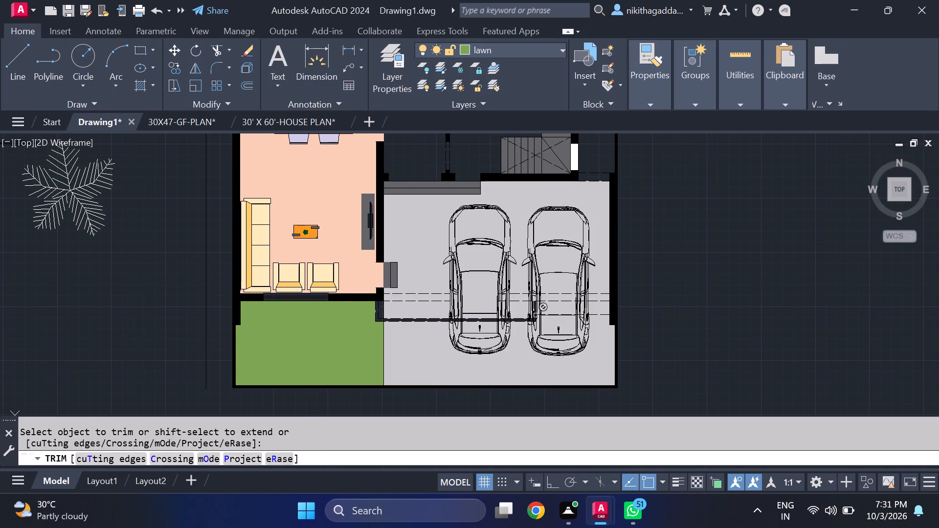
{"action": "scroll", "coordinate": [525, 296], "scroll_direction": "up", "scroll_amount": 4}
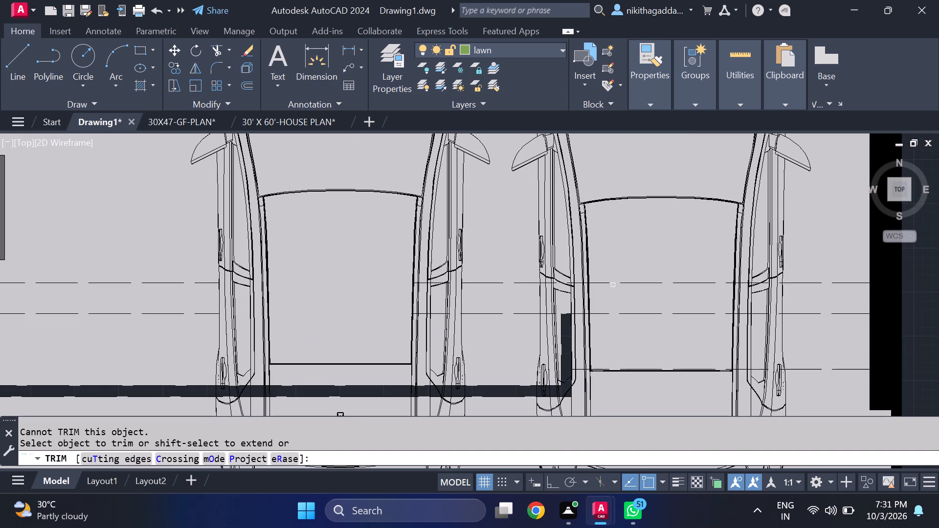
{"action": "left_click", "coordinate": [629, 283]}
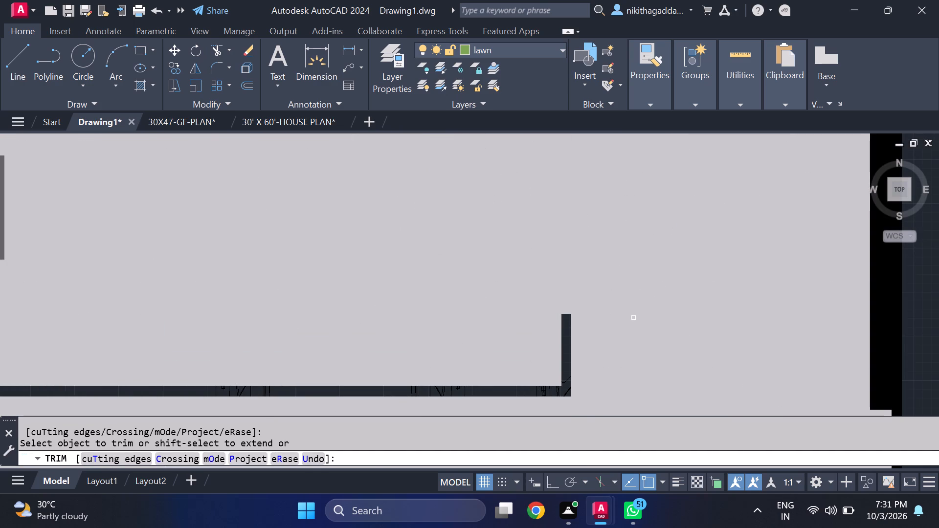
{"action": "scroll", "coordinate": [634, 323], "scroll_direction": "down", "scroll_amount": 4}
{"action": "scroll", "coordinate": [645, 320], "scroll_direction": "up", "scroll_amount": 3}
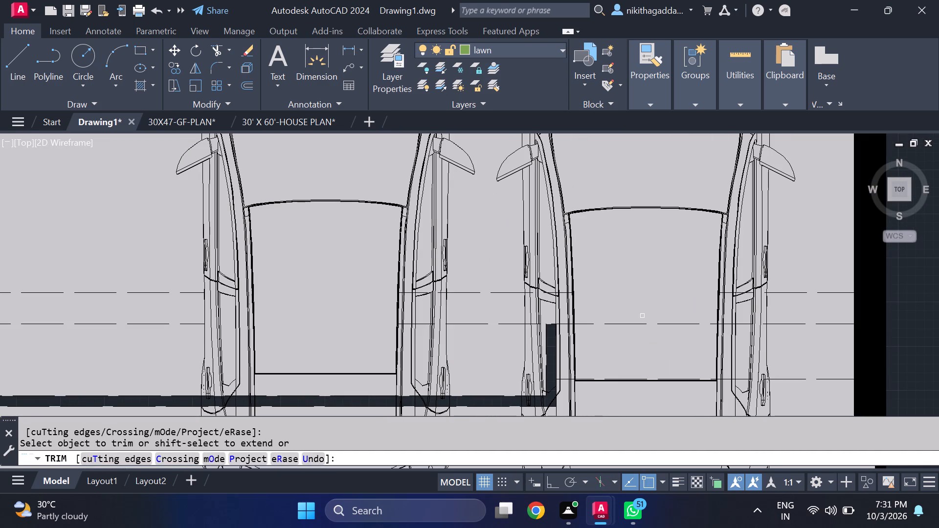
{"action": "left_click", "coordinate": [631, 324]}
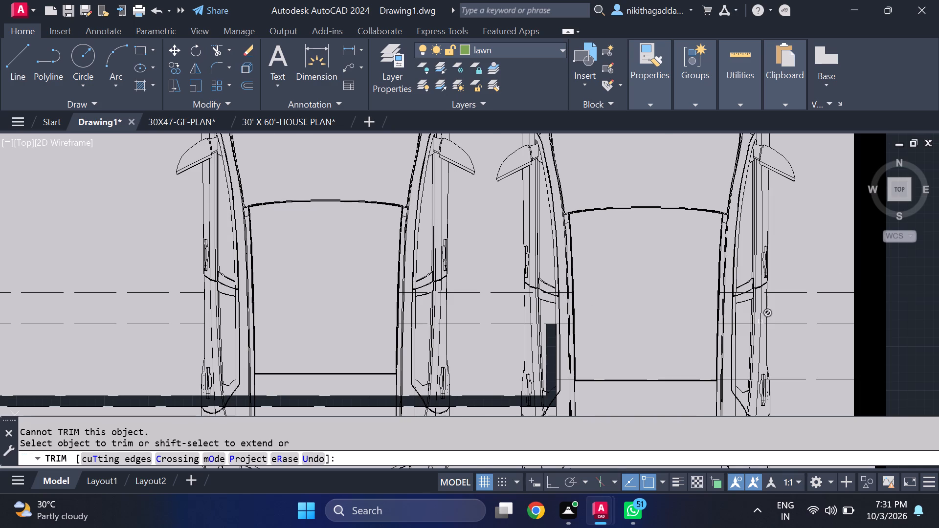
Trim the southern dashed line's pieces across the side window and adjoining door-edge lines on the eastern car's east side.
{"action": "scroll", "coordinate": [752, 323], "scroll_direction": "up", "scroll_amount": 3}
{"action": "left_click", "coordinate": [731, 327]}
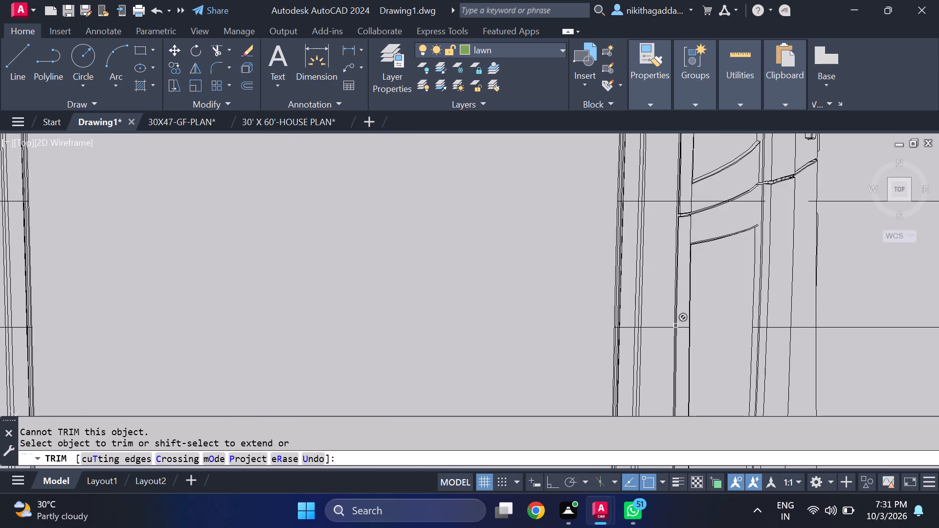
{"action": "left_click", "coordinate": [676, 327]}
{"action": "left_click", "coordinate": [660, 328]}
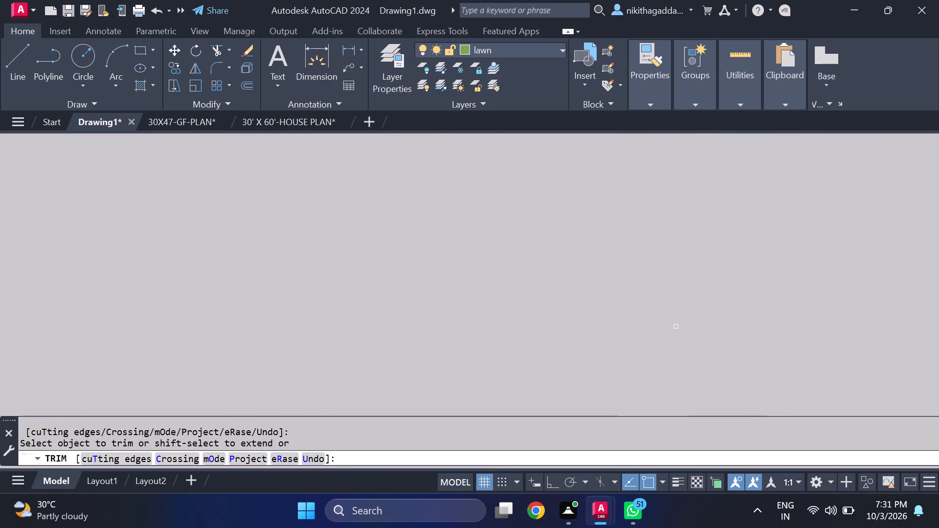
{"action": "left_click", "coordinate": [679, 327]}
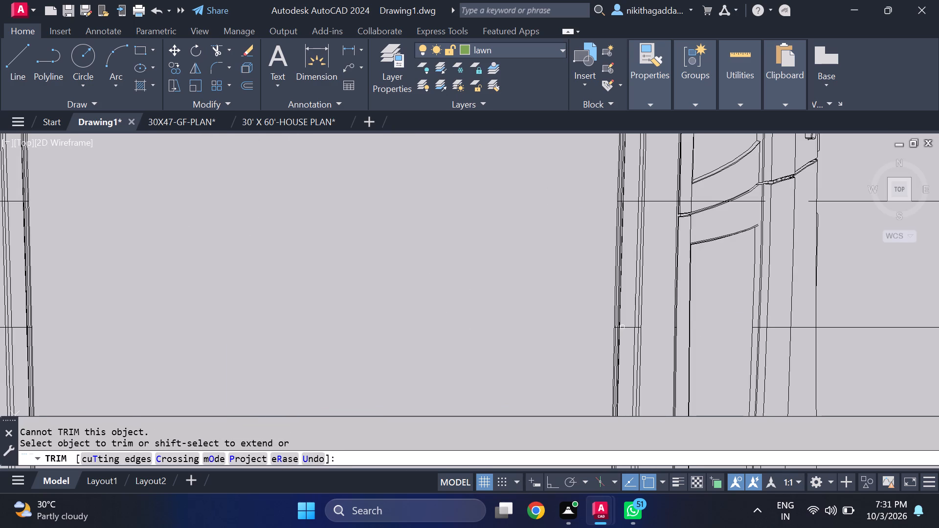
Trim the southern dashed line's short pieces across the closely spaced roof-edge lines on the eastern car's east side.
{"action": "left_click", "coordinate": [625, 328]}
{"action": "scroll", "coordinate": [629, 328], "scroll_direction": "up", "scroll_amount": 4}
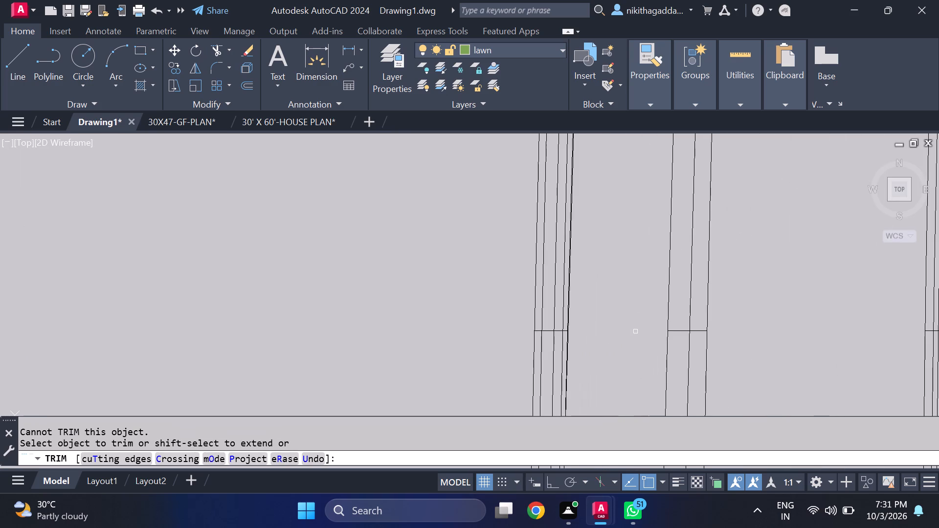
{"action": "left_click", "coordinate": [551, 331]}
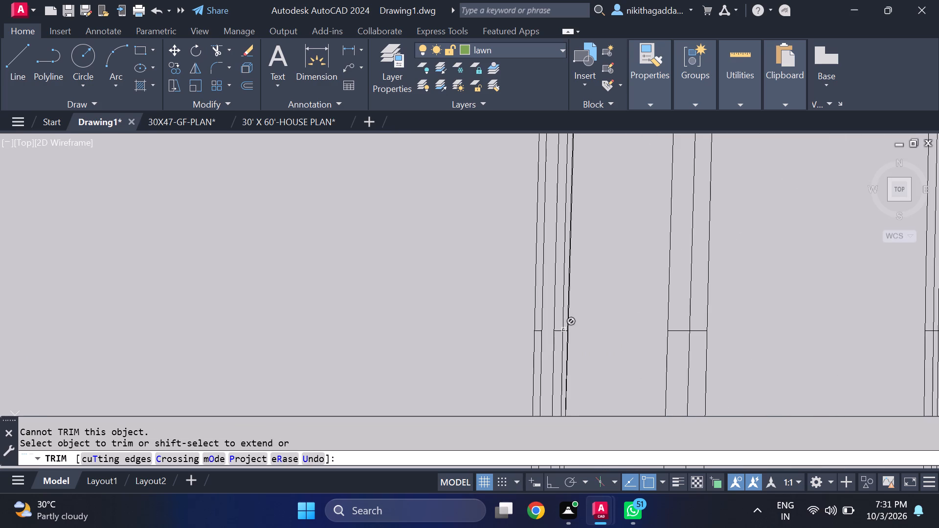
{"action": "left_click", "coordinate": [562, 330]}
{"action": "left_click", "coordinate": [559, 332]}
{"action": "left_click", "coordinate": [565, 331]}
{"action": "left_click", "coordinate": [538, 331]}
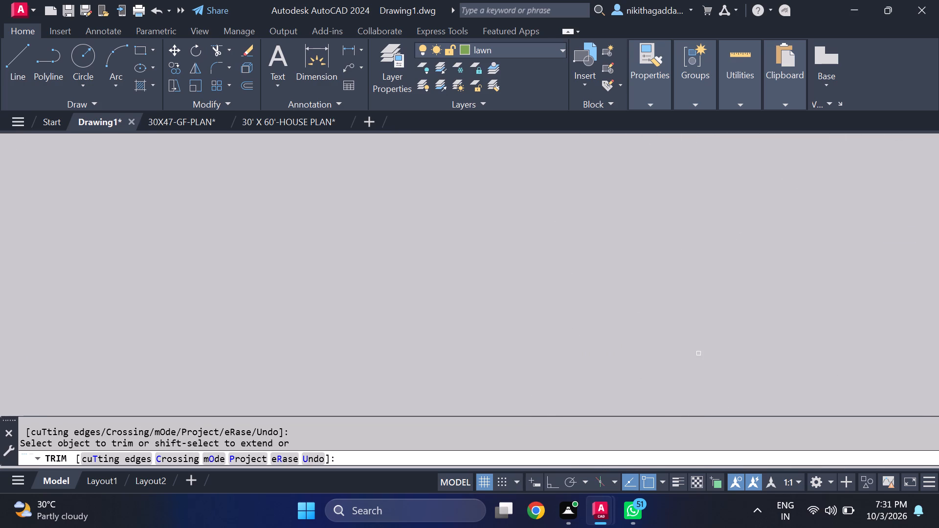
{"action": "scroll", "coordinate": [535, 313], "scroll_direction": "down", "scroll_amount": 2}
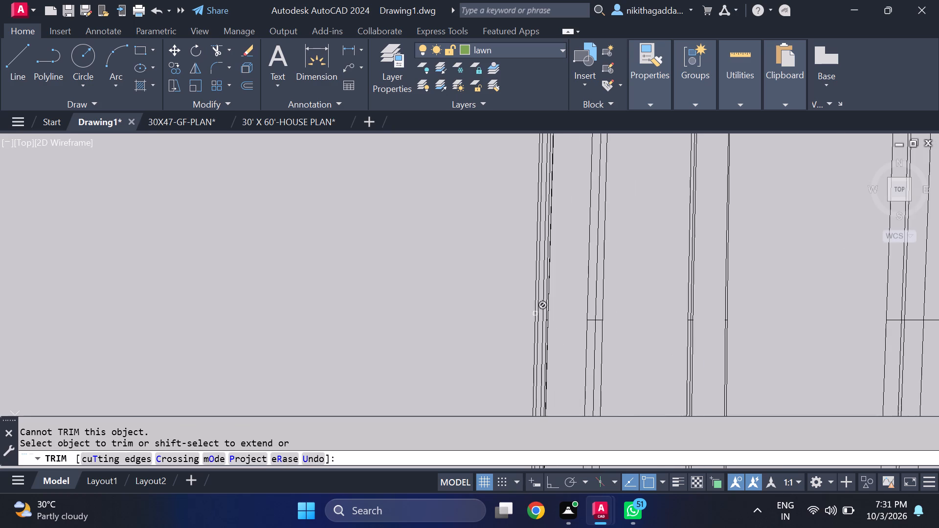
{"action": "scroll", "coordinate": [596, 329], "scroll_direction": "up", "scroll_amount": 5}
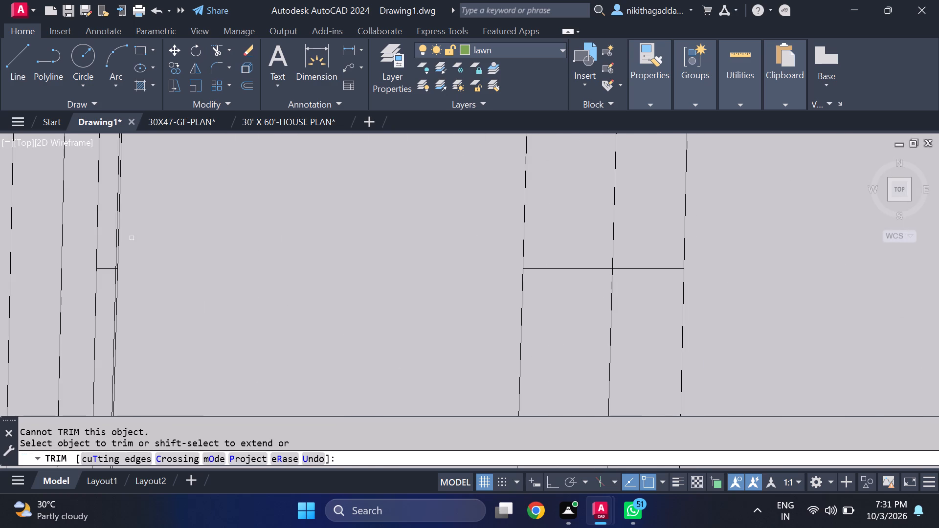
{"action": "left_click", "coordinate": [103, 268]}
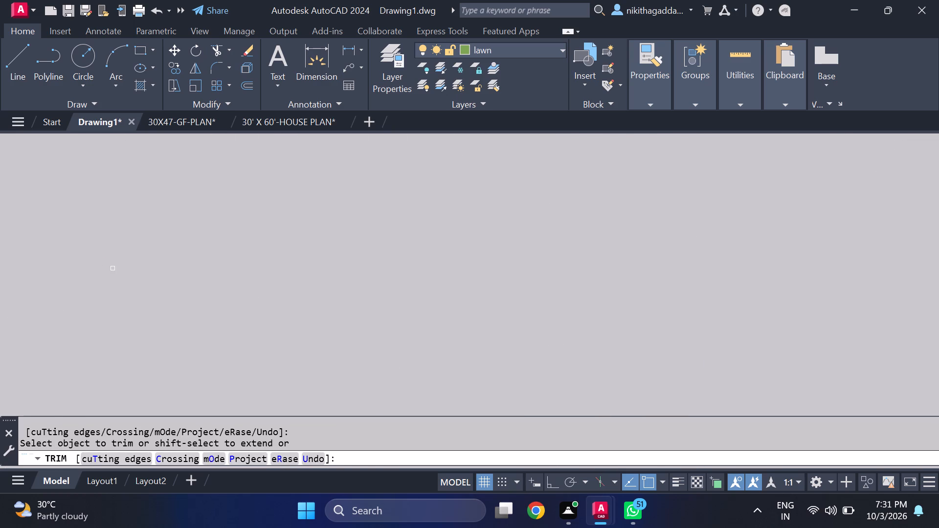
{"action": "scroll", "coordinate": [406, 317], "scroll_direction": "down", "scroll_amount": 5}
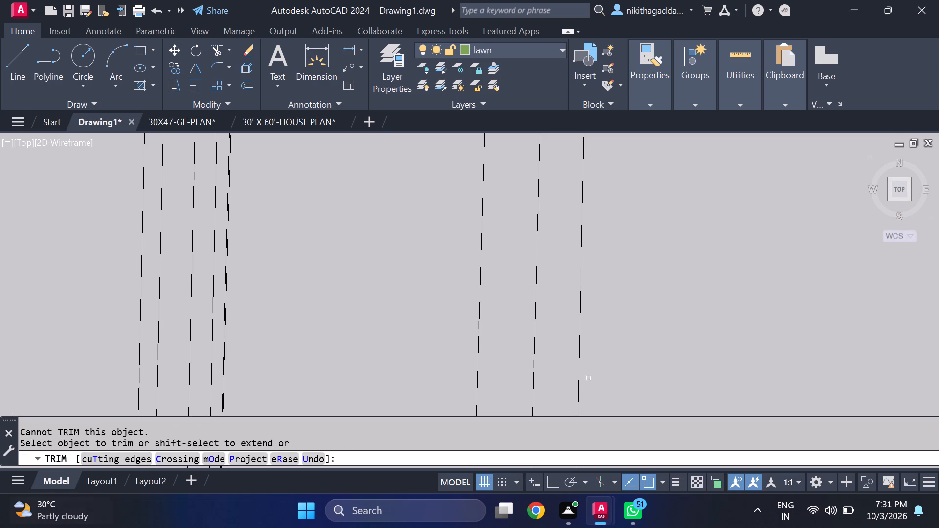
{"action": "left_click", "coordinate": [512, 286]}
{"action": "left_click", "coordinate": [549, 287]}
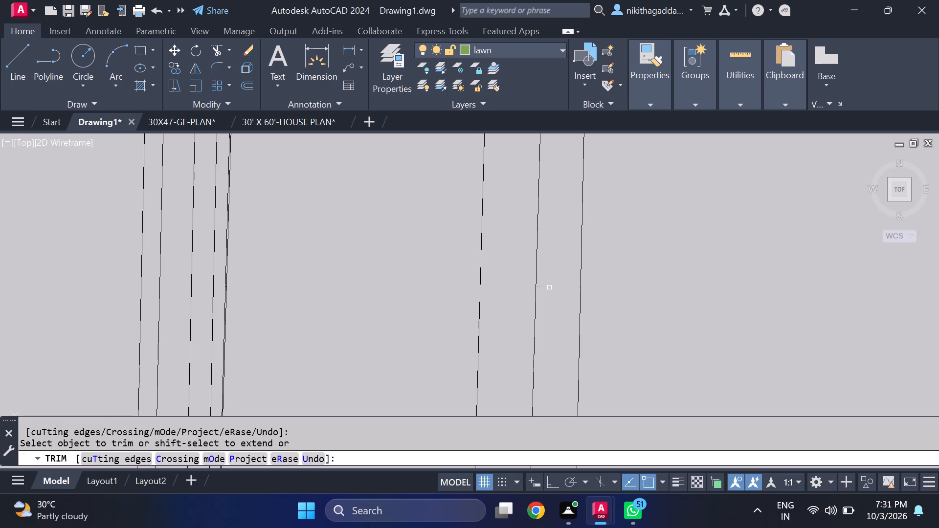
Trim the southern dashed line's pieces across the door-edge and outer body lines on the eastern car's east side.
{"action": "scroll", "coordinate": [641, 281], "scroll_direction": "down", "scroll_amount": 5}
{"action": "scroll", "coordinate": [709, 290], "scroll_direction": "down", "scroll_amount": 5}
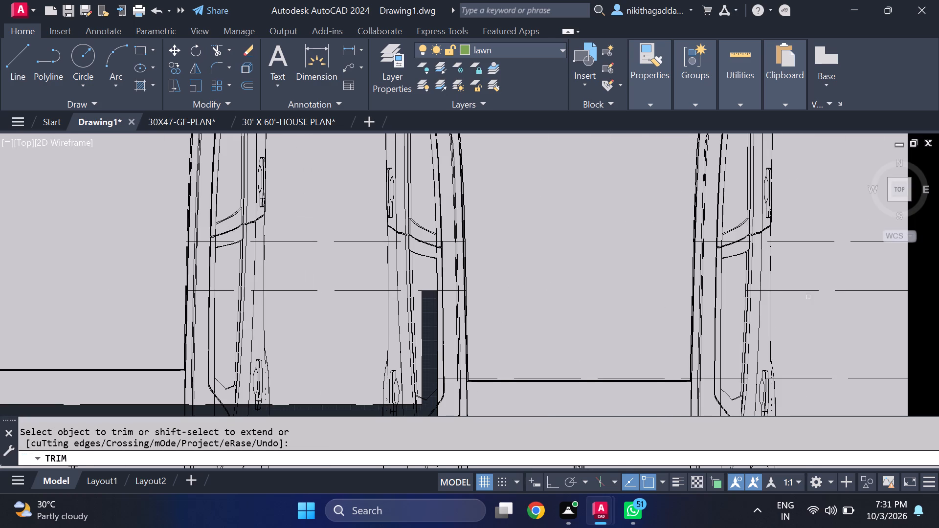
{"action": "scroll", "coordinate": [786, 290], "scroll_direction": "up", "scroll_amount": 2}
{"action": "scroll", "coordinate": [723, 288], "scroll_direction": "up", "scroll_amount": 3}
{"action": "left_click", "coordinate": [662, 293]}
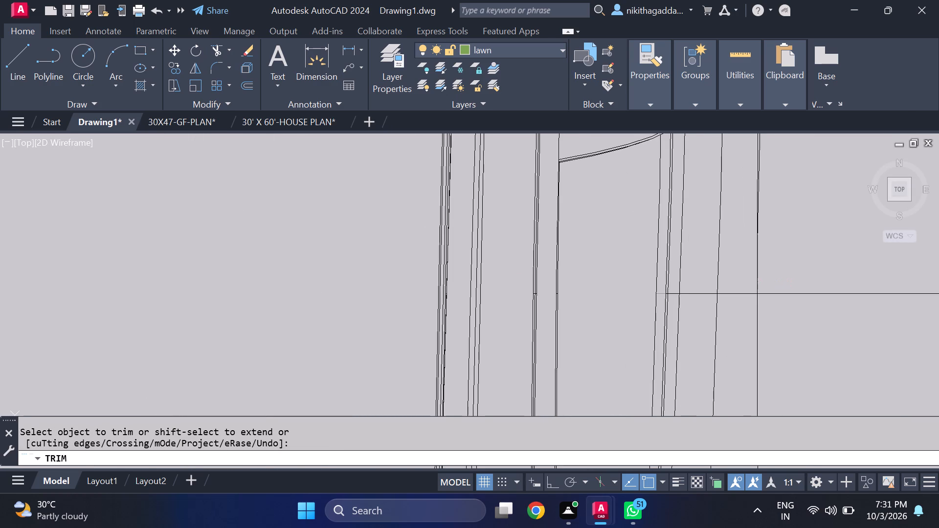
{"action": "left_click", "coordinate": [676, 293]}
{"action": "left_click", "coordinate": [699, 294]}
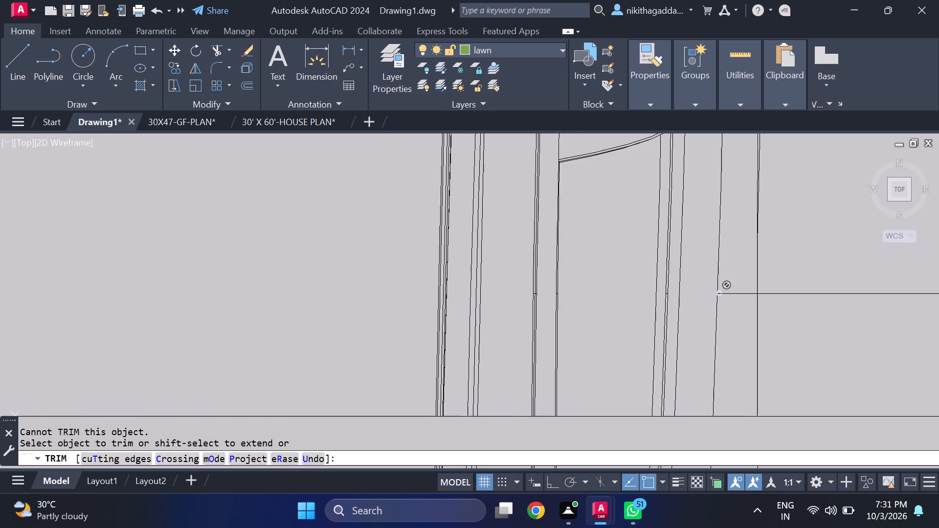
{"action": "left_click", "coordinate": [726, 293]}
Trim the northern dashed line's piece between the roof-edge lines on the eastern car's east side.
{"action": "scroll", "coordinate": [820, 291], "scroll_direction": "down", "scroll_amount": 9}
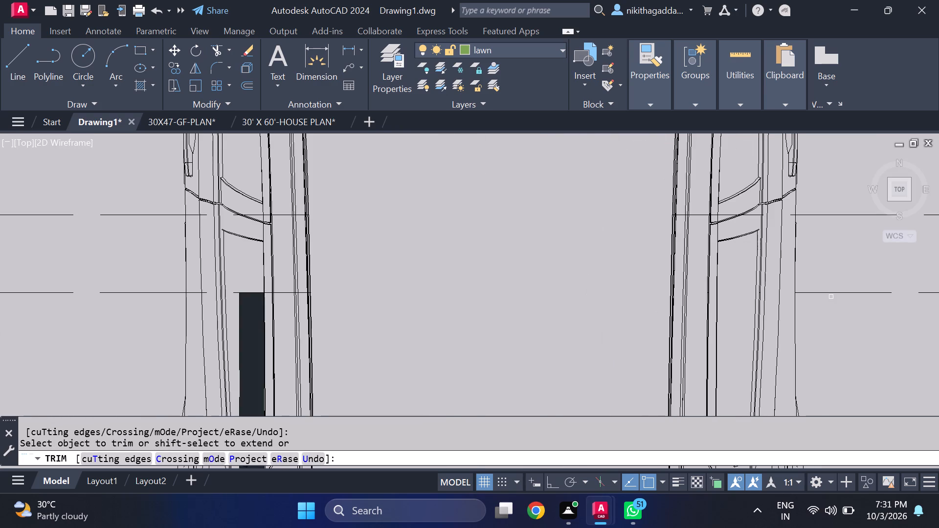
{"action": "scroll", "coordinate": [832, 295], "scroll_direction": "down", "scroll_amount": 5}
{"action": "scroll", "coordinate": [829, 294], "scroll_direction": "up", "scroll_amount": 4}
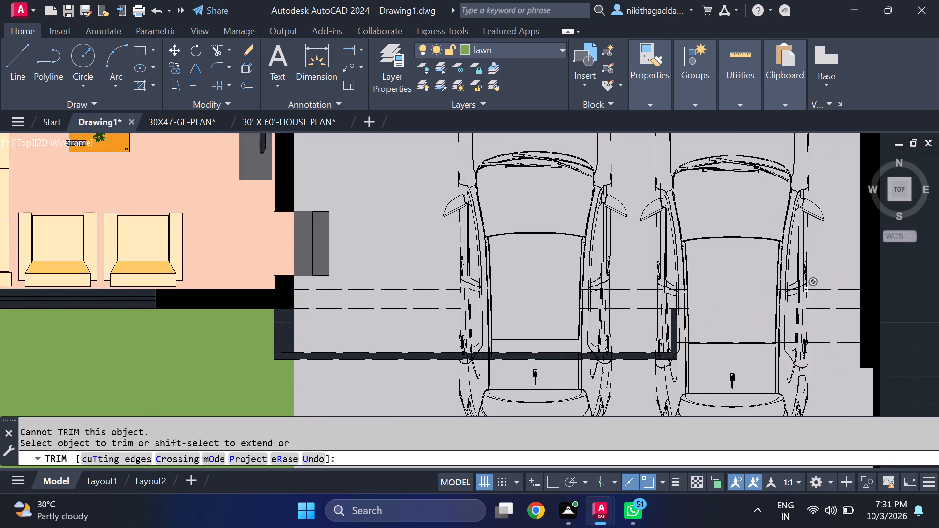
{"action": "scroll", "coordinate": [783, 286], "scroll_direction": "up", "scroll_amount": 5}
{"action": "left_click", "coordinate": [753, 305]}
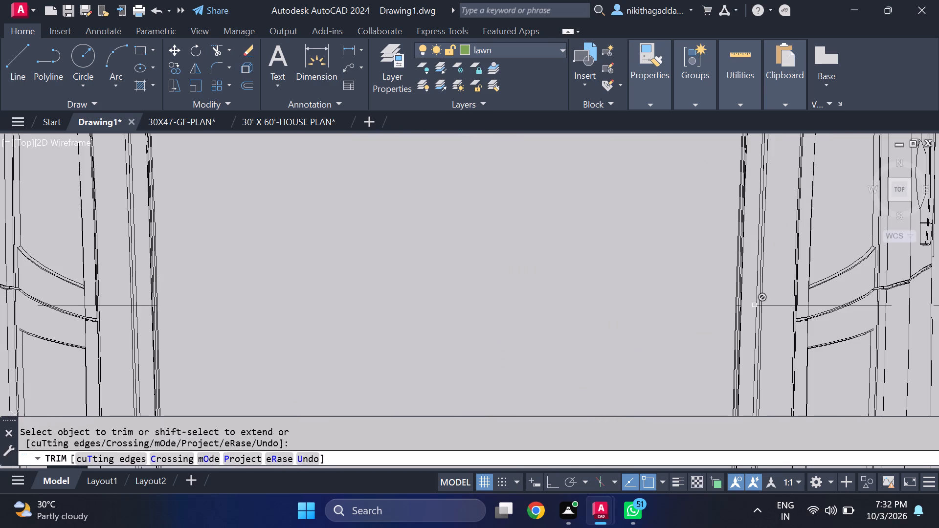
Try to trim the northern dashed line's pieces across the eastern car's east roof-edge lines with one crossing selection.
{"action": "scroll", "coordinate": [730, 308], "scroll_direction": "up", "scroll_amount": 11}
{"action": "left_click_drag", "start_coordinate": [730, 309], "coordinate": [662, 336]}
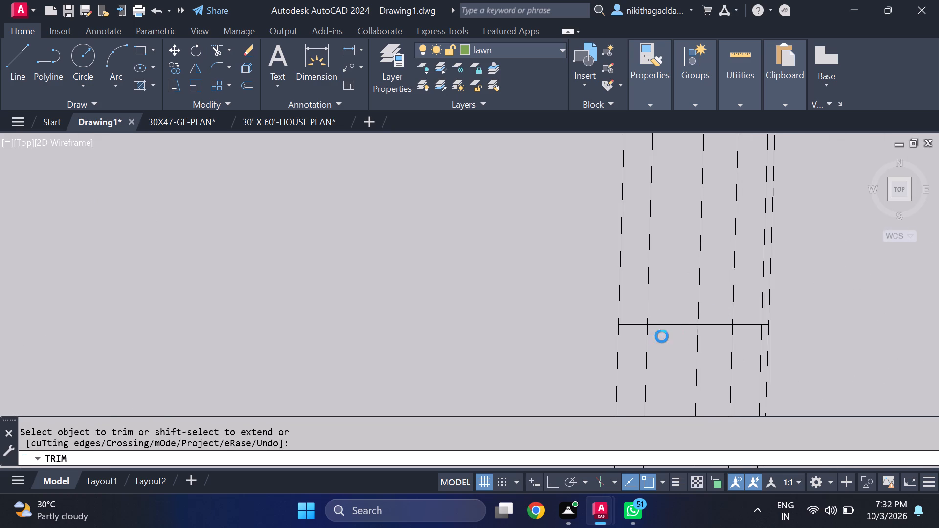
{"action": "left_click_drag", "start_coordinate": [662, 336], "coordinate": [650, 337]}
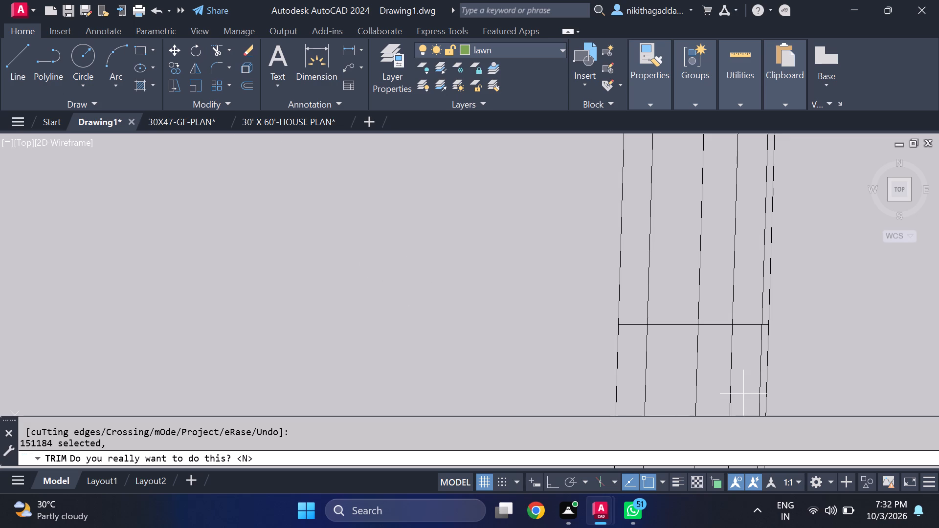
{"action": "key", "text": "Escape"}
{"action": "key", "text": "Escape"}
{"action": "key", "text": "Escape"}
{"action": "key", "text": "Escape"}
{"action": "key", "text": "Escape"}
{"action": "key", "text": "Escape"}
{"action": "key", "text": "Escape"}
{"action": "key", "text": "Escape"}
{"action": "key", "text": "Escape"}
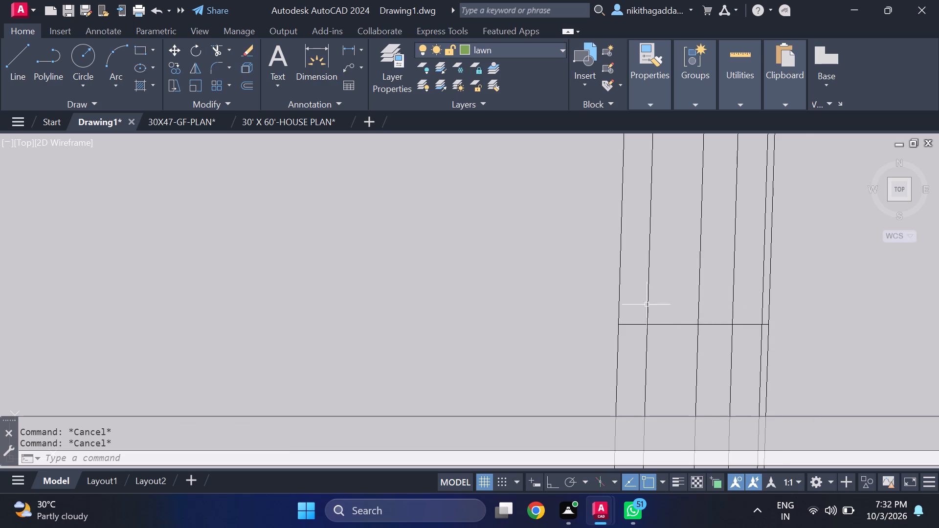
Restart Trim and cut the southern dashed line's pieces across the roof-edge lines on the western car's east side.
{"action": "scroll", "coordinate": [635, 304], "scroll_direction": "down", "scroll_amount": 13}
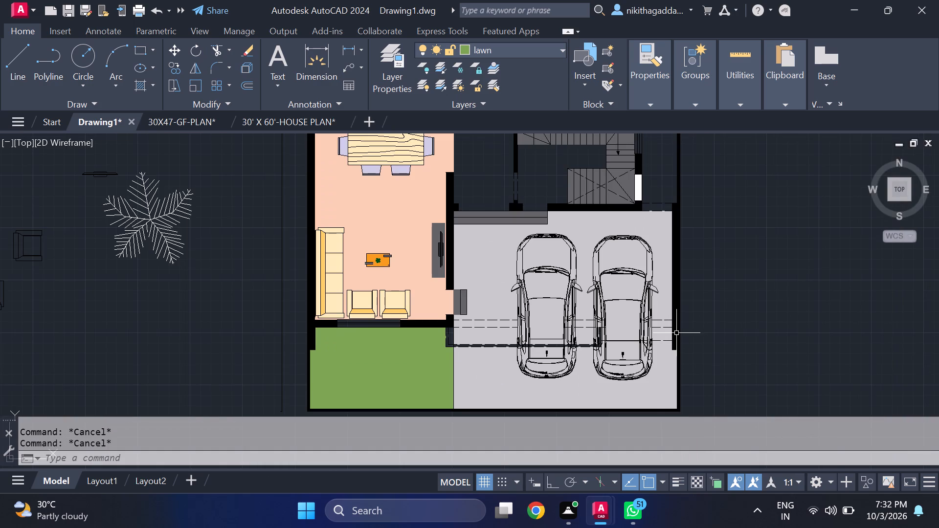
{"action": "scroll", "coordinate": [652, 328], "scroll_direction": "up", "scroll_amount": 3}
{"action": "scroll", "coordinate": [652, 328], "scroll_direction": "down", "scroll_amount": 5}
{"action": "scroll", "coordinate": [652, 328], "scroll_direction": "up", "scroll_amount": 2}
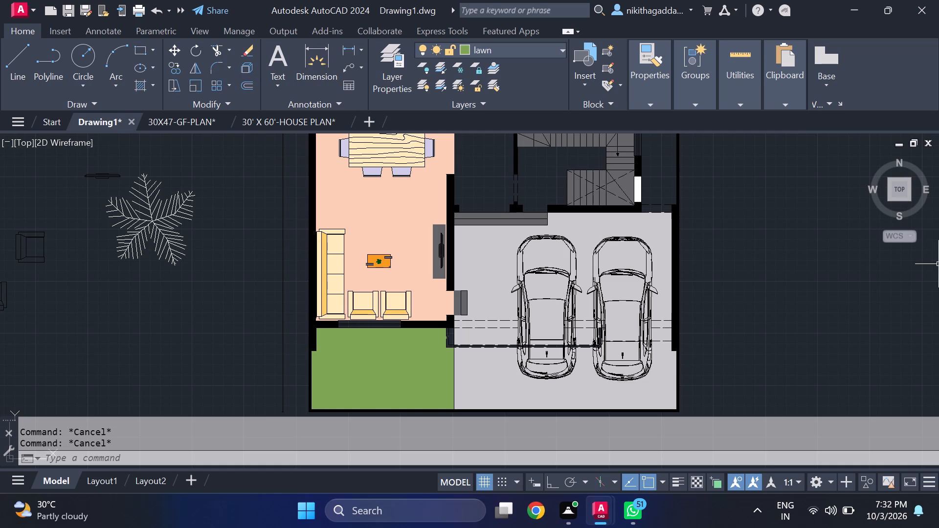
{"action": "key", "text": "h"}
{"action": "key", "text": "Escape"}
{"action": "type", "text": "tr"}
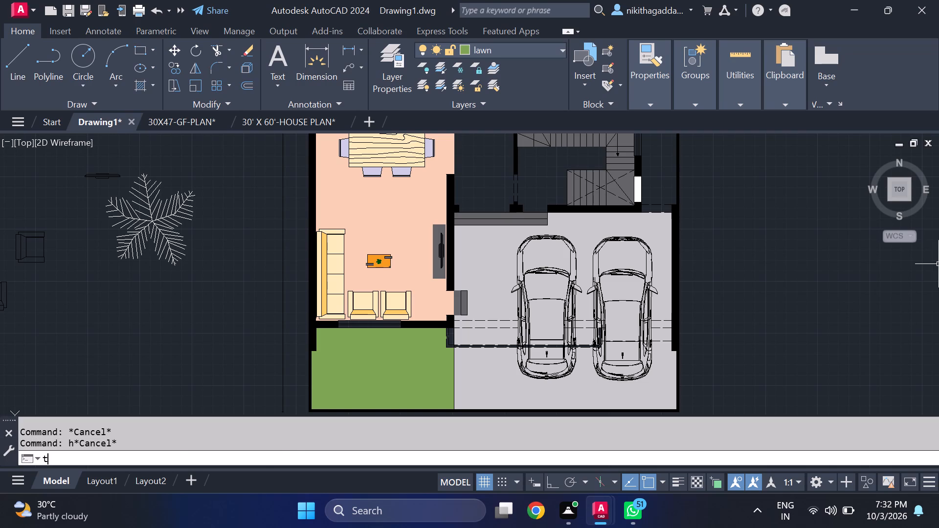
{"action": "key", "text": "Return"}
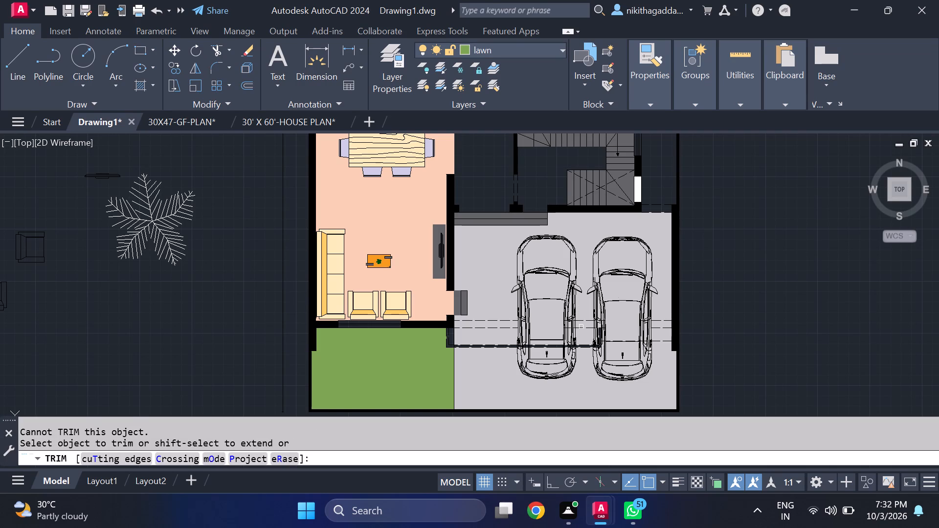
{"action": "scroll", "coordinate": [575, 337], "scroll_direction": "up", "scroll_amount": 4}
{"action": "left_click", "coordinate": [552, 311]}
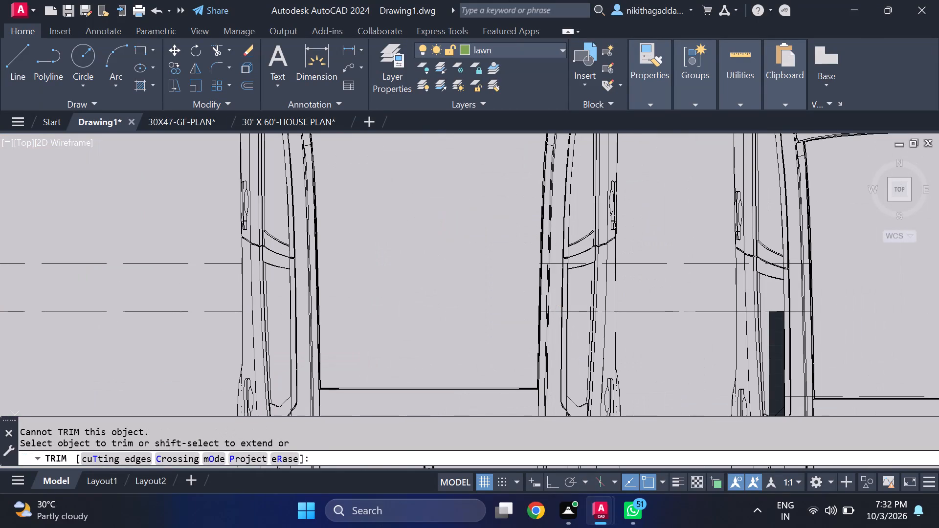
{"action": "left_click", "coordinate": [540, 311]}
{"action": "scroll", "coordinate": [542, 310], "scroll_direction": "up", "scroll_amount": 3}
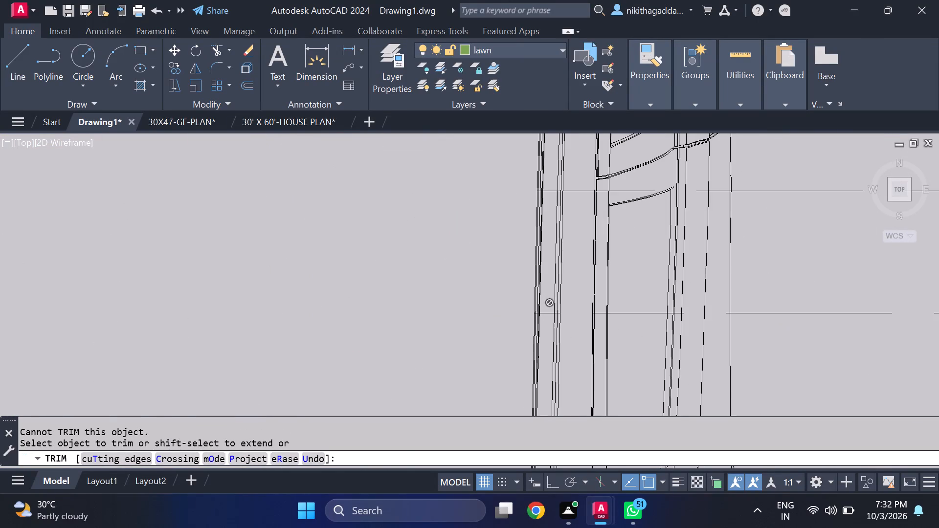
{"action": "left_click", "coordinate": [547, 317]}
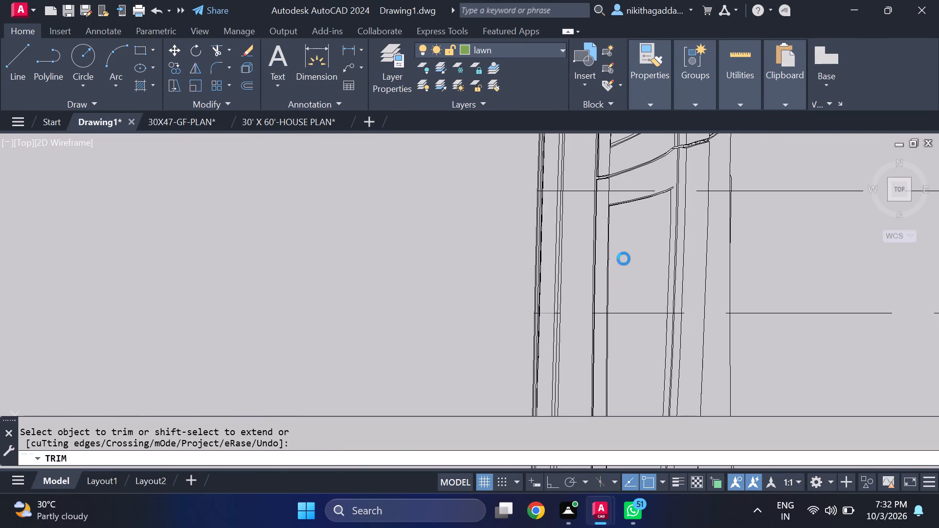
{"action": "scroll", "coordinate": [635, 248], "scroll_direction": "down", "scroll_amount": 9}
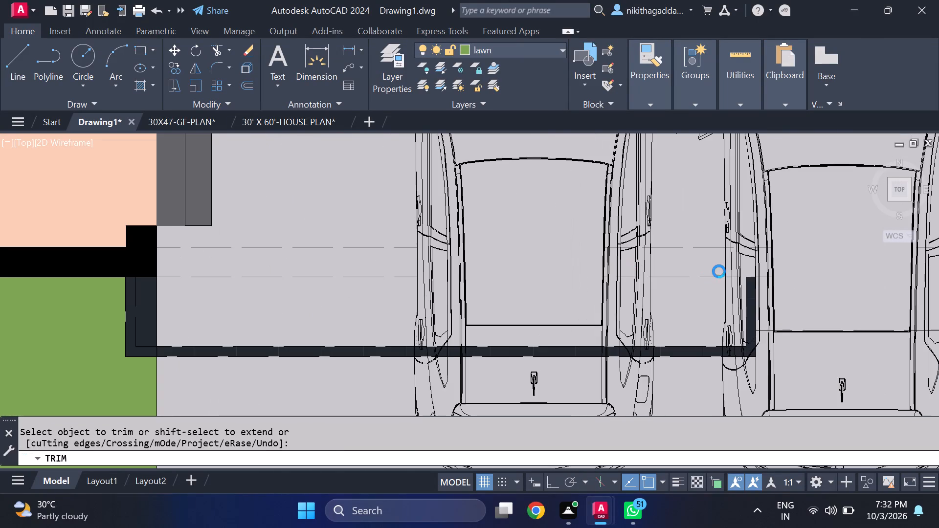
{"action": "key", "text": "Escape"}
Review the coloured floor plan from the parking area and lawn north to the kitchen and bedrooms.
{"action": "scroll", "coordinate": [641, 328], "scroll_direction": "down", "scroll_amount": 12}
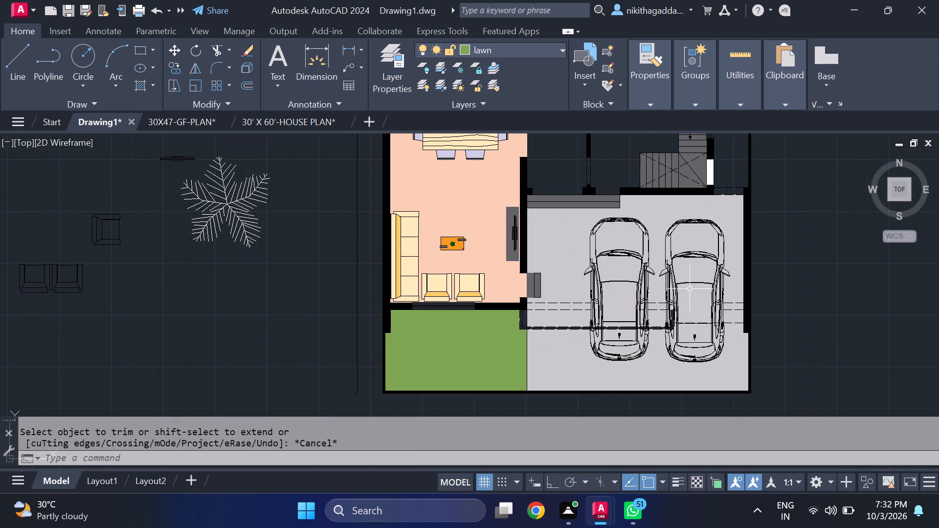
{"action": "scroll", "coordinate": [669, 323], "scroll_direction": "down", "scroll_amount": 1}
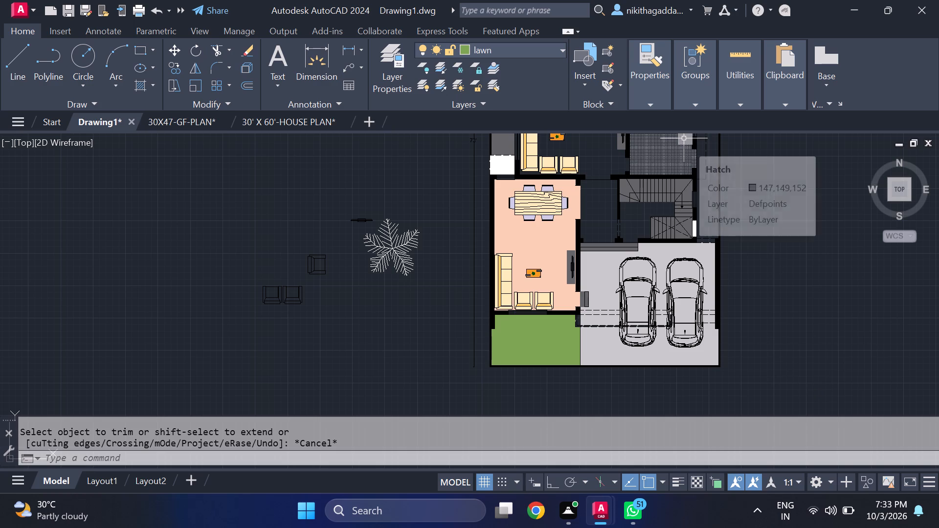
{"action": "middle_click_drag", "start_coordinate": [636, 259], "coordinate": [641, 278]}
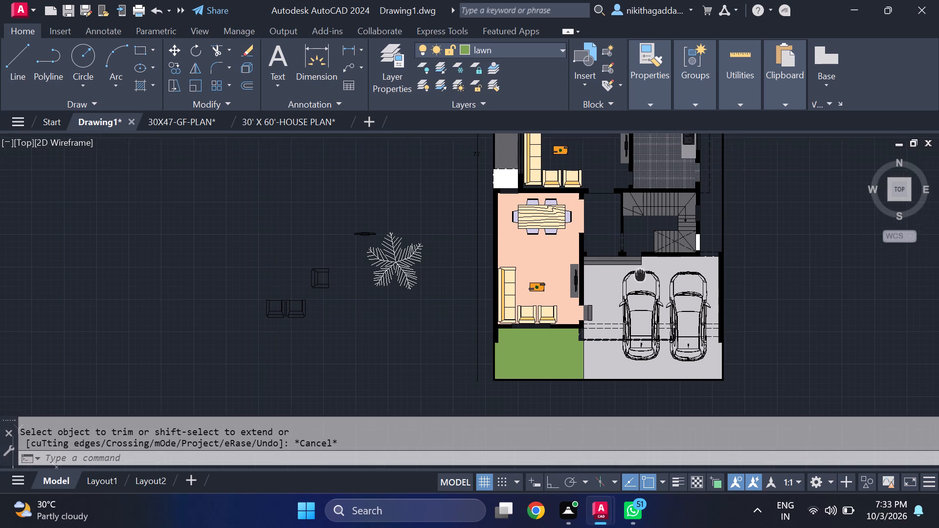
{"action": "middle_click_drag", "start_coordinate": [641, 278], "coordinate": [653, 301]}
{"action": "scroll", "coordinate": [711, 307], "scroll_direction": "down", "scroll_amount": 1}
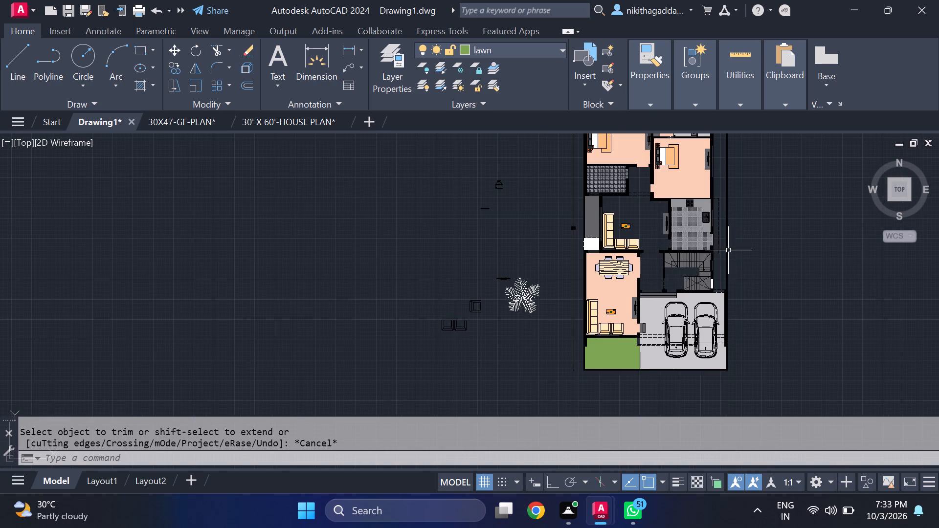
{"action": "scroll", "coordinate": [730, 245], "scroll_direction": "down", "scroll_amount": 2}
{"action": "middle_click_drag", "start_coordinate": [730, 245], "coordinate": [708, 279]}
{"action": "scroll", "coordinate": [702, 283], "scroll_direction": "up", "scroll_amount": 3}
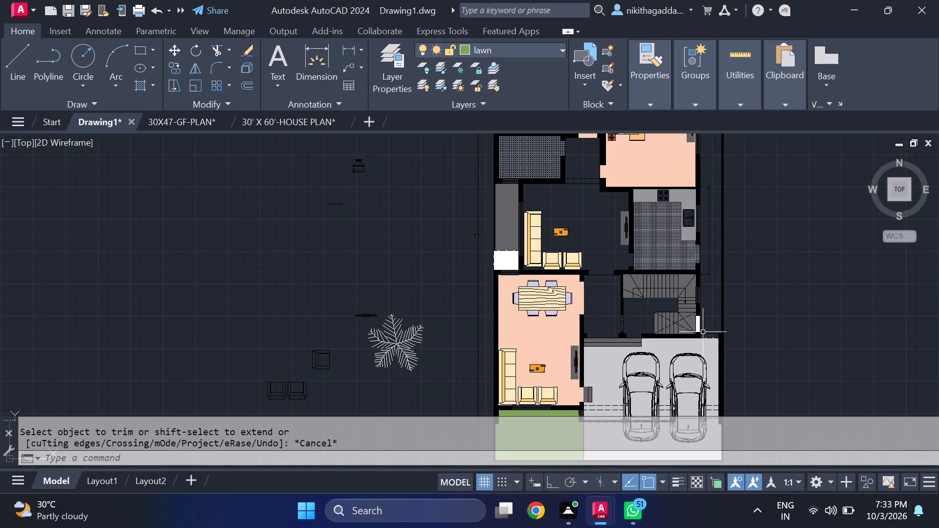
{"action": "middle_click_drag", "start_coordinate": [687, 334], "coordinate": [592, 314]}
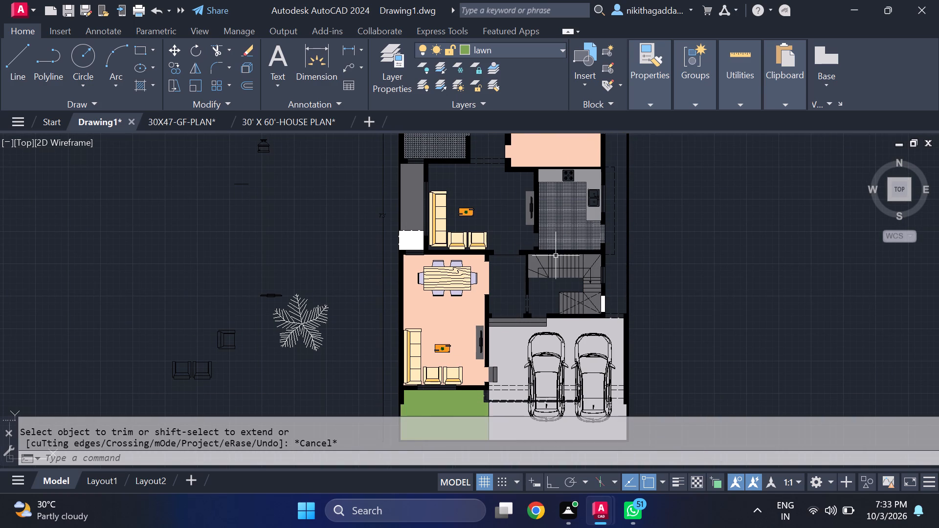
{"action": "scroll", "coordinate": [473, 306], "scroll_direction": "down", "scroll_amount": 2}
{"action": "scroll", "coordinate": [454, 312], "scroll_direction": "up", "scroll_amount": 2}
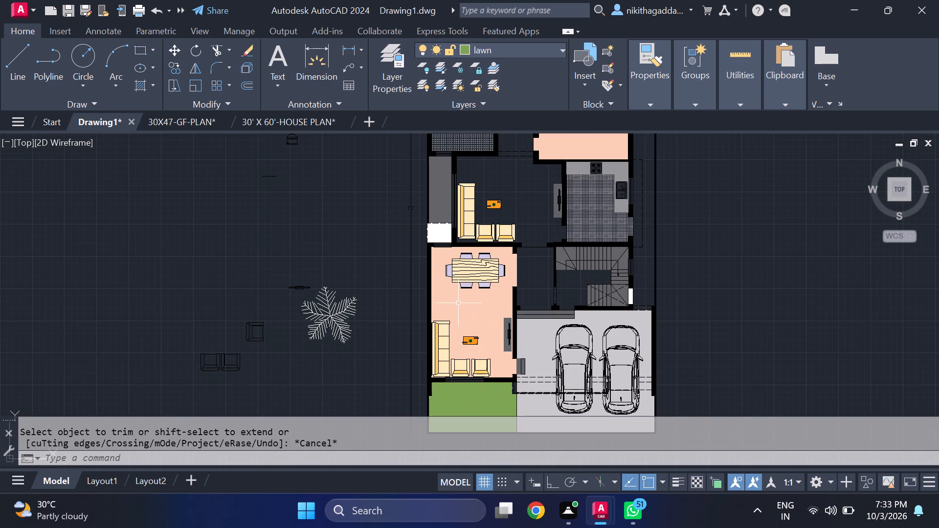
{"action": "middle_click_drag", "start_coordinate": [494, 280], "coordinate": [510, 319]}
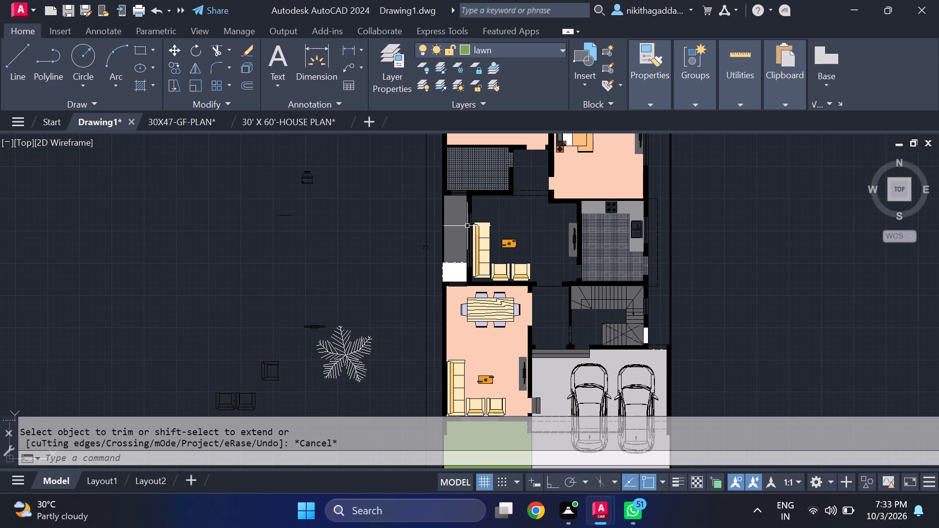
Review the coloured floor plan from the bedrooms and kitchen south to the lawn and parked cars.
{"action": "scroll", "coordinate": [467, 226], "scroll_direction": "up", "scroll_amount": 3}
{"action": "scroll", "coordinate": [441, 181], "scroll_direction": "down", "scroll_amount": 1}
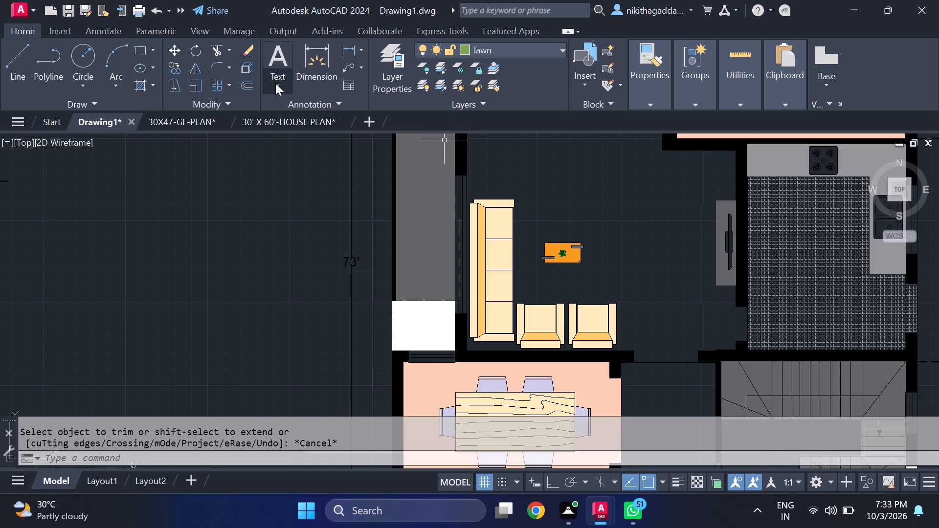
{"action": "scroll", "coordinate": [608, 157], "scroll_direction": "down", "scroll_amount": 4}
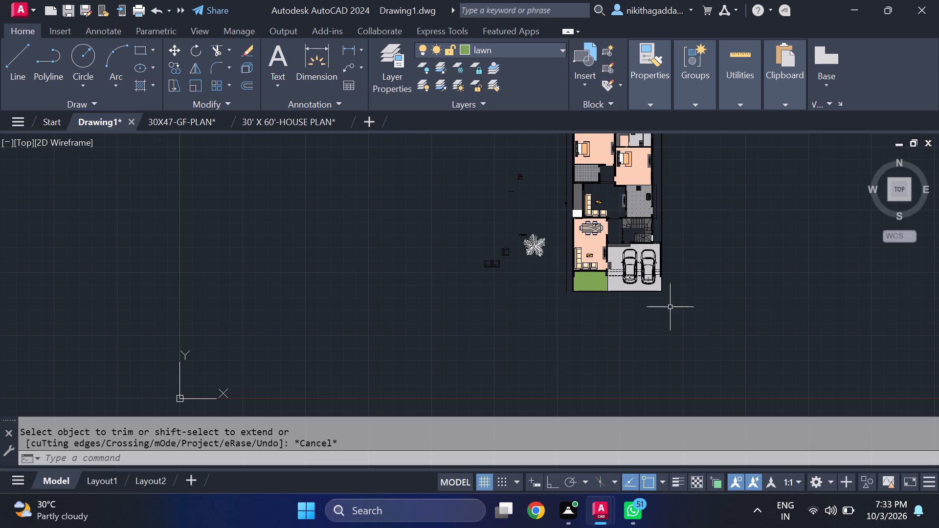
{"action": "scroll", "coordinate": [538, 250], "scroll_direction": "up", "scroll_amount": 2}
{"action": "middle_click_drag", "start_coordinate": [641, 242], "coordinate": [583, 264]}
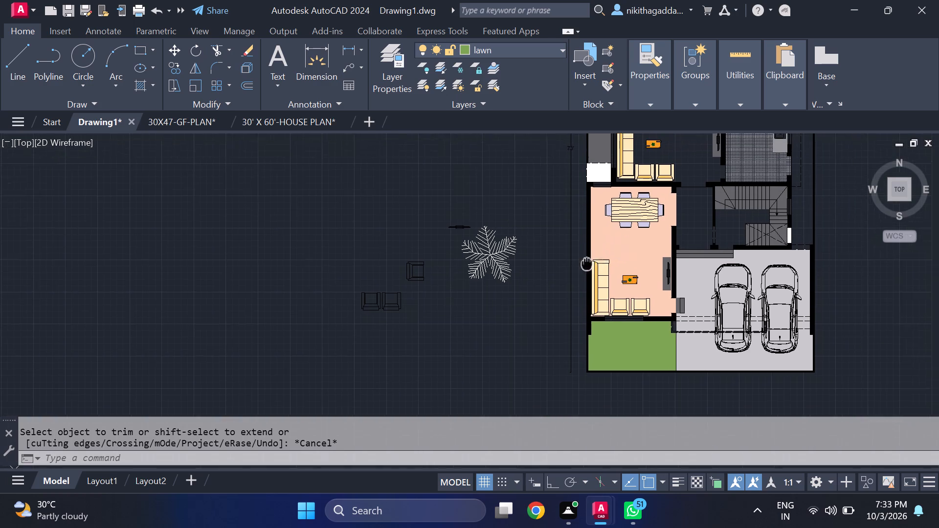
{"action": "middle_click_drag", "start_coordinate": [583, 264], "coordinate": [556, 289]}
{"action": "middle_click_drag", "start_coordinate": [650, 212], "coordinate": [659, 309]}
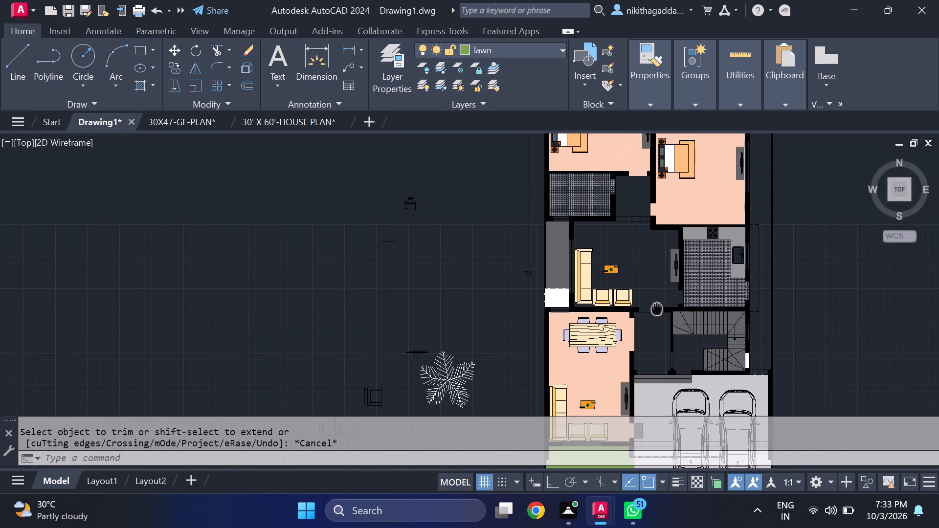
{"action": "middle_click_drag", "start_coordinate": [659, 309], "coordinate": [657, 308]}
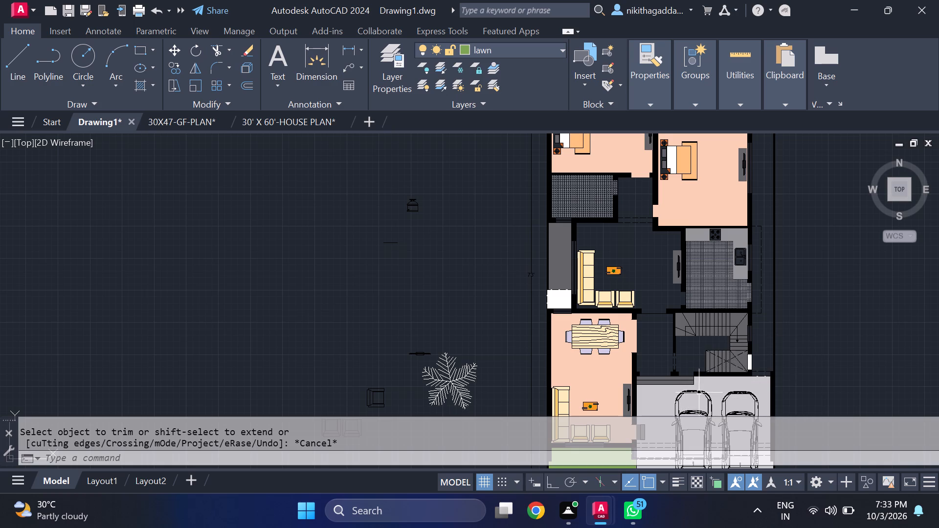
{"action": "middle_click_drag", "start_coordinate": [726, 392], "coordinate": [702, 300]}
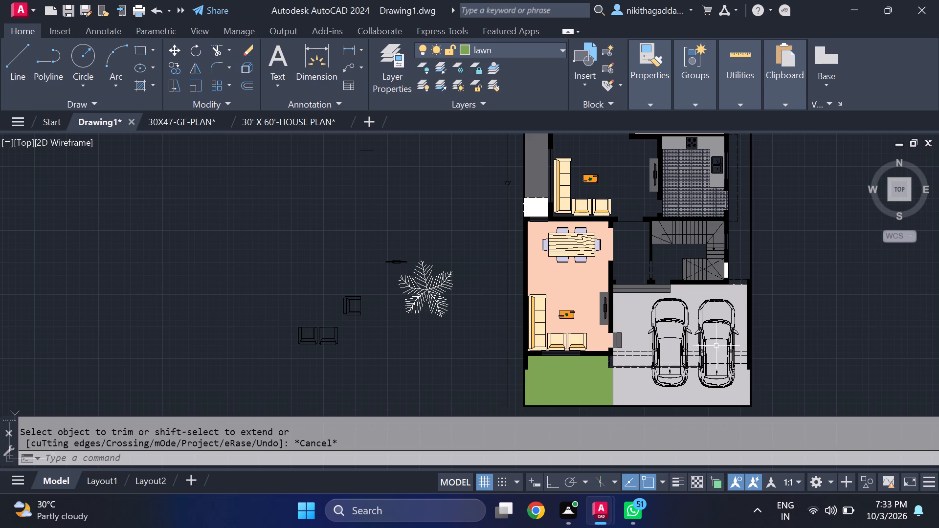
{"action": "middle_click_drag", "start_coordinate": [715, 353], "coordinate": [679, 302]}
Hatch the unfilled strip between the lawn's east edge and the western car with a solid fill in colour 199,200,202.
{"action": "scroll", "coordinate": [674, 308], "scroll_direction": "up", "scroll_amount": 3}
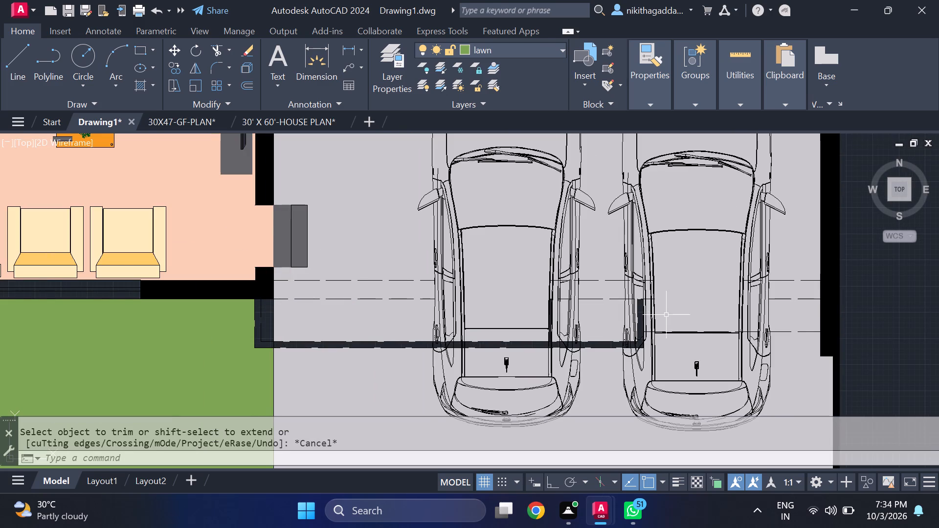
{"action": "scroll", "coordinate": [660, 319], "scroll_direction": "down", "scroll_amount": 2}
{"action": "scroll", "coordinate": [609, 323], "scroll_direction": "up", "scroll_amount": 2}
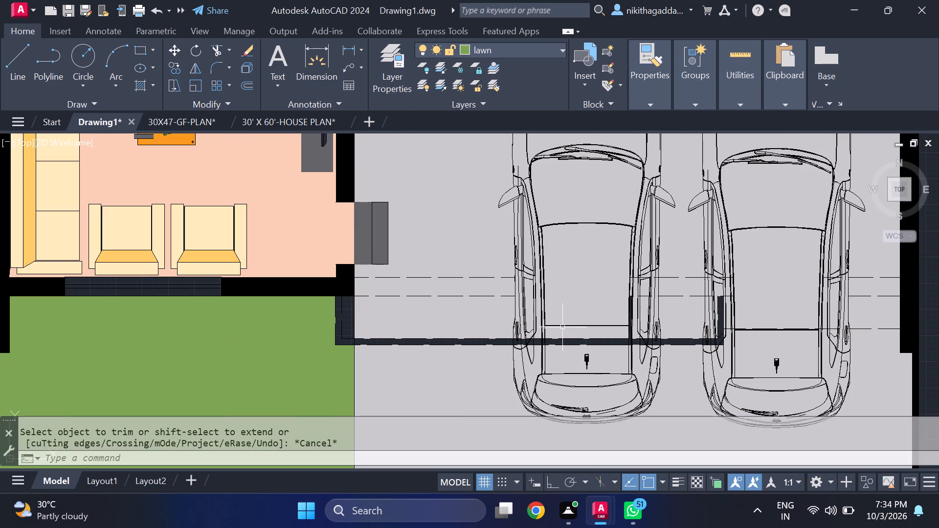
{"action": "scroll", "coordinate": [337, 320], "scroll_direction": "up", "scroll_amount": 2}
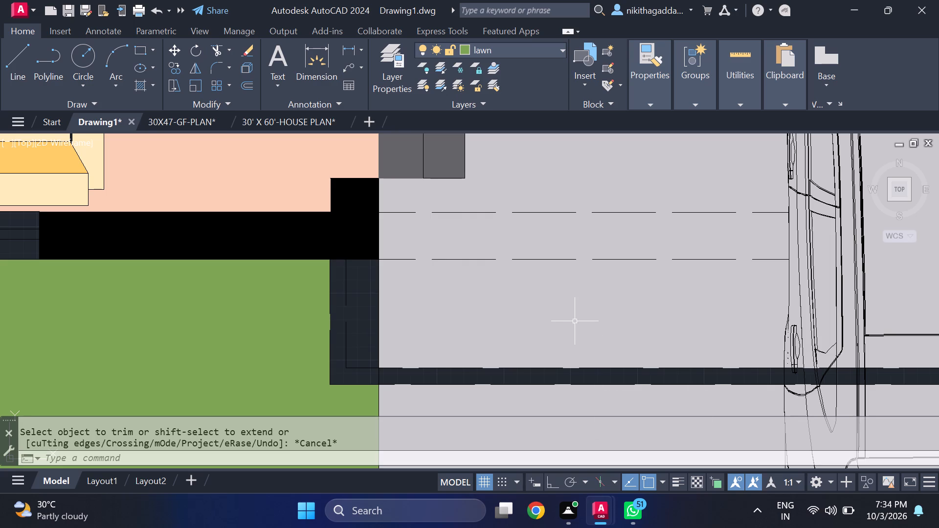
{"action": "type", "text": "hatch"}
{"action": "key", "text": "Return"}
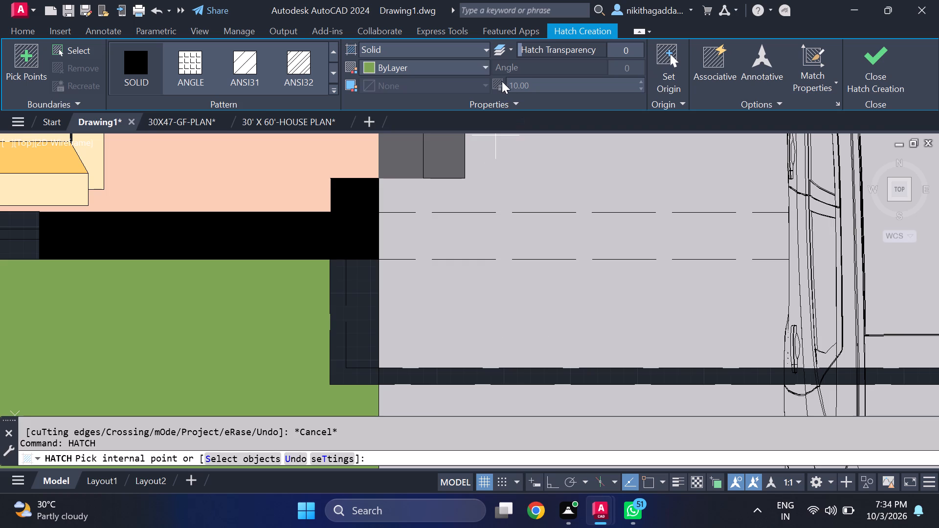
{"action": "left_click", "coordinate": [479, 62]}
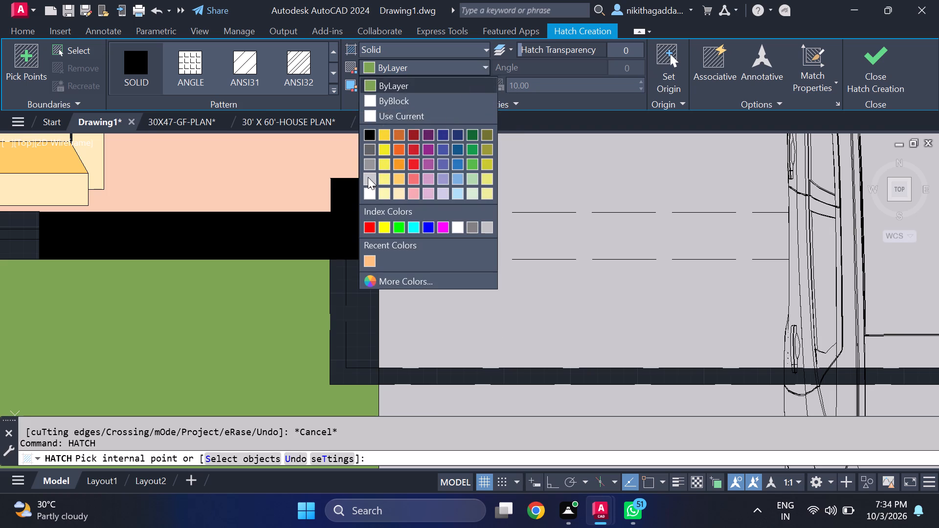
{"action": "left_click", "coordinate": [369, 177]}
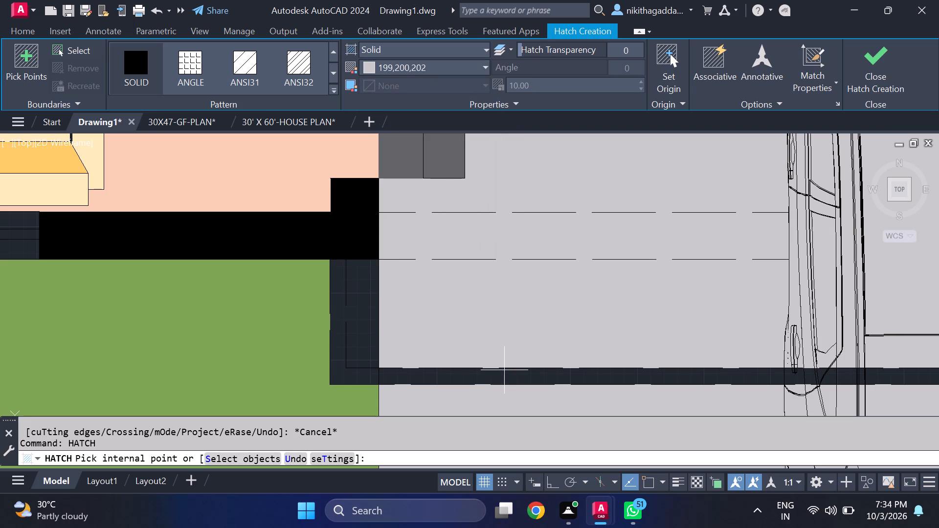
{"action": "left_click", "coordinate": [501, 378]}
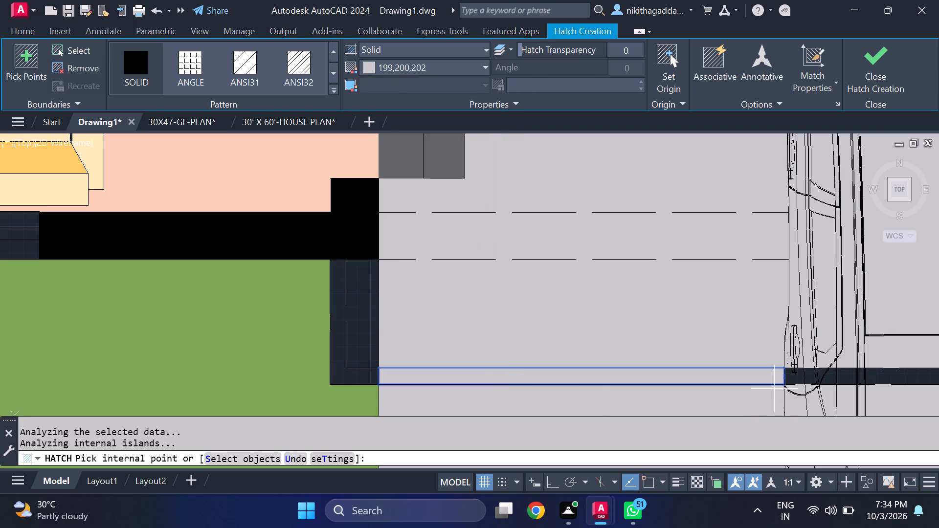
Add the strip's larger pieces inside the western car's west side, up to the curved body line, to the solid hatch.
{"action": "left_click", "coordinate": [792, 379]}
{"action": "scroll", "coordinate": [814, 377], "scroll_direction": "down", "scroll_amount": 6}
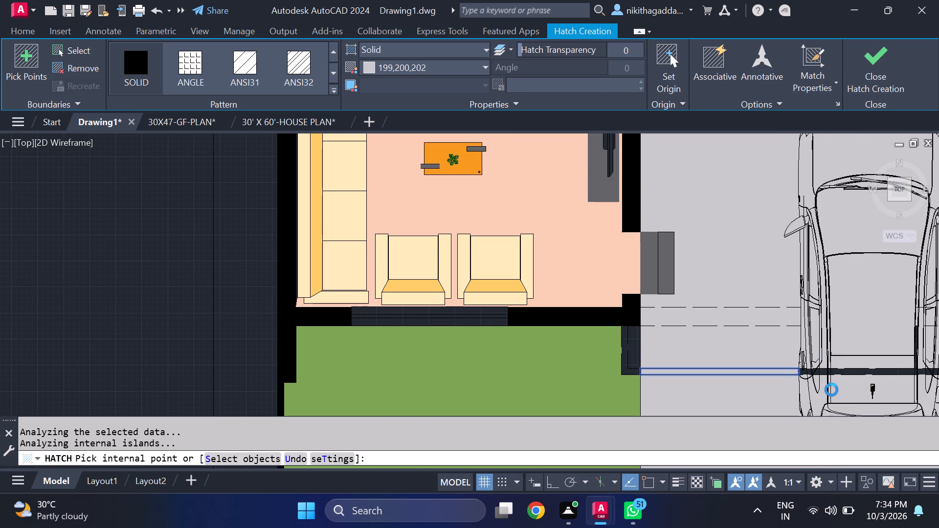
{"action": "middle_click_drag", "start_coordinate": [831, 390], "coordinate": [609, 330]}
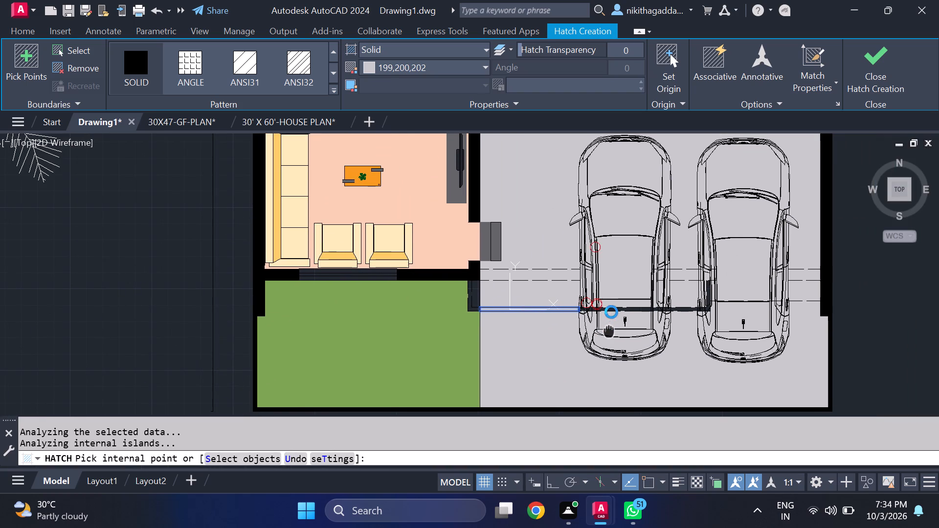
{"action": "scroll", "coordinate": [609, 303], "scroll_direction": "down", "scroll_amount": 5}
{"action": "scroll", "coordinate": [617, 300], "scroll_direction": "up", "scroll_amount": 4}
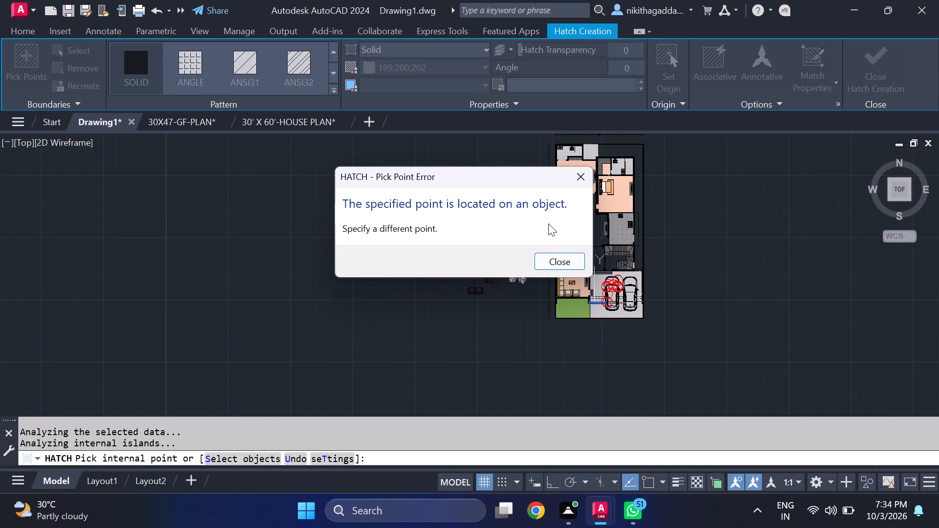
{"action": "left_click", "coordinate": [557, 257]}
{"action": "scroll", "coordinate": [622, 307], "scroll_direction": "up", "scroll_amount": 4}
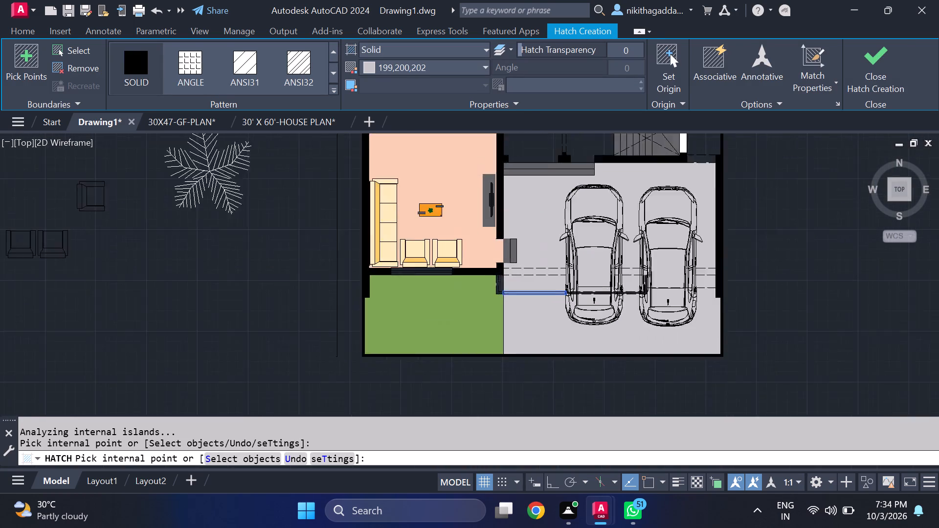
{"action": "scroll", "coordinate": [548, 284], "scroll_direction": "up", "scroll_amount": 6}
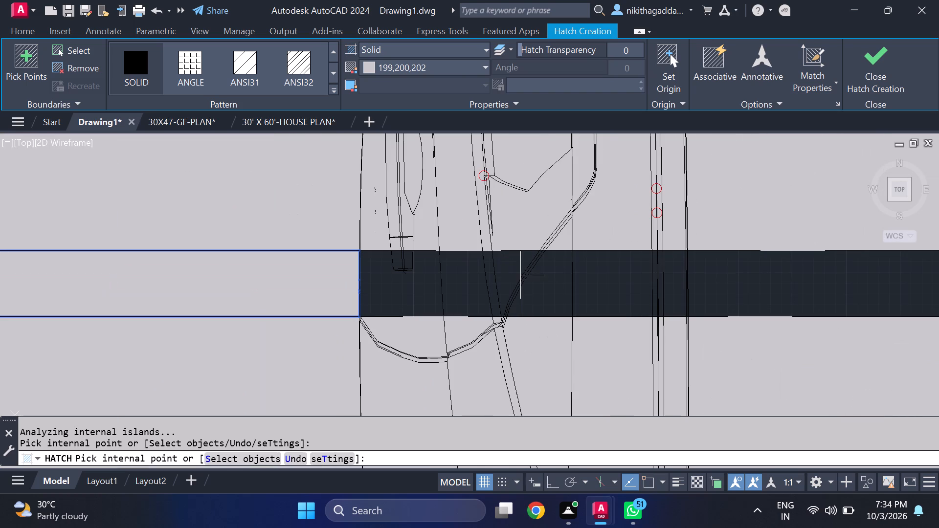
{"action": "left_click", "coordinate": [501, 266]}
{"action": "left_click", "coordinate": [474, 276]}
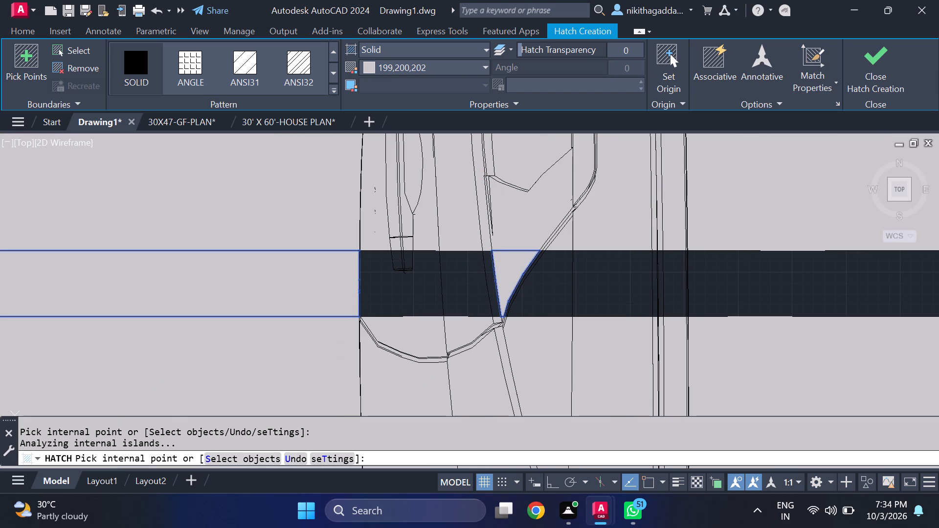
{"action": "left_click", "coordinate": [402, 283]}
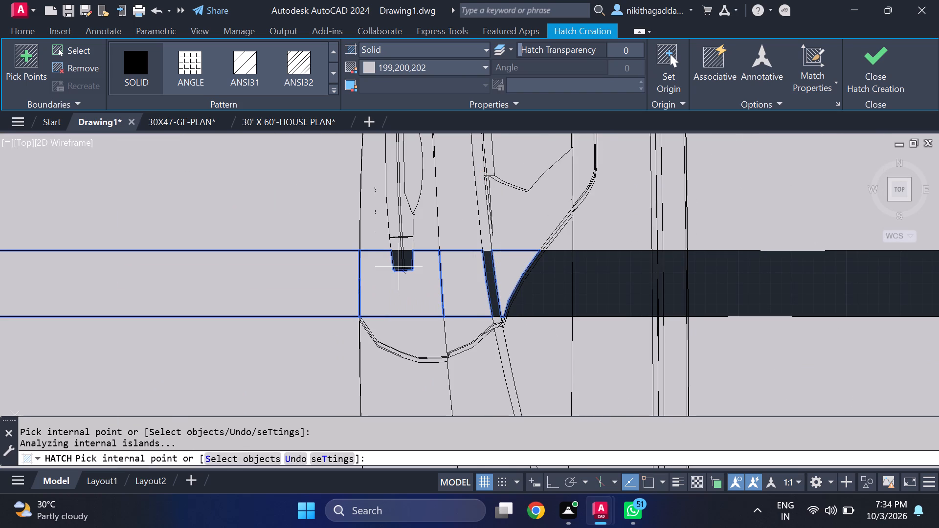
Add the small cells of the narrow tapered detail on the western car's west side to the hatch and finish it.
{"action": "left_click", "coordinate": [399, 266]}
{"action": "left_click", "coordinate": [410, 262]}
{"action": "scroll", "coordinate": [407, 263], "scroll_direction": "up", "scroll_amount": 2}
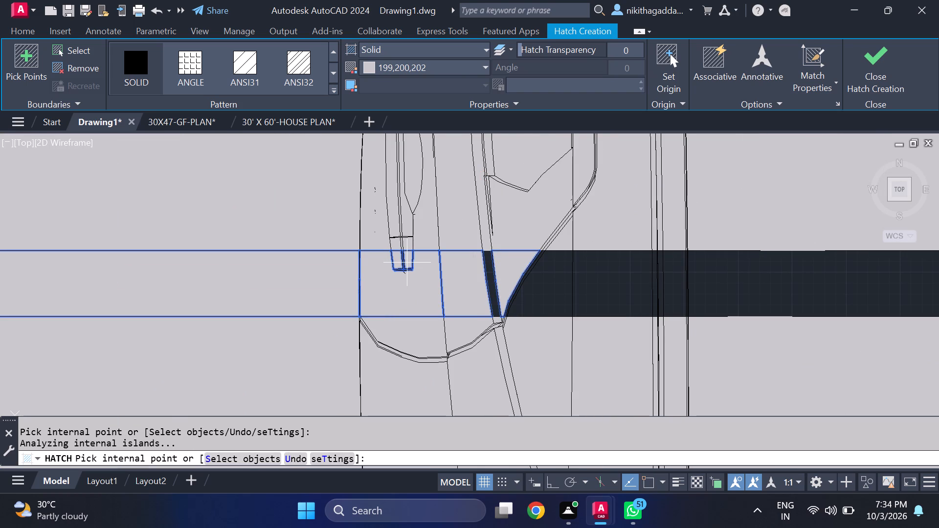
{"action": "scroll", "coordinate": [407, 263], "scroll_direction": "up", "scroll_amount": 4}
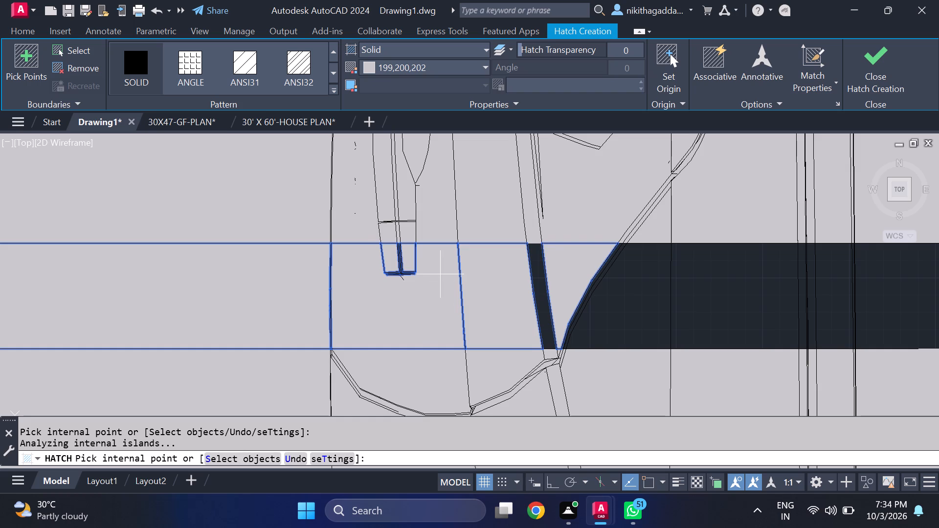
{"action": "scroll", "coordinate": [400, 264], "scroll_direction": "up", "scroll_amount": 4}
{"action": "left_click", "coordinate": [385, 265]}
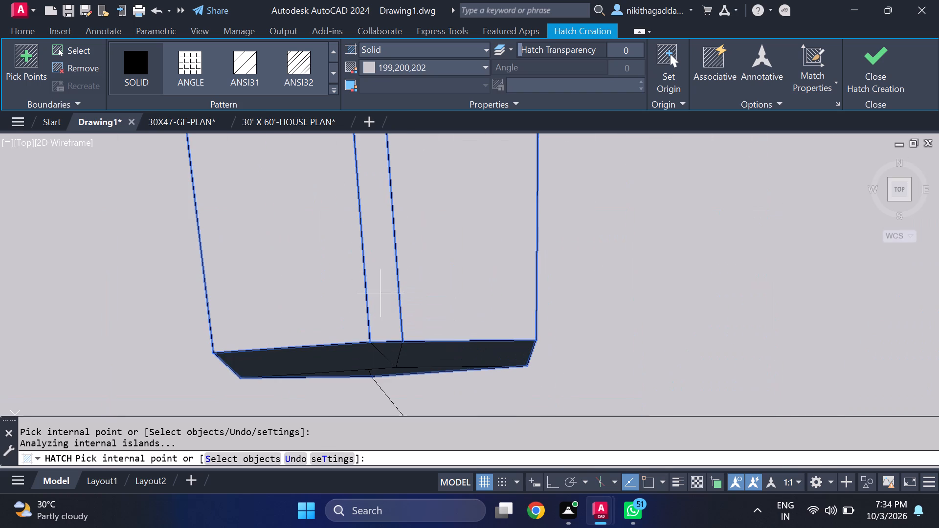
{"action": "left_click", "coordinate": [313, 355]}
{"action": "left_click", "coordinate": [384, 350]}
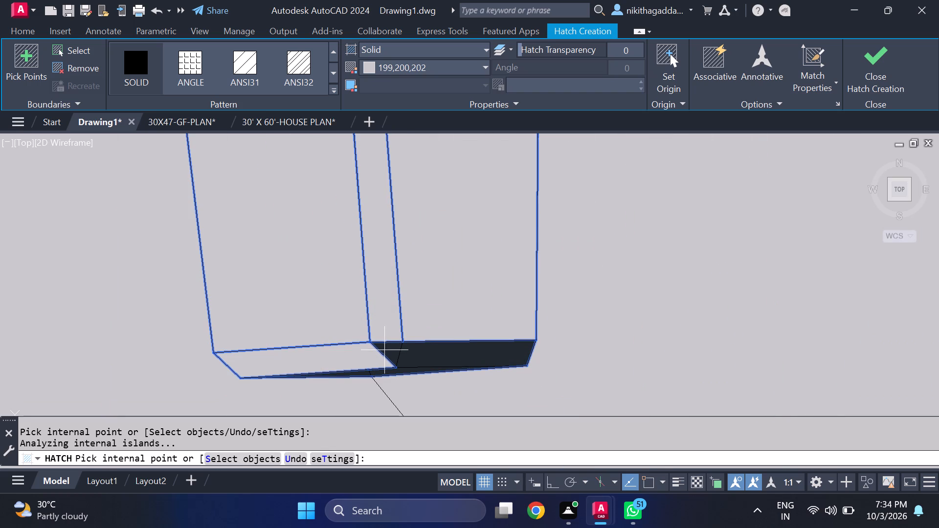
{"action": "left_click", "coordinate": [459, 359]}
{"action": "left_click", "coordinate": [391, 374]}
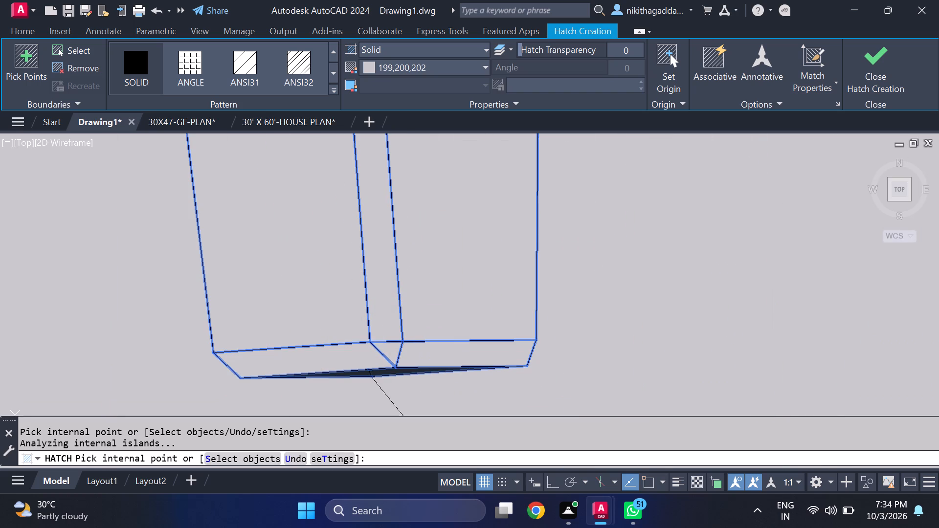
{"action": "left_click", "coordinate": [341, 375]}
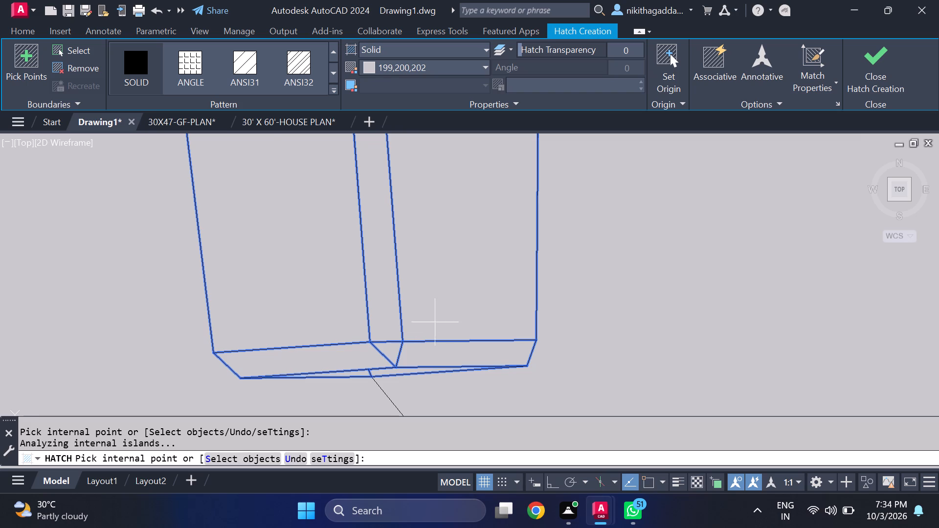
{"action": "scroll", "coordinate": [451, 305], "scroll_direction": "down", "scroll_amount": 5}
{"action": "scroll", "coordinate": [498, 286], "scroll_direction": "down", "scroll_amount": 5}
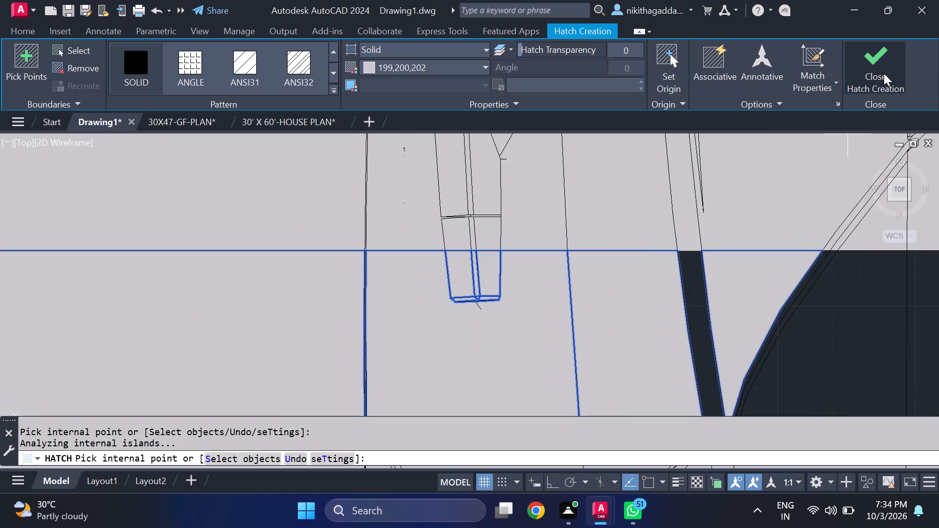
{"action": "left_click", "coordinate": [884, 73]}
Hatch the western car's dark strip solid in 199,200,202, from the narrow sliver beside the curved body line to the cells short of its centre.
{"action": "scroll", "coordinate": [627, 322], "scroll_direction": "down", "scroll_amount": 6}
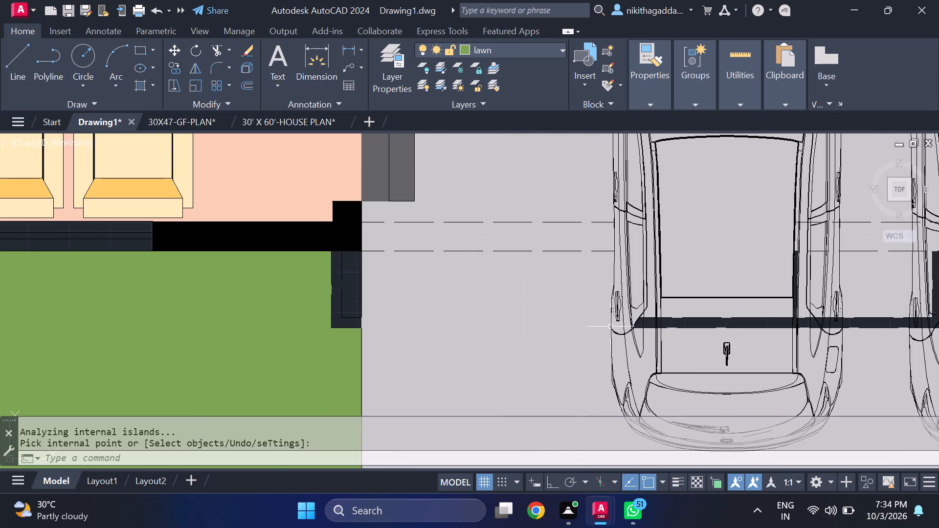
{"action": "middle_click_drag", "start_coordinate": [648, 326], "coordinate": [503, 286]}
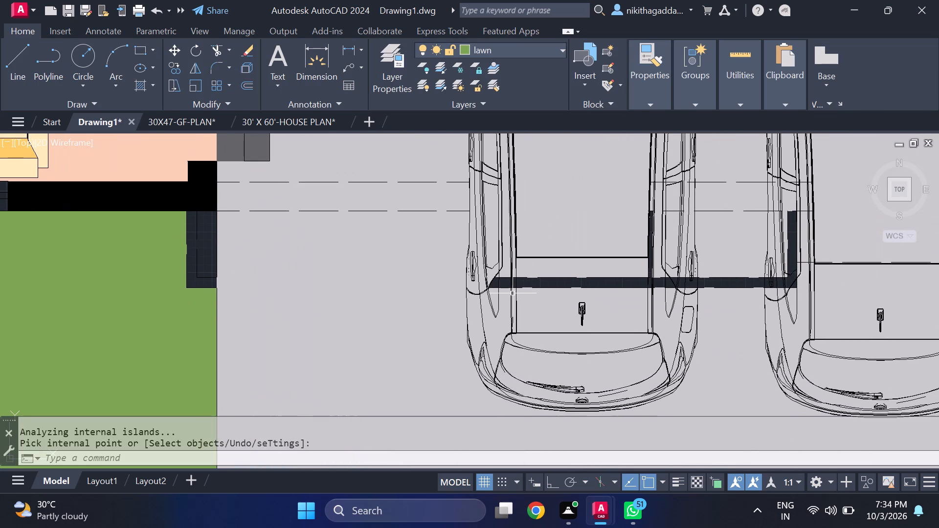
{"action": "type", "text": "hatch"}
{"action": "key", "text": "Return"}
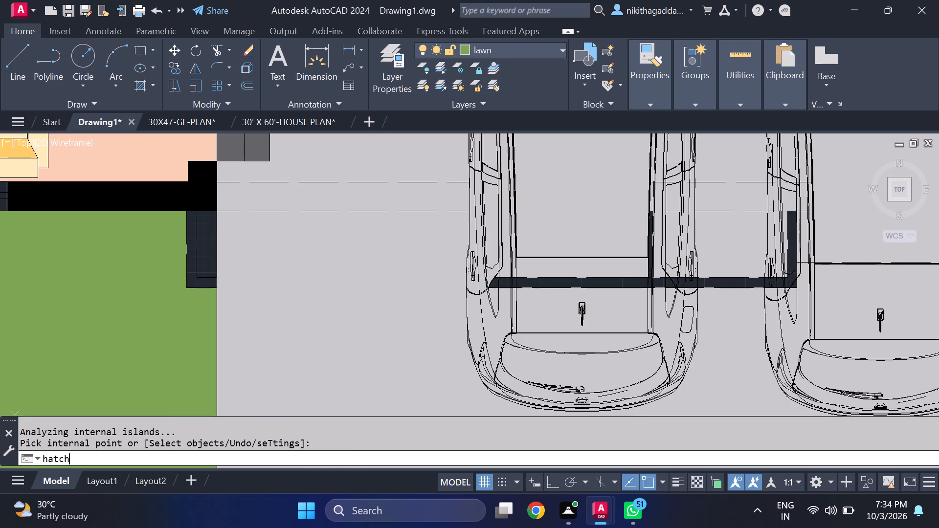
{"action": "scroll", "coordinate": [511, 282], "scroll_direction": "up", "scroll_amount": 2}
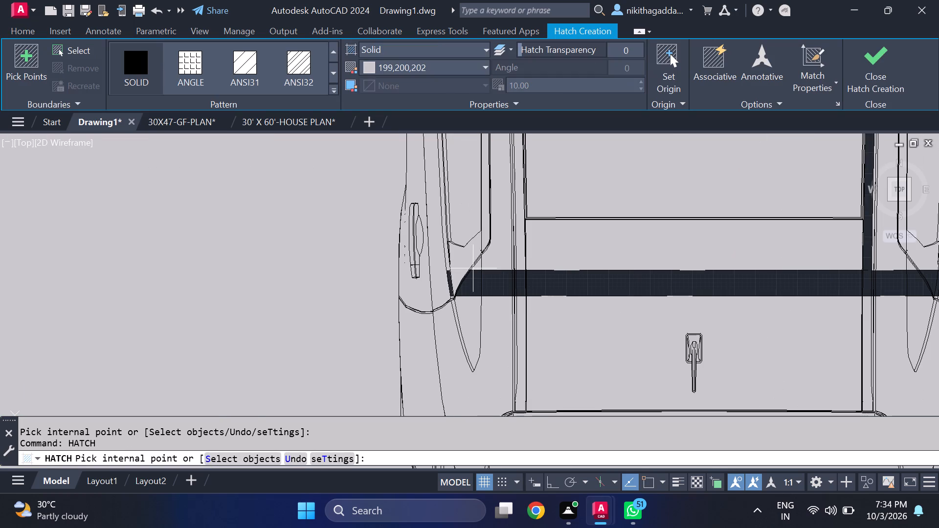
{"action": "left_click", "coordinate": [472, 270]}
{"action": "left_click", "coordinate": [545, 260]}
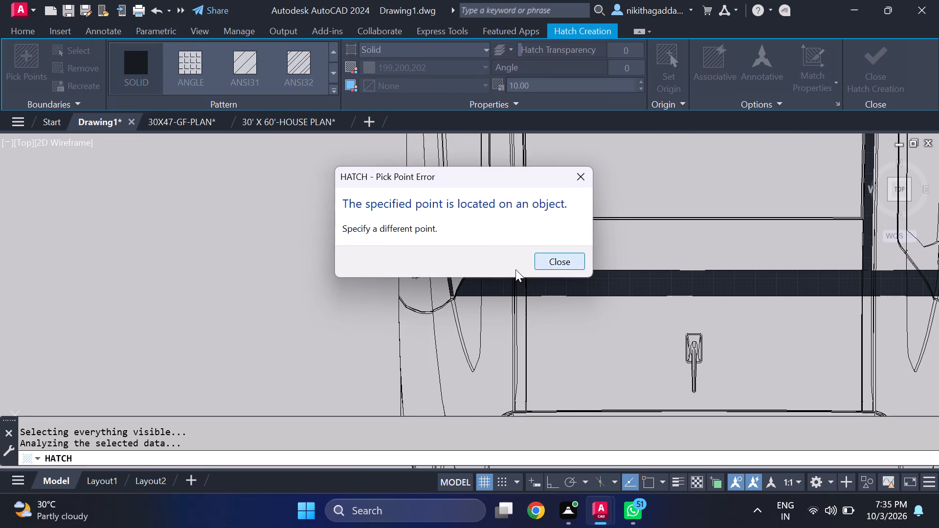
{"action": "left_click", "coordinate": [464, 289]}
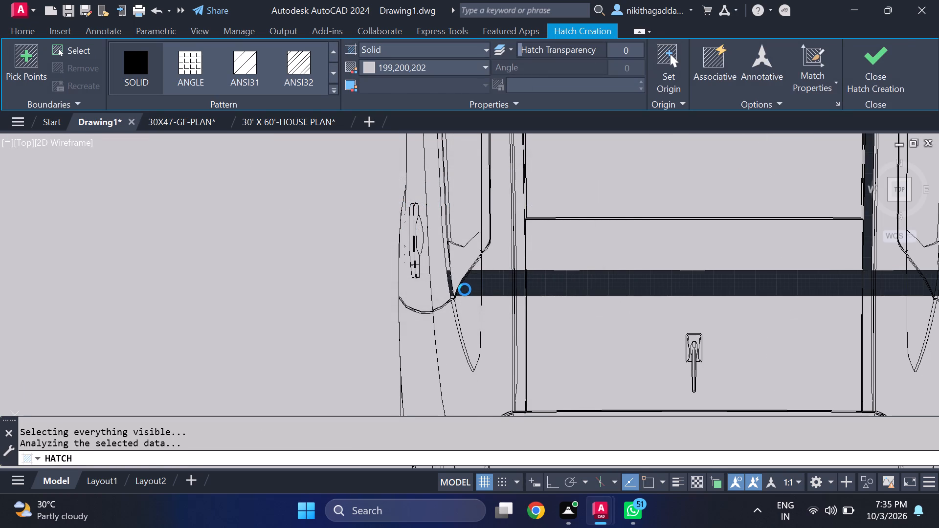
{"action": "scroll", "coordinate": [460, 283], "scroll_direction": "up", "scroll_amount": 4}
{"action": "left_click", "coordinate": [399, 302]}
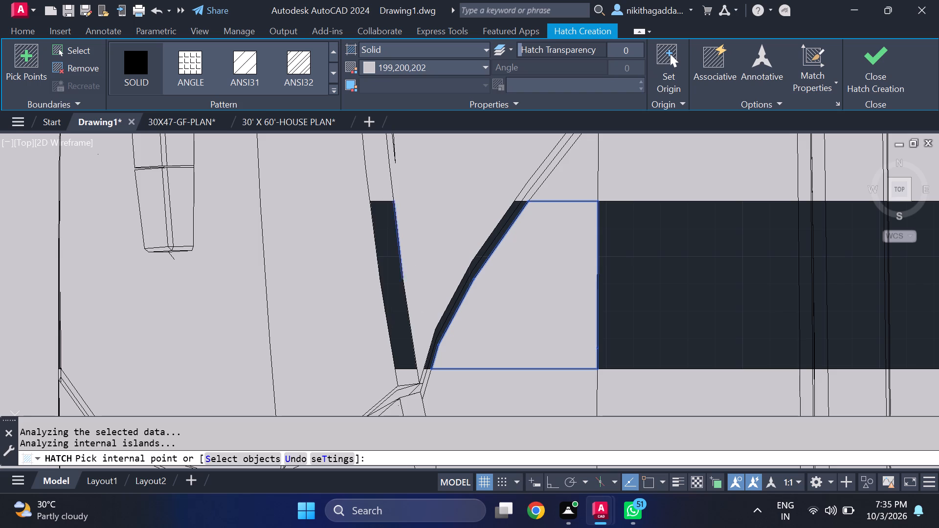
{"action": "left_click", "coordinate": [450, 304]}
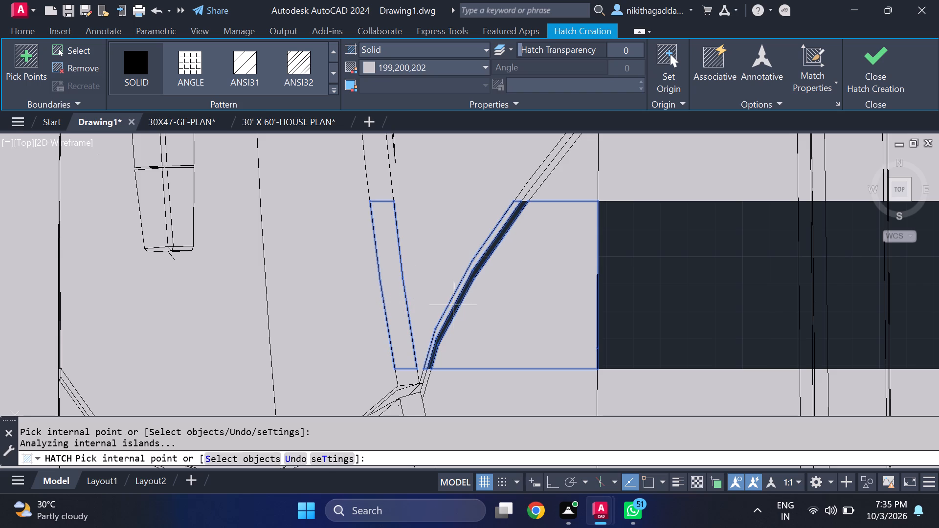
{"action": "left_click", "coordinate": [456, 309]}
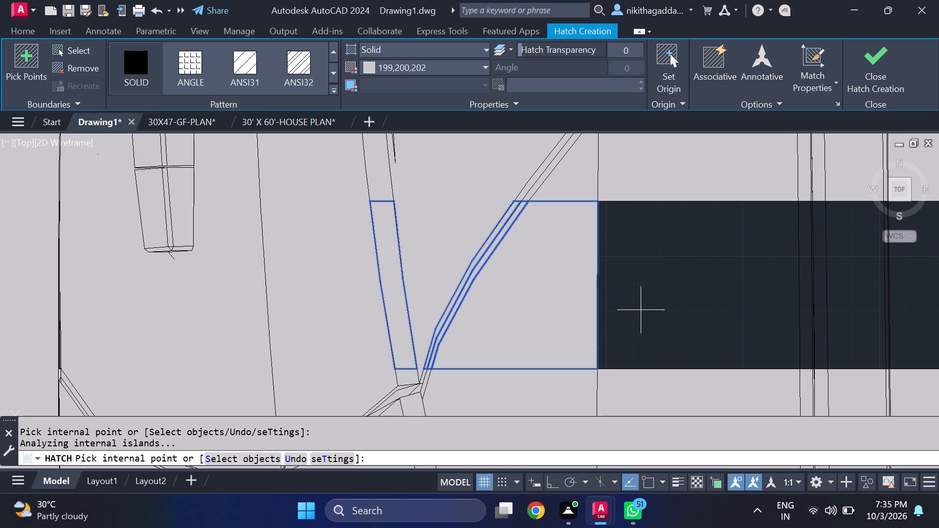
{"action": "left_click", "coordinate": [641, 309]}
{"action": "left_click", "coordinate": [806, 315]}
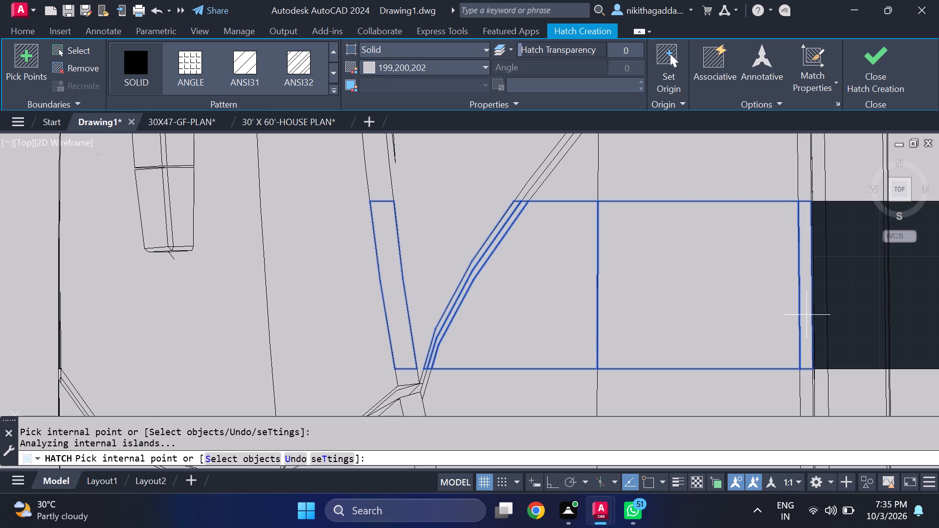
{"action": "left_click", "coordinate": [824, 313]}
{"action": "left_click", "coordinate": [847, 308]}
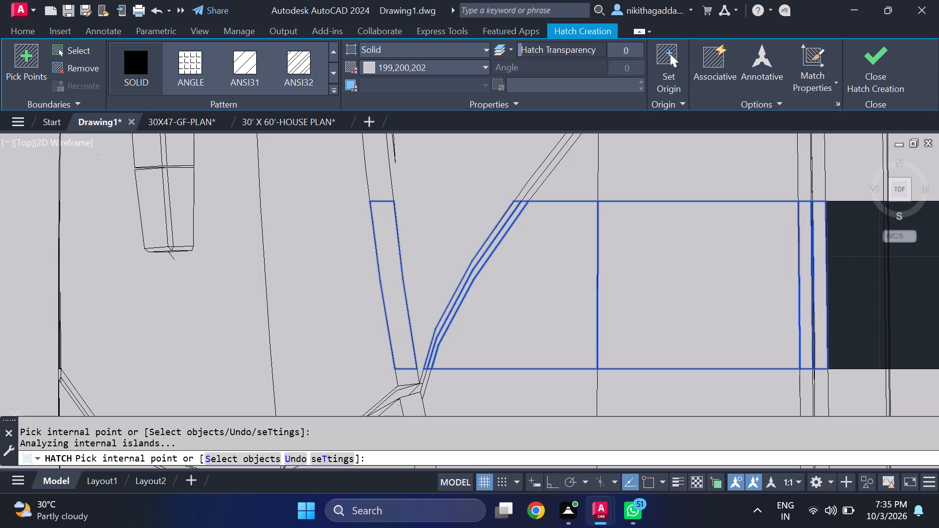
Add the thin slivers between the western car's lengthwise body lines and the wide central cell to the solid hatch, and finish it.
{"action": "middle_click_drag", "start_coordinate": [894, 300], "coordinate": [774, 299]}
{"action": "scroll", "coordinate": [774, 299], "scroll_direction": "up", "scroll_amount": 2}
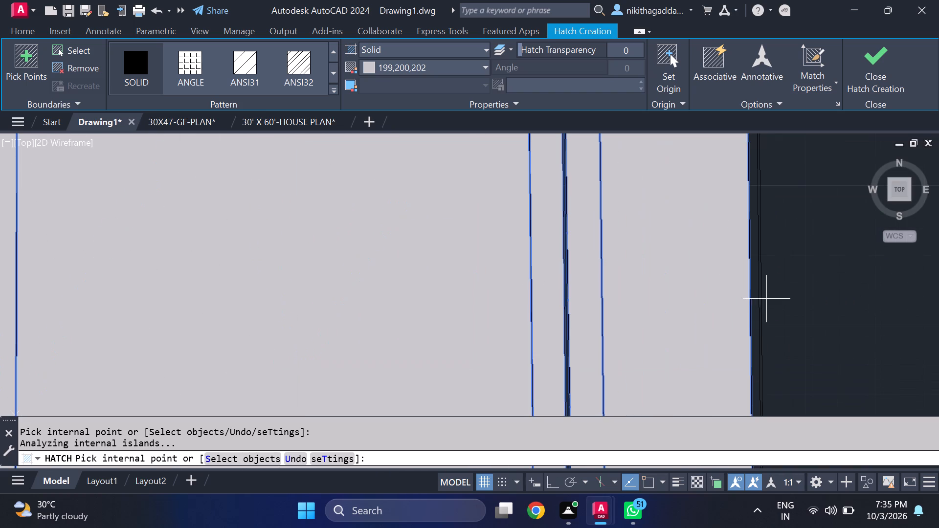
{"action": "left_click", "coordinate": [756, 310]}
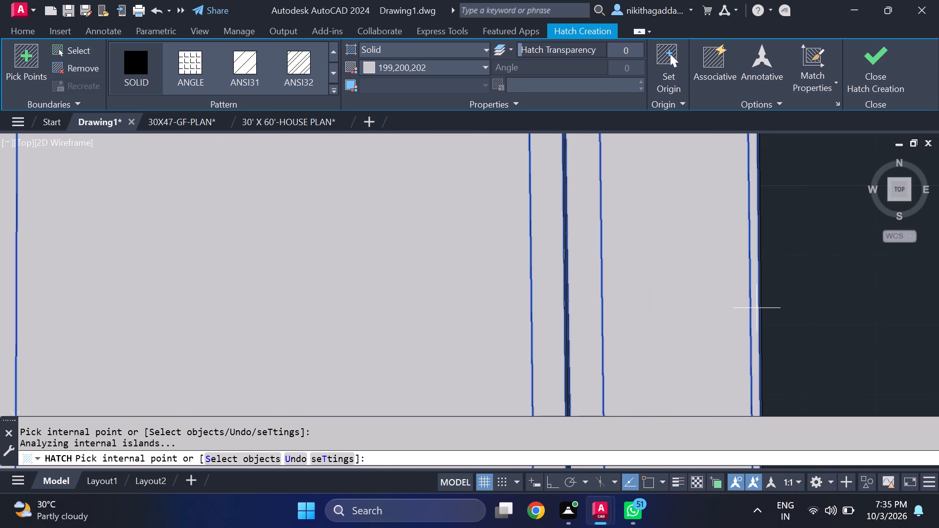
{"action": "scroll", "coordinate": [758, 311], "scroll_direction": "up", "scroll_amount": 3}
{"action": "left_click", "coordinate": [764, 307]}
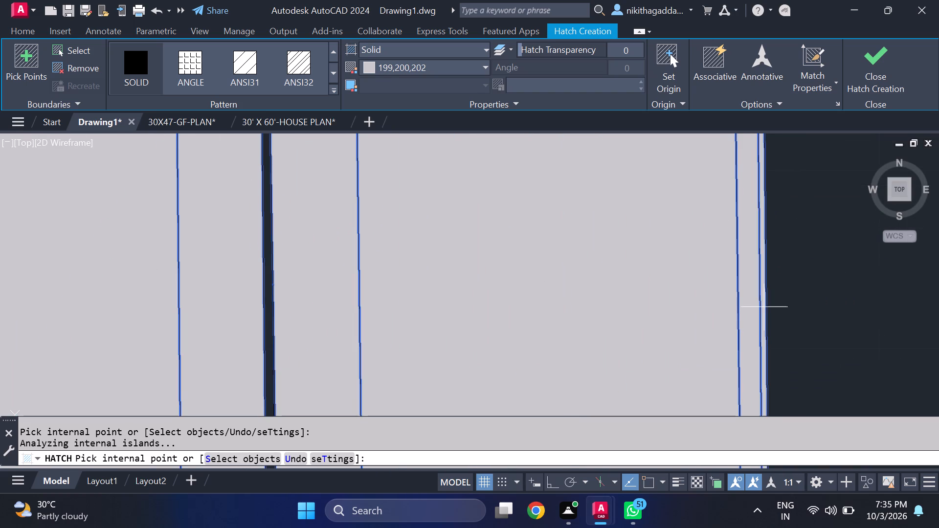
{"action": "left_click", "coordinate": [792, 305]}
{"action": "scroll", "coordinate": [820, 255], "scroll_direction": "down", "scroll_amount": 9}
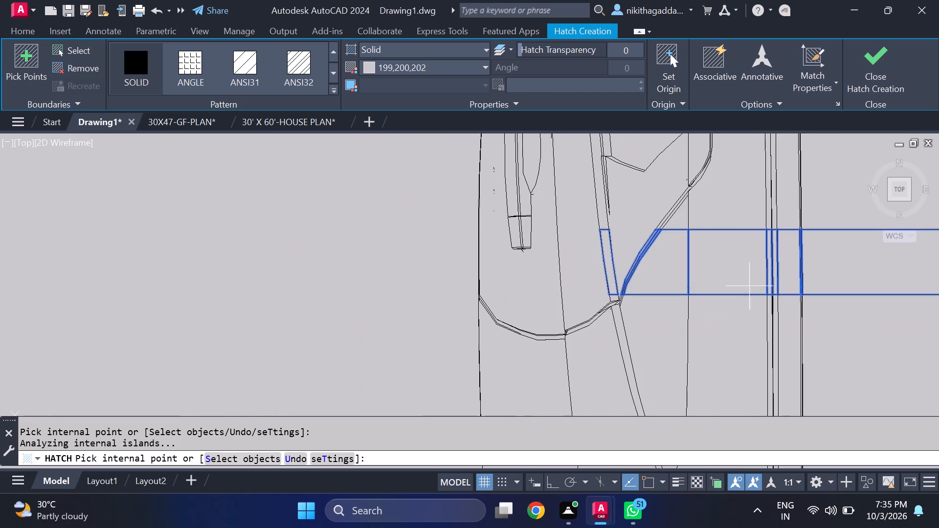
{"action": "scroll", "coordinate": [761, 275], "scroll_direction": "up", "scroll_amount": 12}
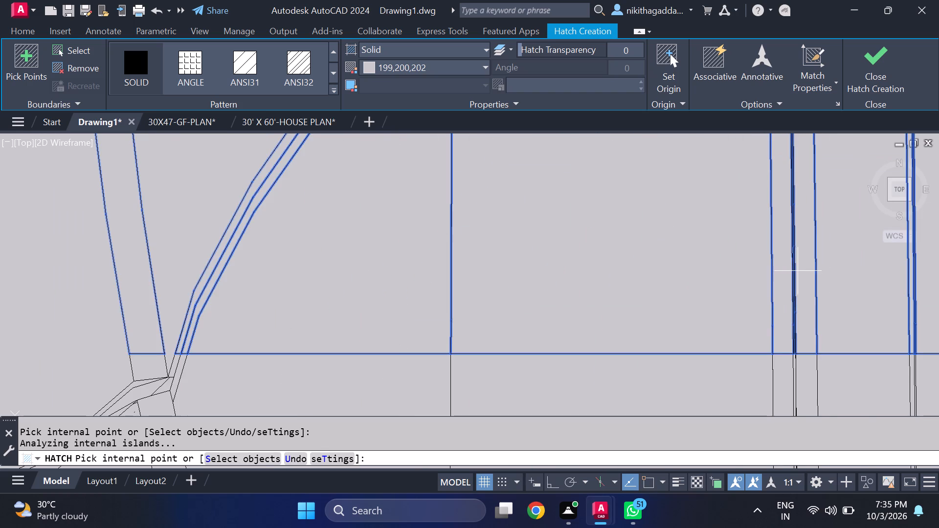
{"action": "scroll", "coordinate": [795, 271], "scroll_direction": "up", "scroll_amount": 4}
{"action": "left_click", "coordinate": [755, 288]}
{"action": "scroll", "coordinate": [755, 288], "scroll_direction": "down", "scroll_amount": 6}
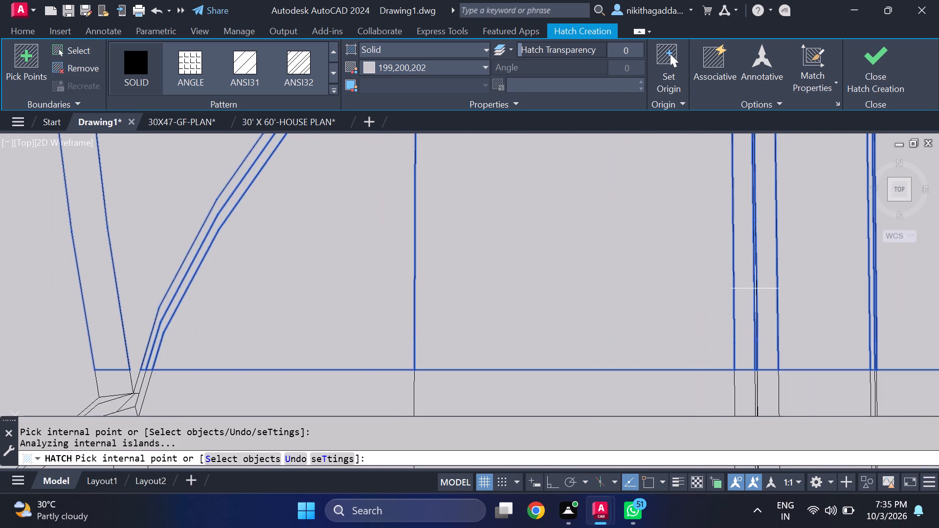
{"action": "left_click", "coordinate": [886, 74]}
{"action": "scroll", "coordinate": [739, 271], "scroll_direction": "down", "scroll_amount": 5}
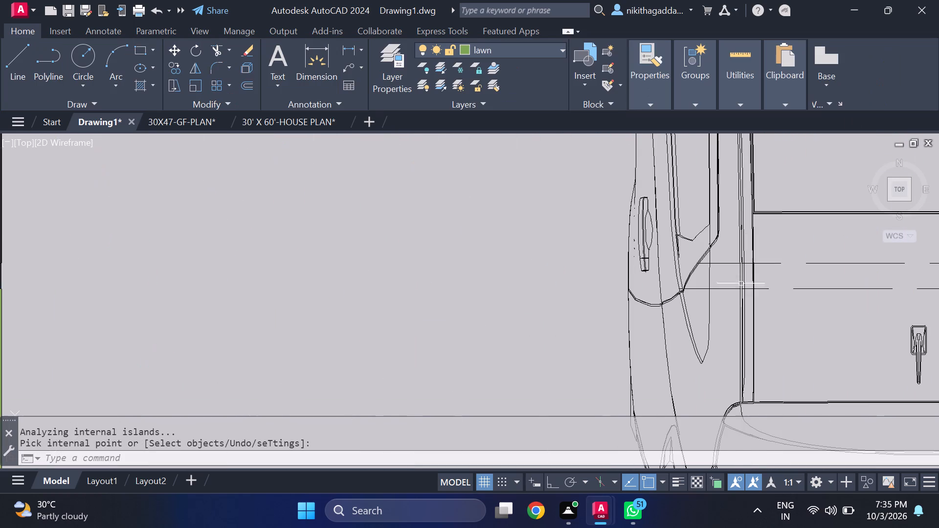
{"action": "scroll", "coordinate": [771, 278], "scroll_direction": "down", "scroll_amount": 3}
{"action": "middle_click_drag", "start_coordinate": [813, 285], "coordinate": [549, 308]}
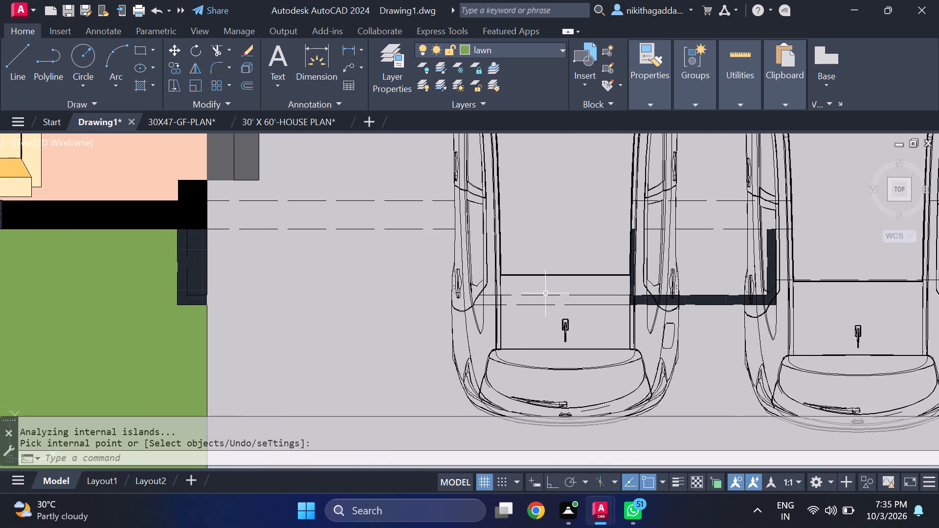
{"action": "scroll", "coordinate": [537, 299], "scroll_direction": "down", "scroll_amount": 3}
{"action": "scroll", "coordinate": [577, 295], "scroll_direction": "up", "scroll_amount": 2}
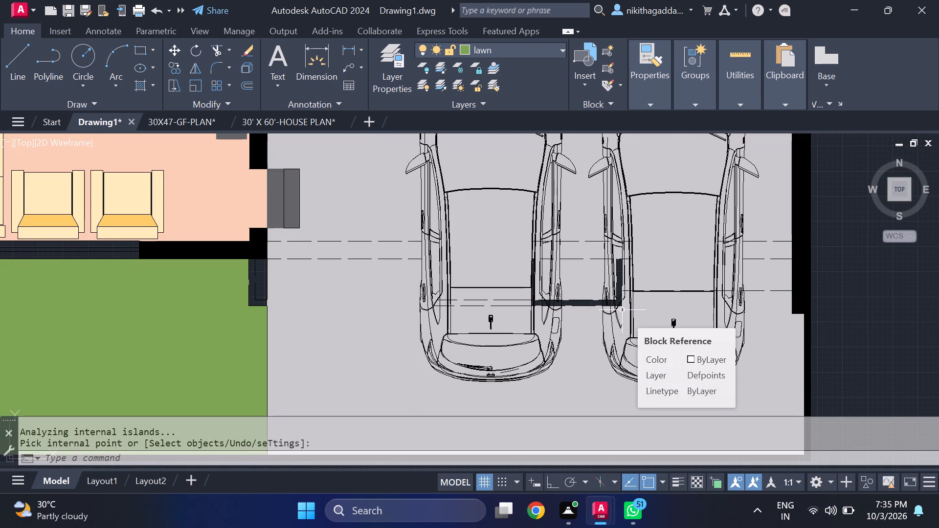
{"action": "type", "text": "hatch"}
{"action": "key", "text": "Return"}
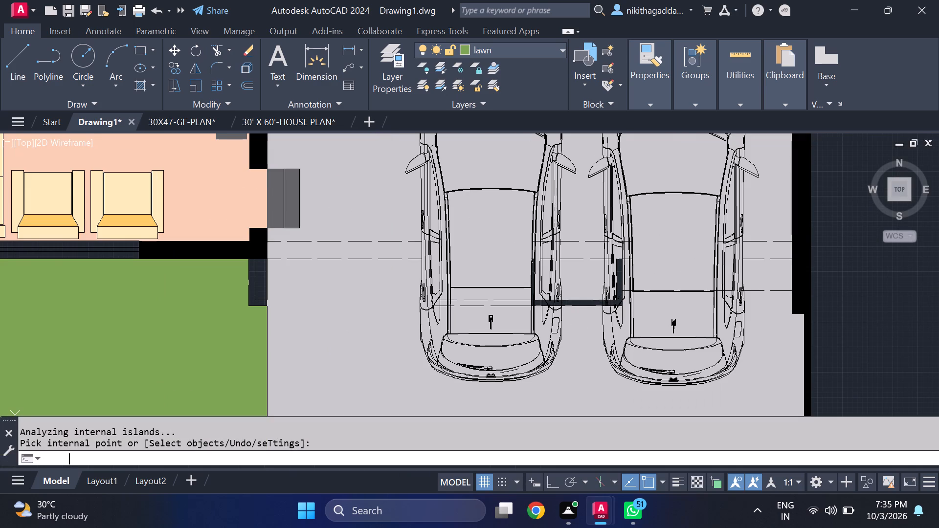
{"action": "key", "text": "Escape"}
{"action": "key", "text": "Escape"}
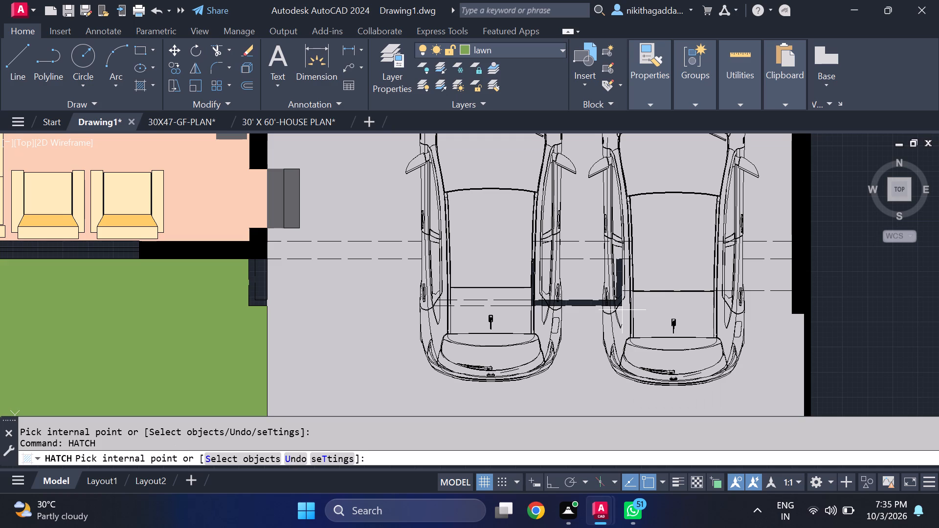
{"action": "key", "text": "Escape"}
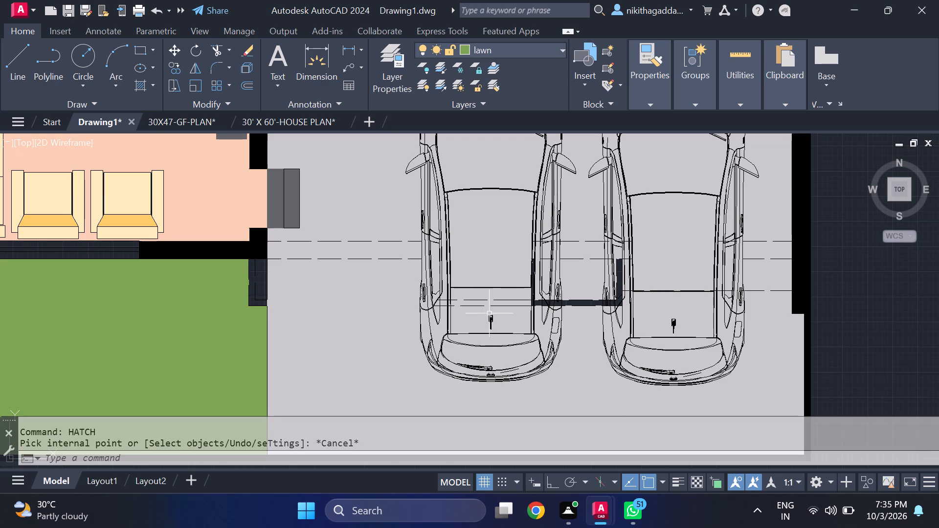
Erase the two parallel dashed wall lines from the lawn's corner into the western car, and the two line pieces continuing them eastward.
{"action": "scroll", "coordinate": [254, 290], "scroll_direction": "up", "scroll_amount": 2}
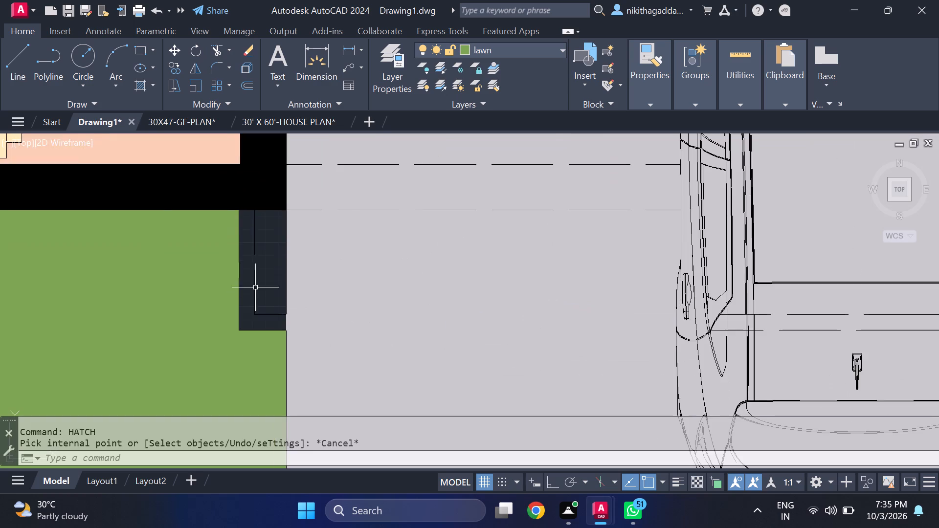
{"action": "scroll", "coordinate": [260, 281], "scroll_direction": "down", "scroll_amount": 3}
{"action": "scroll", "coordinate": [268, 286], "scroll_direction": "up", "scroll_amount": 2}
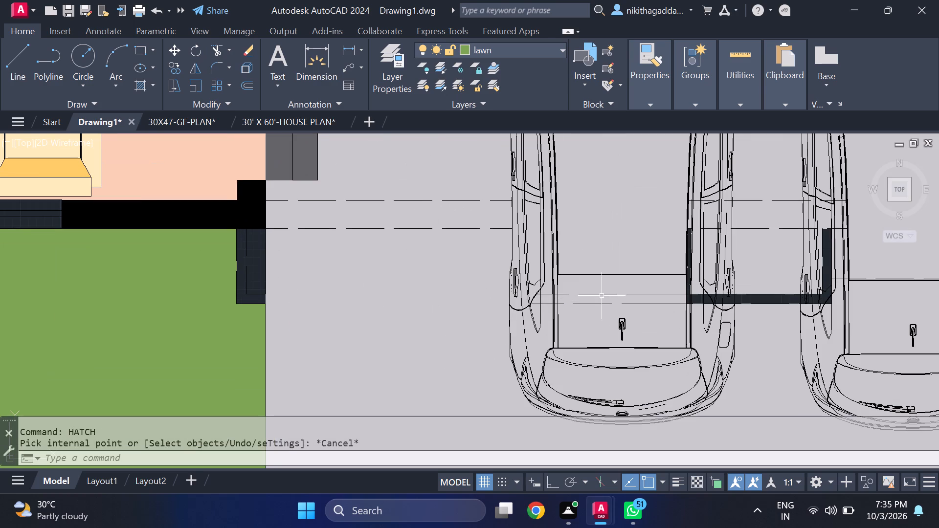
{"action": "left_click", "coordinate": [602, 295]}
{"action": "left_click", "coordinate": [595, 306]}
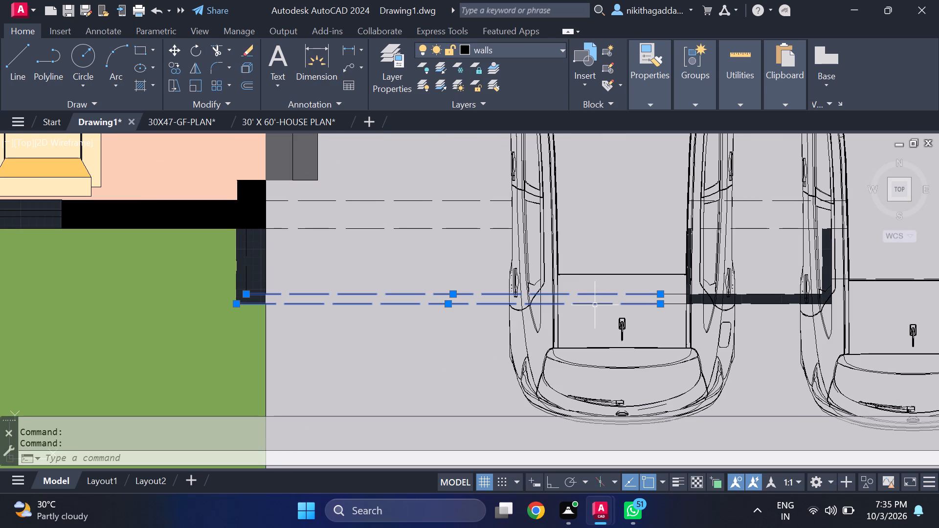
{"action": "key", "text": "Delete"}
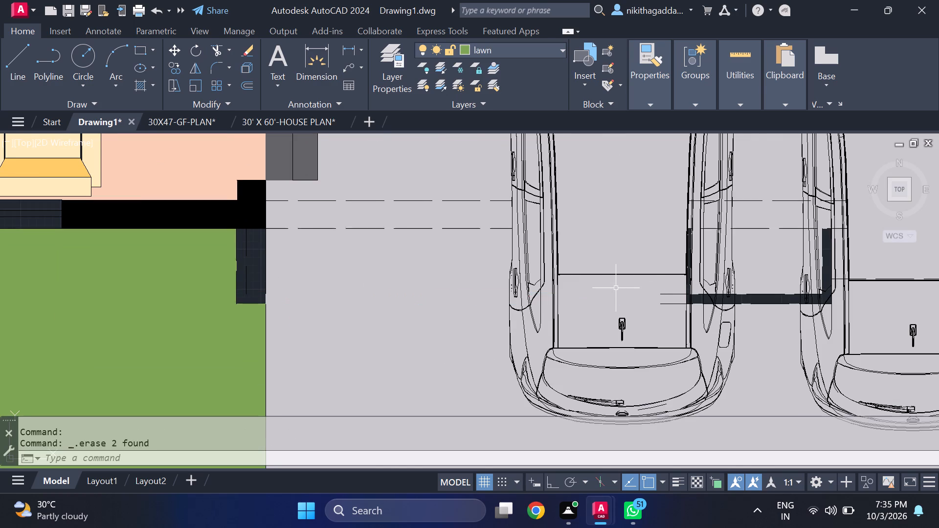
{"action": "scroll", "coordinate": [654, 289], "scroll_direction": "up", "scroll_amount": 2}
{"action": "left_click", "coordinate": [693, 300]}
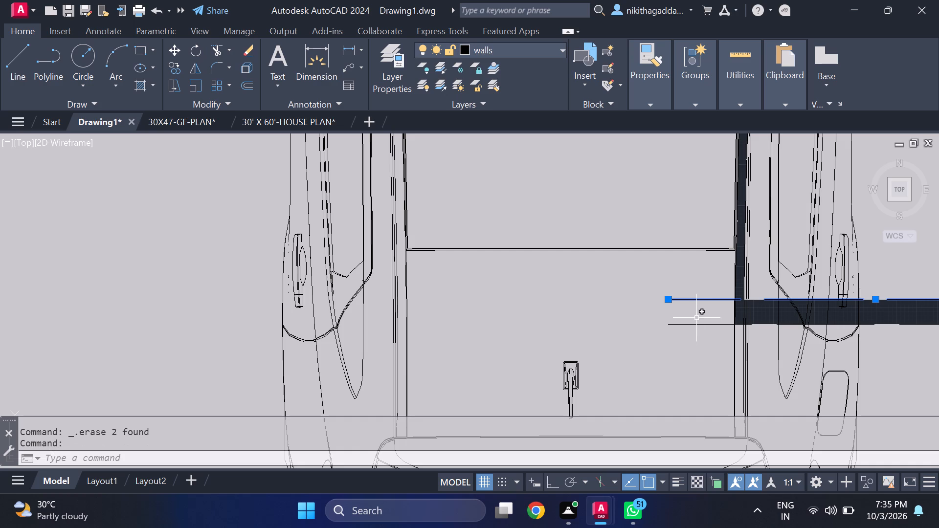
{"action": "left_click", "coordinate": [703, 325]}
{"action": "key", "text": "Delete"}
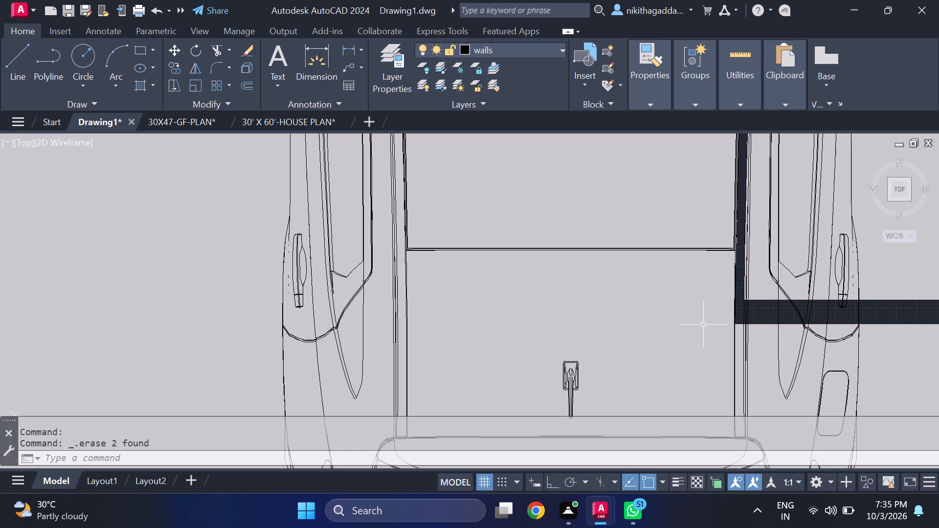
Move the two parked car blocks out of the paved parking area to the empty space west of the floor plan.
{"action": "scroll", "coordinate": [757, 383], "scroll_direction": "down", "scroll_amount": 5}
{"action": "middle_click_drag", "start_coordinate": [840, 387], "coordinate": [742, 371]}
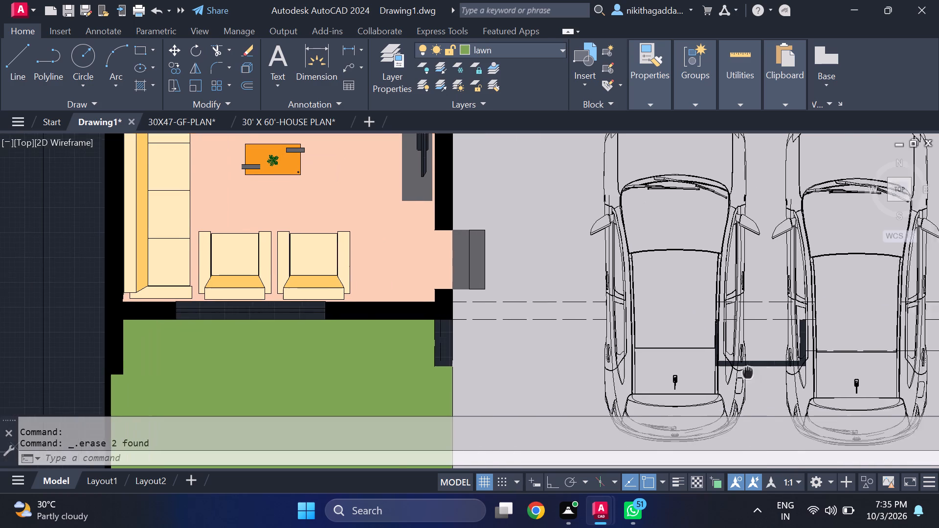
{"action": "middle_click_drag", "start_coordinate": [742, 371], "coordinate": [667, 355]}
{"action": "scroll", "coordinate": [673, 344], "scroll_direction": "up", "scroll_amount": 3}
{"action": "scroll", "coordinate": [674, 343], "scroll_direction": "down", "scroll_amount": 3}
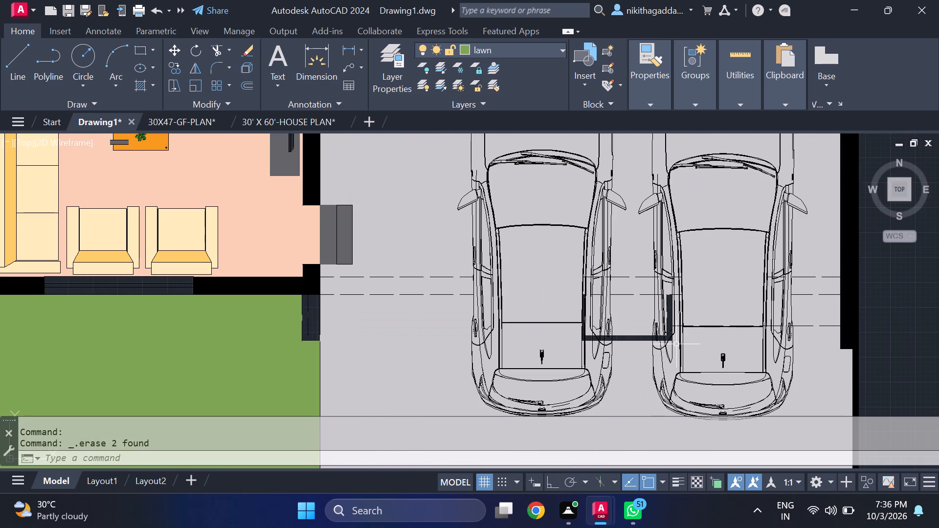
{"action": "scroll", "coordinate": [676, 344], "scroll_direction": "down", "scroll_amount": 3}
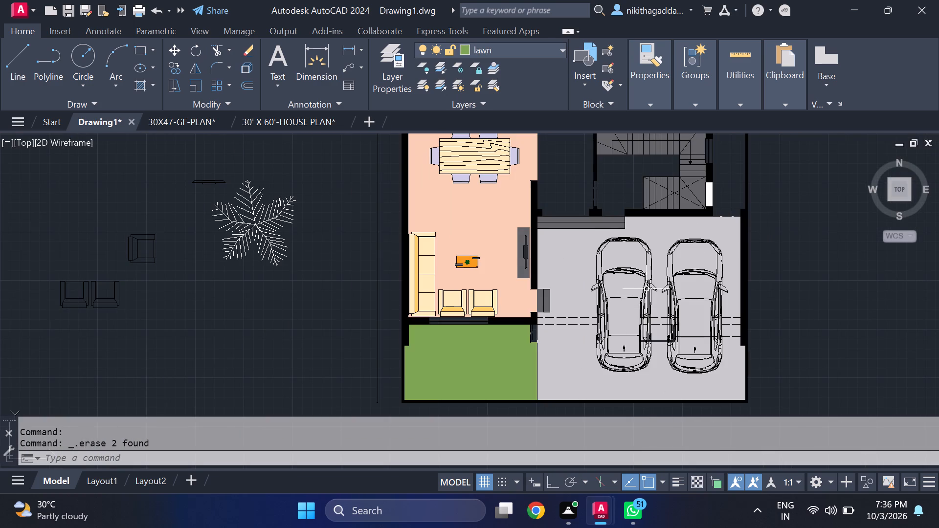
{"action": "left_click", "coordinate": [646, 289]}
{"action": "left_click", "coordinate": [667, 293]}
{"action": "key", "text": "m"}
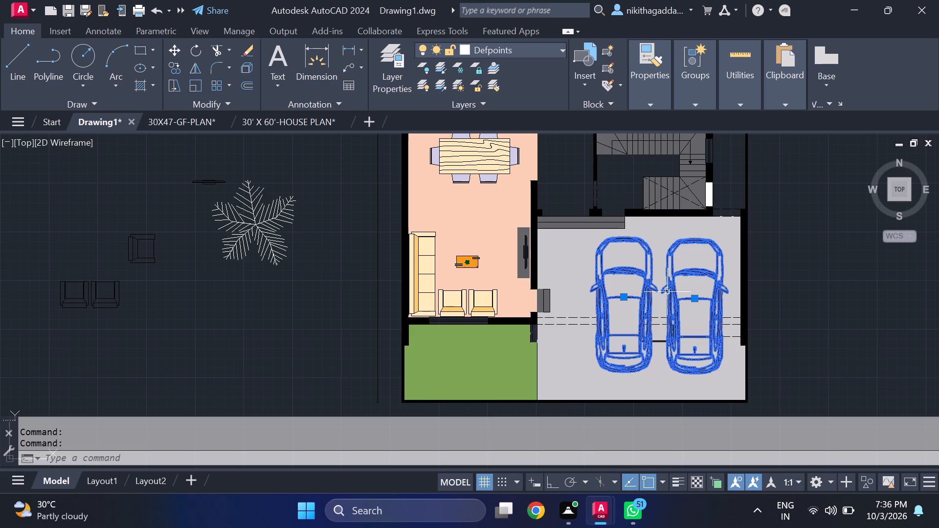
{"action": "key", "text": "Return"}
{"action": "left_click_drag", "start_coordinate": [601, 360], "coordinate": [596, 360]}
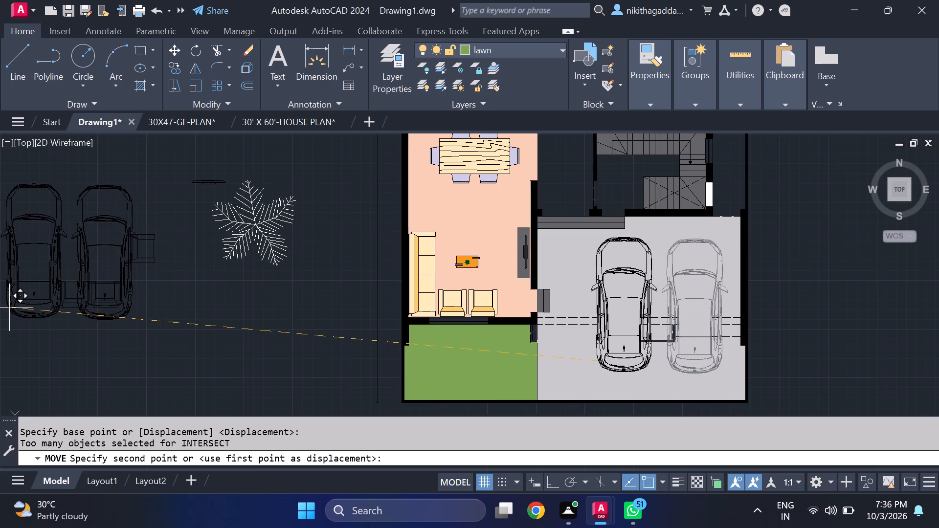
{"action": "left_click", "coordinate": [7, 307]}
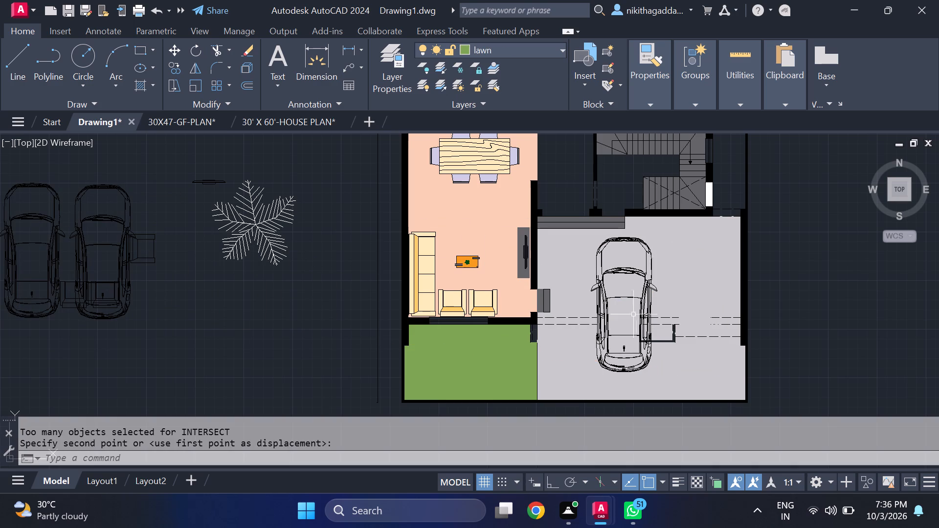
Erase the large solid grey hatch covering the paved parking area.
{"action": "scroll", "coordinate": [640, 307], "scroll_direction": "down", "scroll_amount": 2}
{"action": "scroll", "coordinate": [639, 307], "scroll_direction": "up", "scroll_amount": 2}
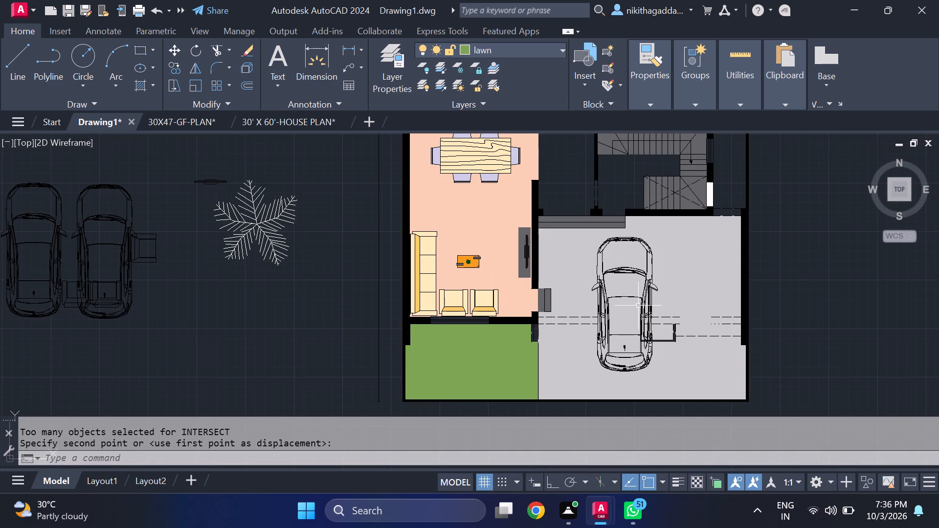
{"action": "left_click", "coordinate": [638, 306]}
{"action": "key", "text": "Escape"}
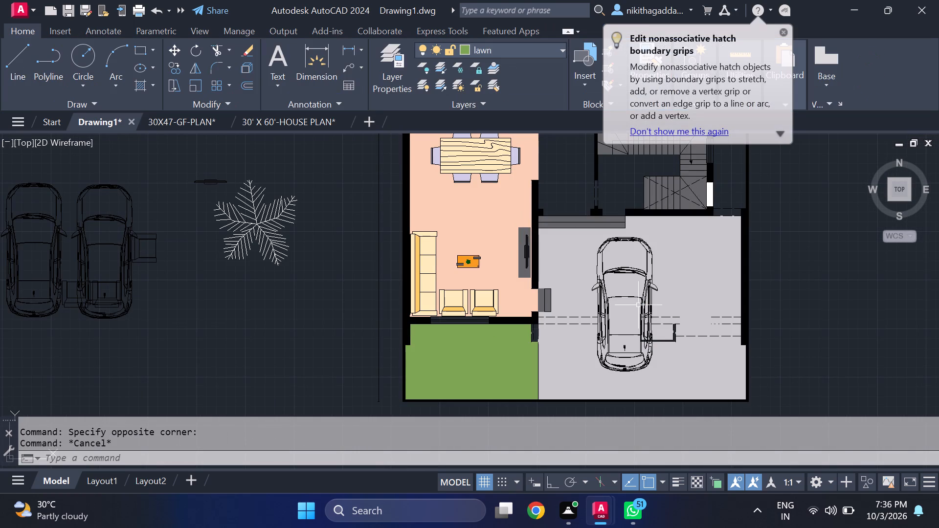
{"action": "left_click", "coordinate": [649, 290]}
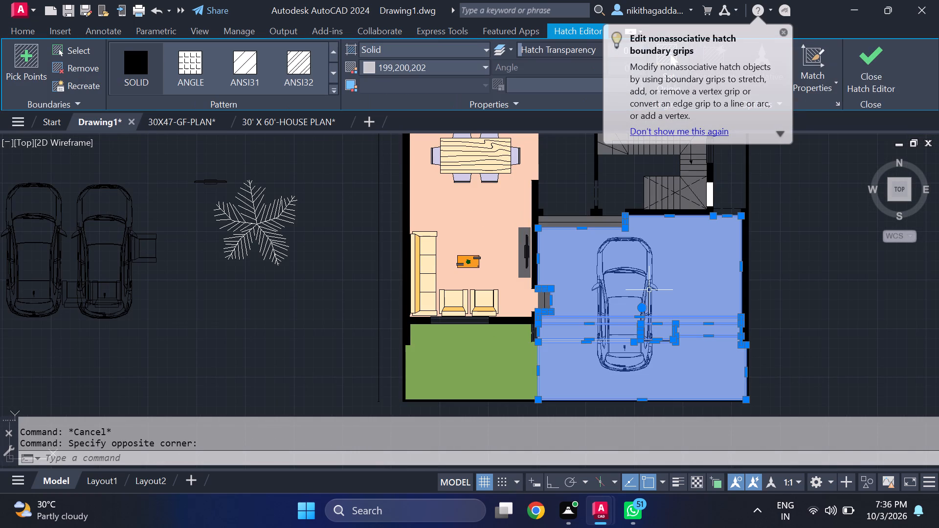
{"action": "key", "text": "Delete"}
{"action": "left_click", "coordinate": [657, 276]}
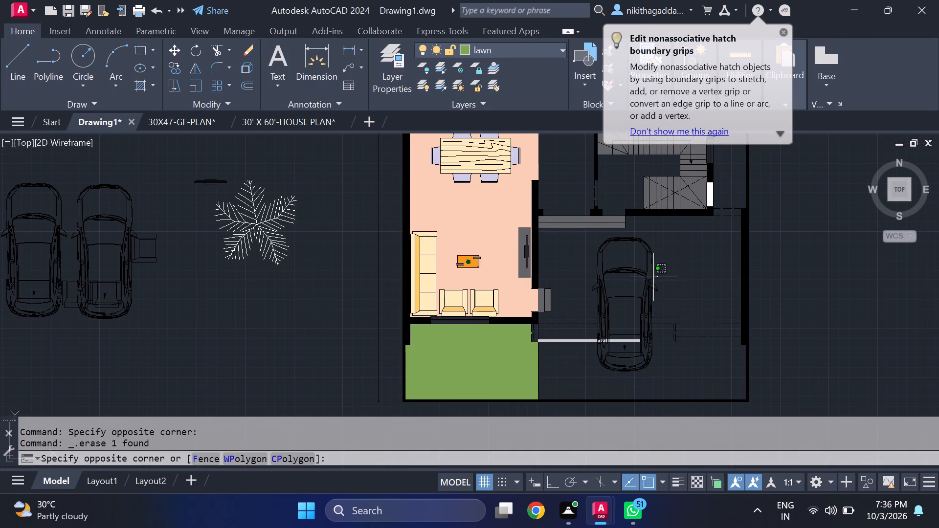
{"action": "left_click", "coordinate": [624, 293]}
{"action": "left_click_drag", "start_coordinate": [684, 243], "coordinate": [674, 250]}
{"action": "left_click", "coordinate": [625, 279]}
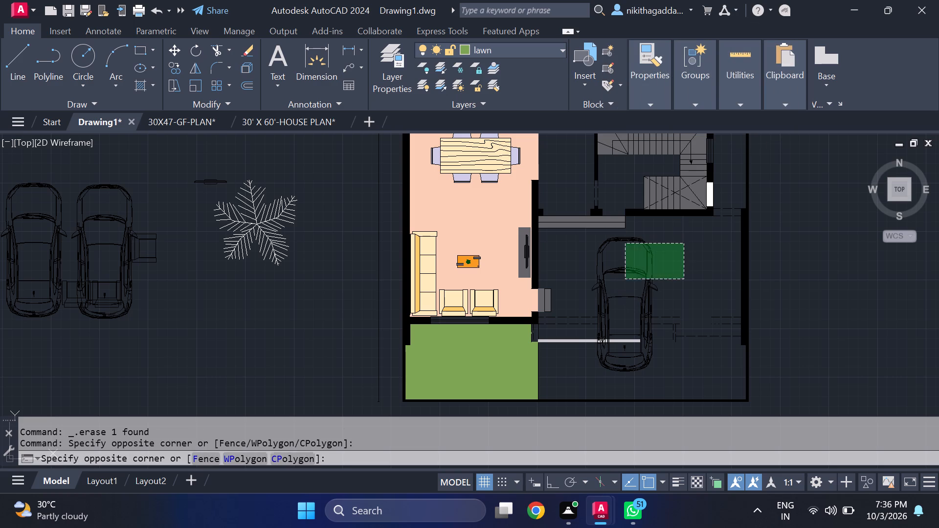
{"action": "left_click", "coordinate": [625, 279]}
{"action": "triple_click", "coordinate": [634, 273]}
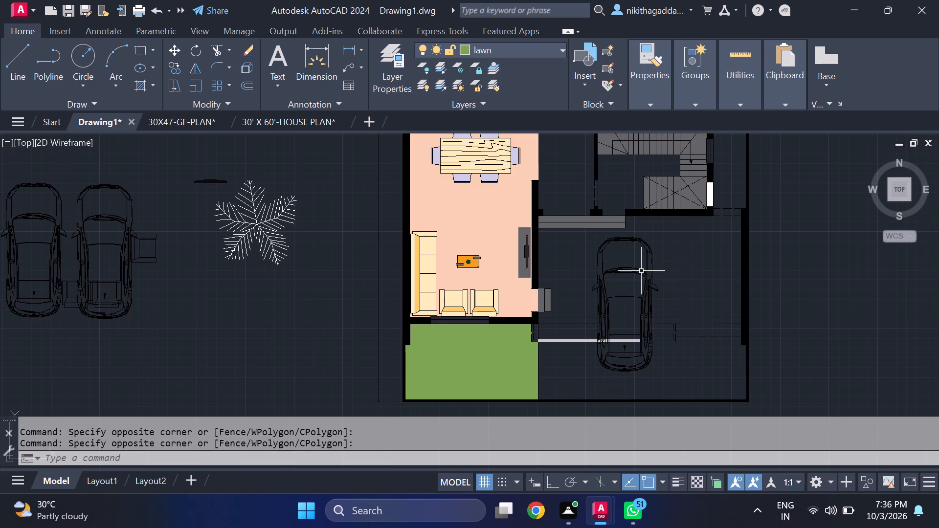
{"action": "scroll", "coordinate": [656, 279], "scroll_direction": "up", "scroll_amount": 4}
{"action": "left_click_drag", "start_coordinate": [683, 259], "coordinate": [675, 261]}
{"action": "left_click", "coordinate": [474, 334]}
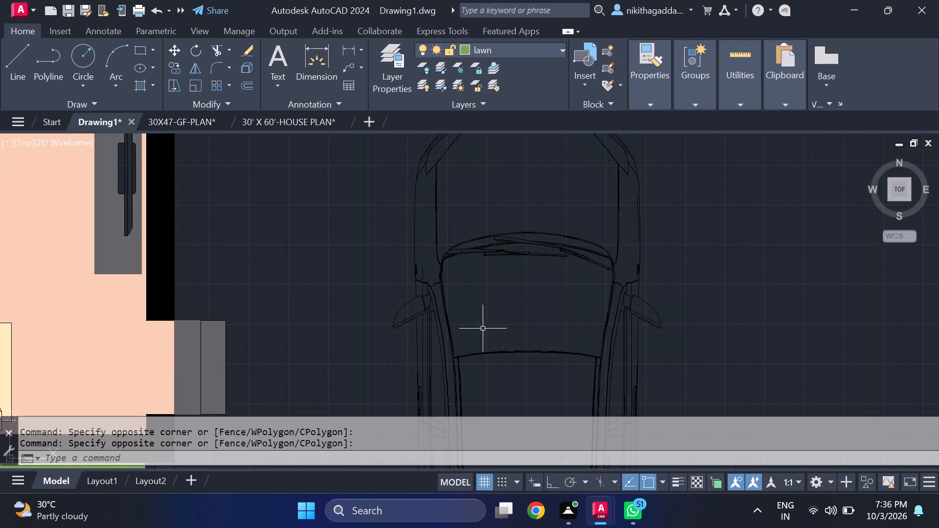
Erase the two leftover grey hatch strips running from the lawn's edge across the car in the parking area.
{"action": "scroll", "coordinate": [494, 324], "scroll_direction": "down", "scroll_amount": 5}
{"action": "scroll", "coordinate": [511, 359], "scroll_direction": "up", "scroll_amount": 4}
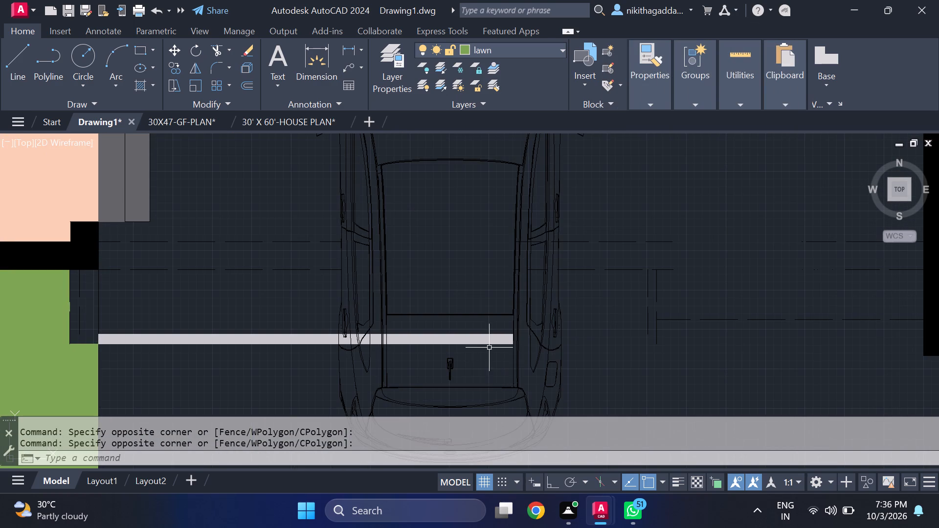
{"action": "left_click", "coordinate": [492, 343]}
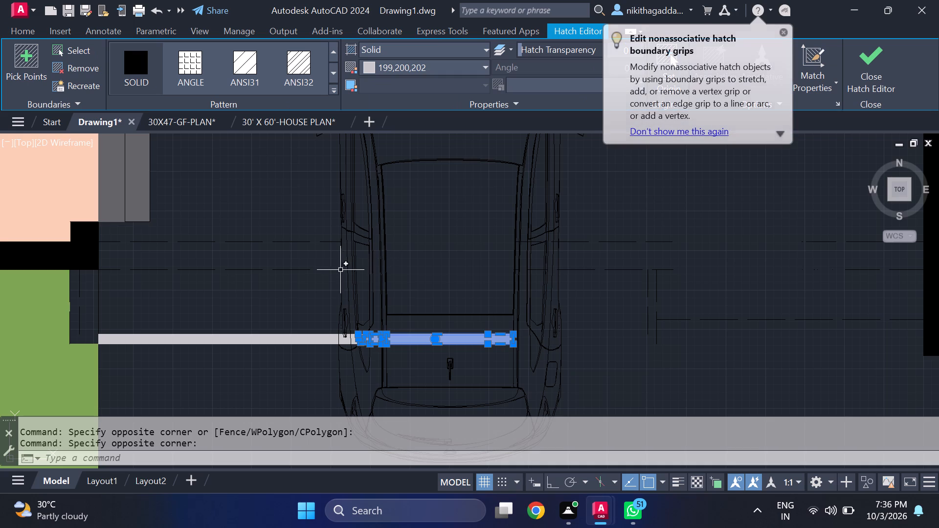
{"action": "left_click", "coordinate": [285, 339]}
{"action": "key", "text": "Delete"}
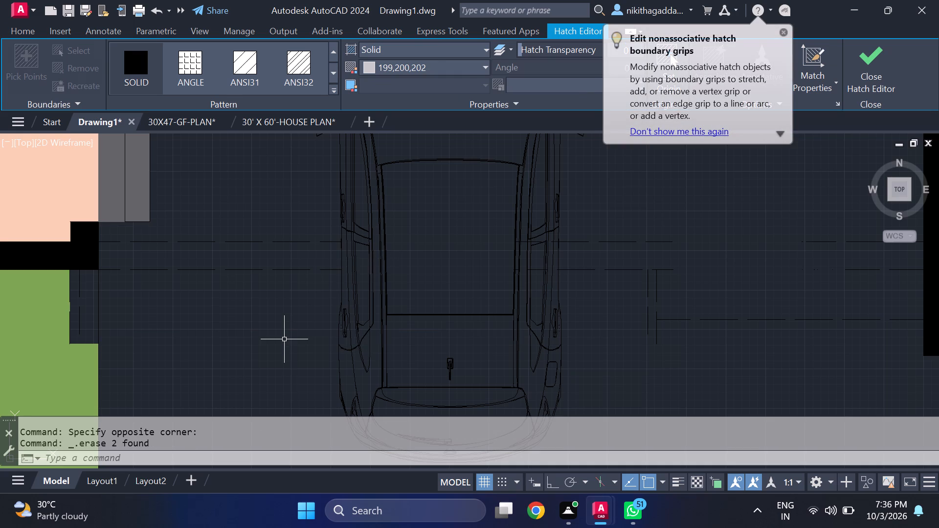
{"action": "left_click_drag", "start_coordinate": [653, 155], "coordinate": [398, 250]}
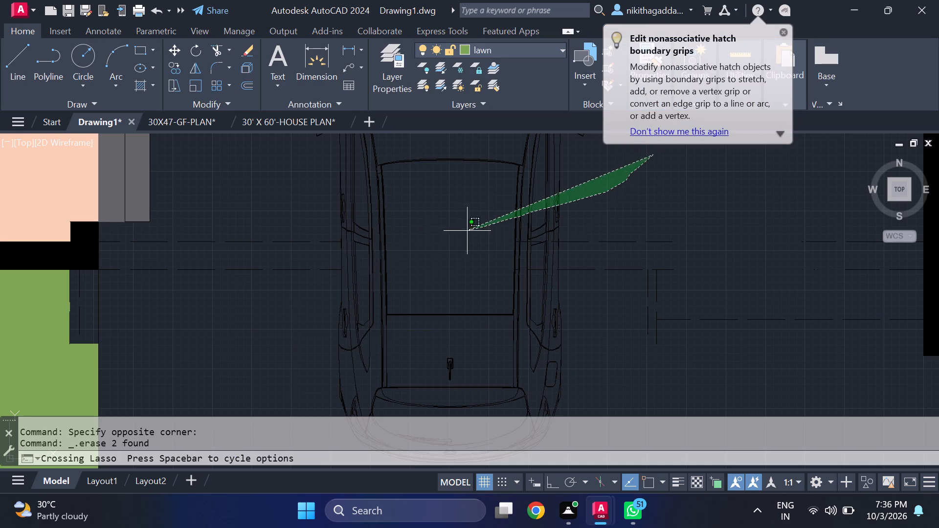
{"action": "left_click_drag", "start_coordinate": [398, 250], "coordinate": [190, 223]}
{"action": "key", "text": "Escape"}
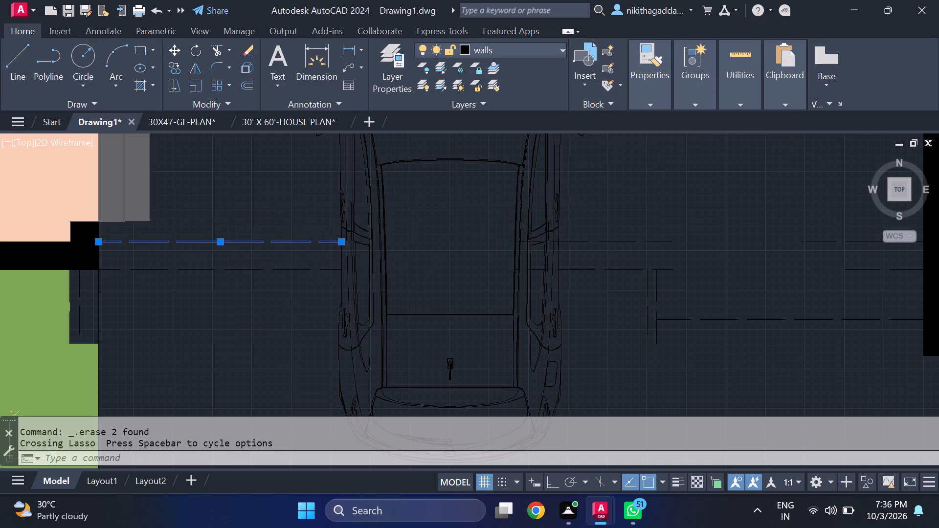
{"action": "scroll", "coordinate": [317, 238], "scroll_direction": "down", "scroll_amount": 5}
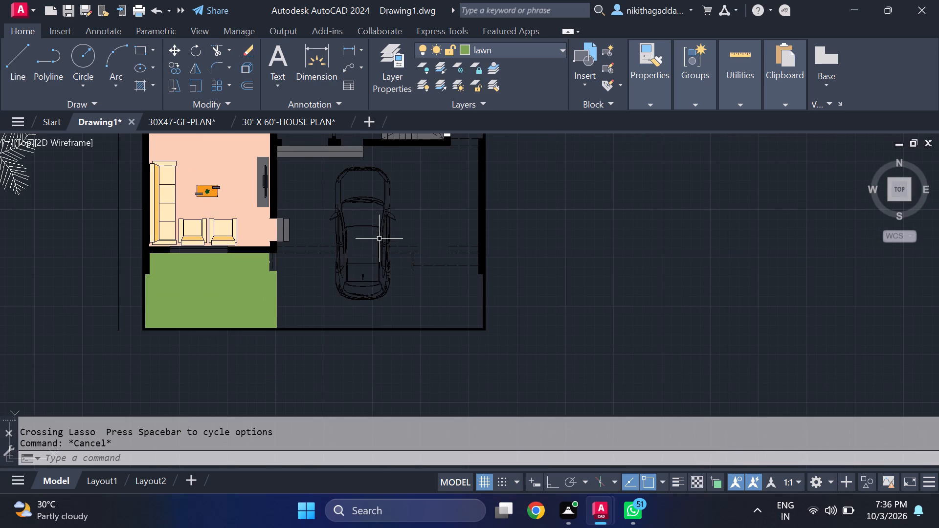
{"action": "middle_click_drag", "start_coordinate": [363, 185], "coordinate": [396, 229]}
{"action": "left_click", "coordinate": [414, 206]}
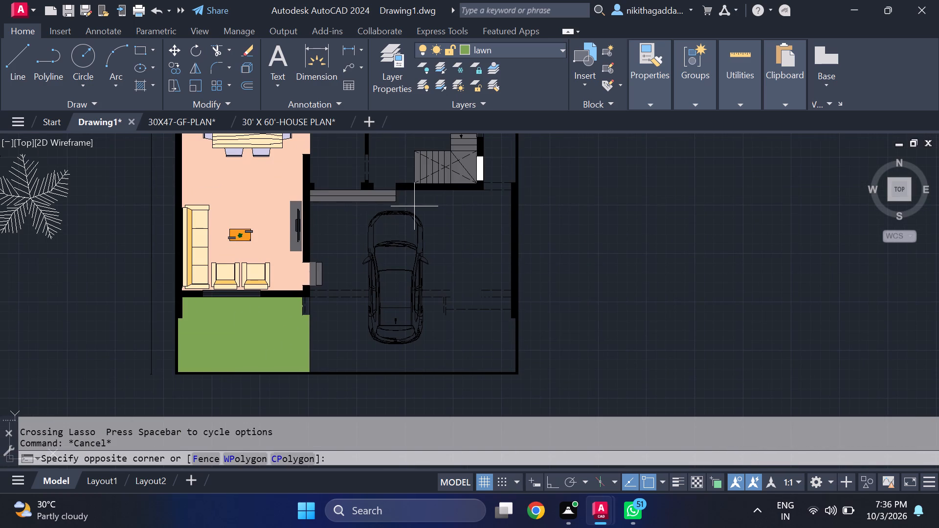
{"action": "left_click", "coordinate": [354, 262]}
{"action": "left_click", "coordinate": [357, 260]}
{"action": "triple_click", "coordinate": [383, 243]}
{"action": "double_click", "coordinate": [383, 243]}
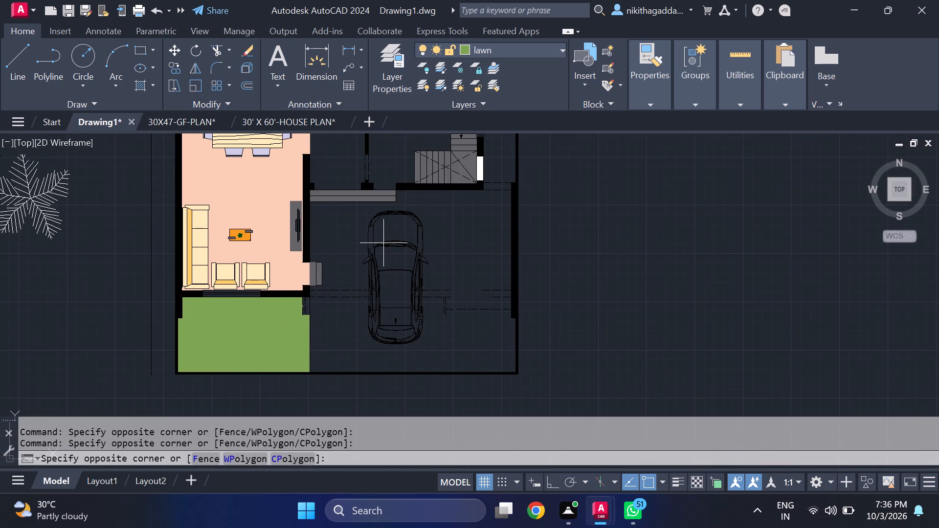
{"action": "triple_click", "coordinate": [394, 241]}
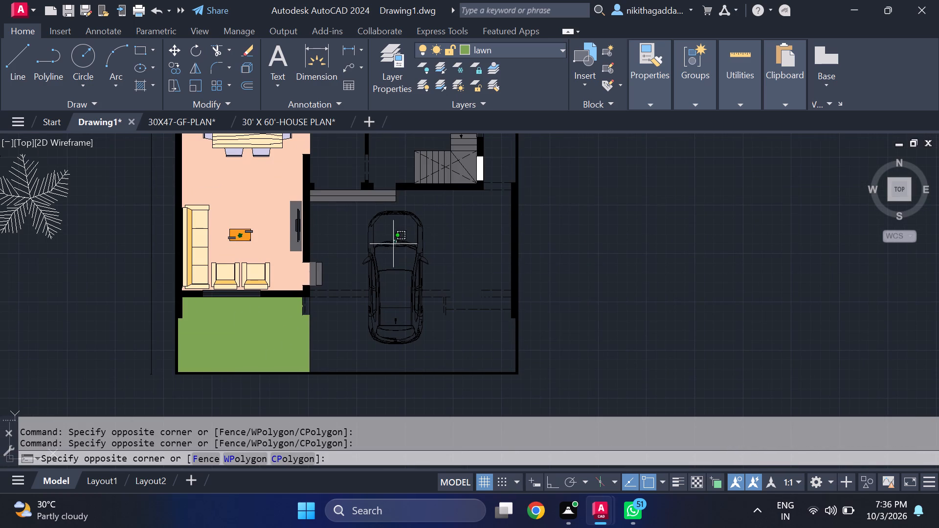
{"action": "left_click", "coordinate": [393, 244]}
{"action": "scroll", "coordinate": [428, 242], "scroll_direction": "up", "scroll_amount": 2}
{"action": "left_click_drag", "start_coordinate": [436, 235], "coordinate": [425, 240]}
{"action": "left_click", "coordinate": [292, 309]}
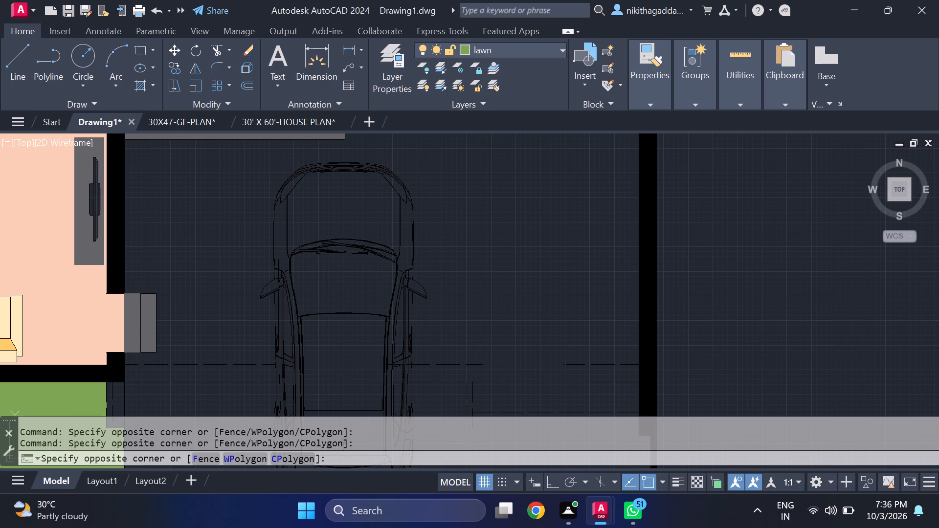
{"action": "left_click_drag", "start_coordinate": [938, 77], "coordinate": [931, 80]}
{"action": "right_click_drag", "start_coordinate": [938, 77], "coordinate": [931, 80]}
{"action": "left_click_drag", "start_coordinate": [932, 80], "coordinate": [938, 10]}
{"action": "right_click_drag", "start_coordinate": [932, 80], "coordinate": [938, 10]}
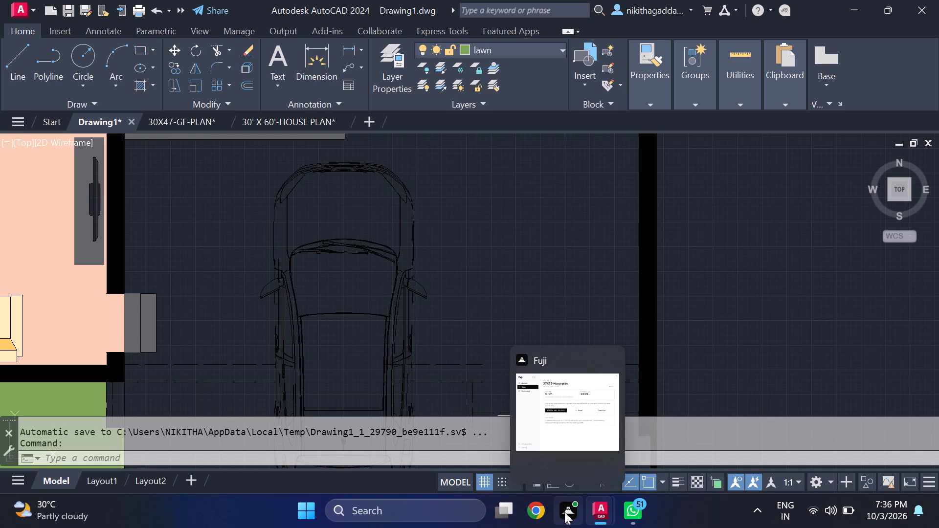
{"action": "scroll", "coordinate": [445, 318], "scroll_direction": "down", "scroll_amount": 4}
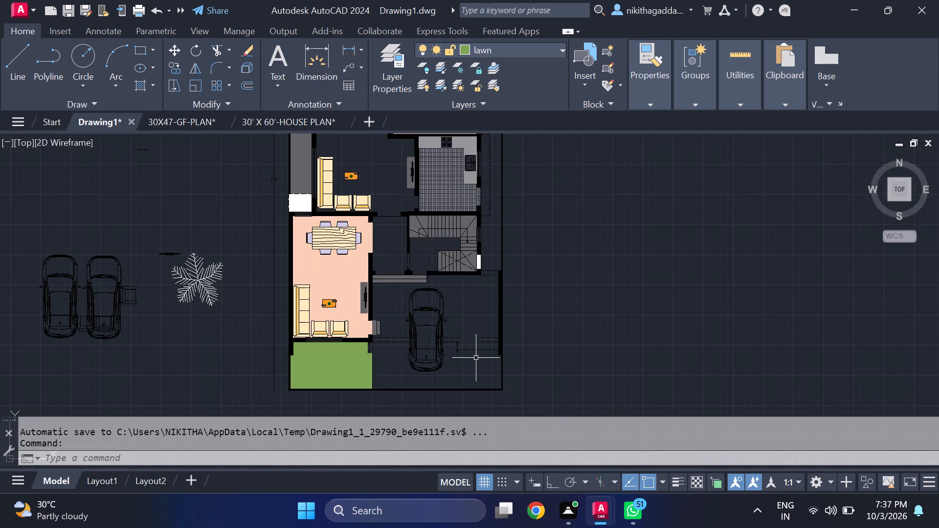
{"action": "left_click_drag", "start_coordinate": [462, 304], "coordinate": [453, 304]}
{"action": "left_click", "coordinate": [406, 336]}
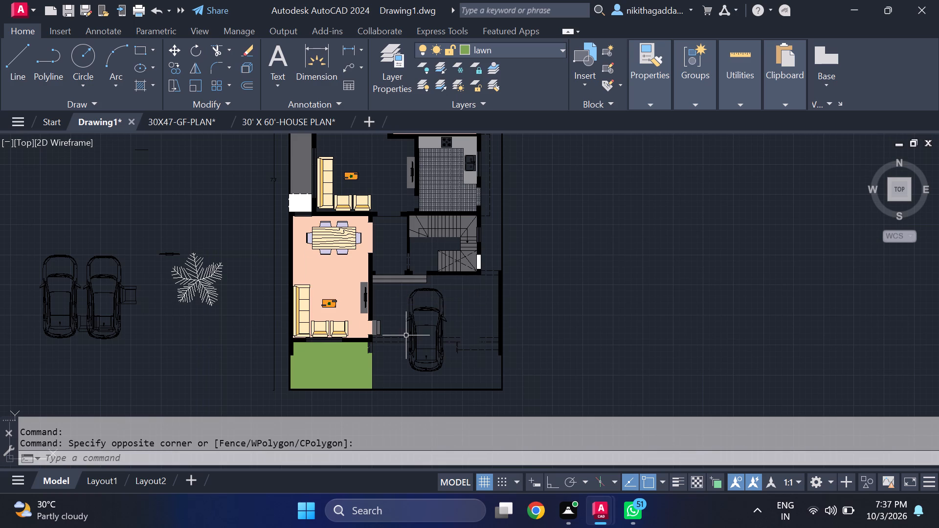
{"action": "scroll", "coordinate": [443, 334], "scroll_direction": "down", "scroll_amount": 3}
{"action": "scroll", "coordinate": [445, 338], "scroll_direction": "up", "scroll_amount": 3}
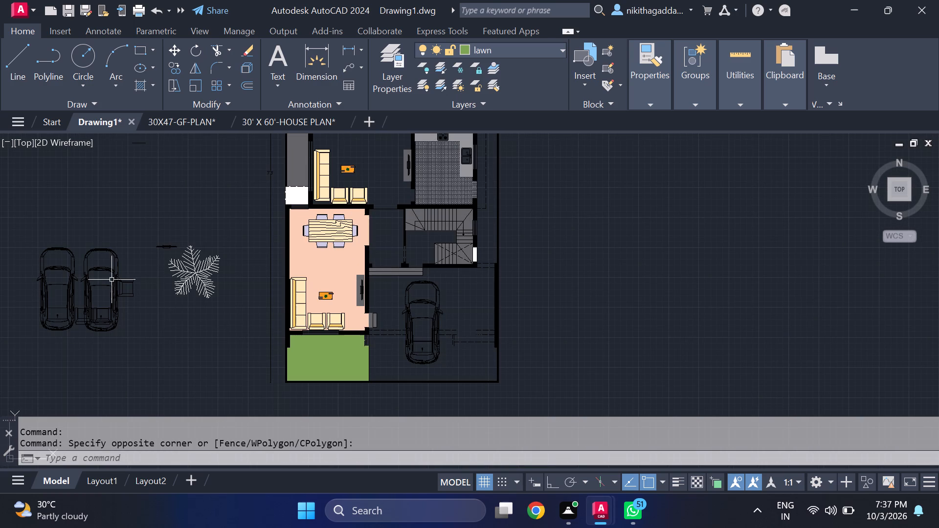
Move the eastern of the two cars outside the plan into the parking area, alongside and east of the car there.
{"action": "left_click", "coordinate": [102, 279]}
{"action": "left_click", "coordinate": [112, 252]}
{"action": "left_click", "coordinate": [112, 247]}
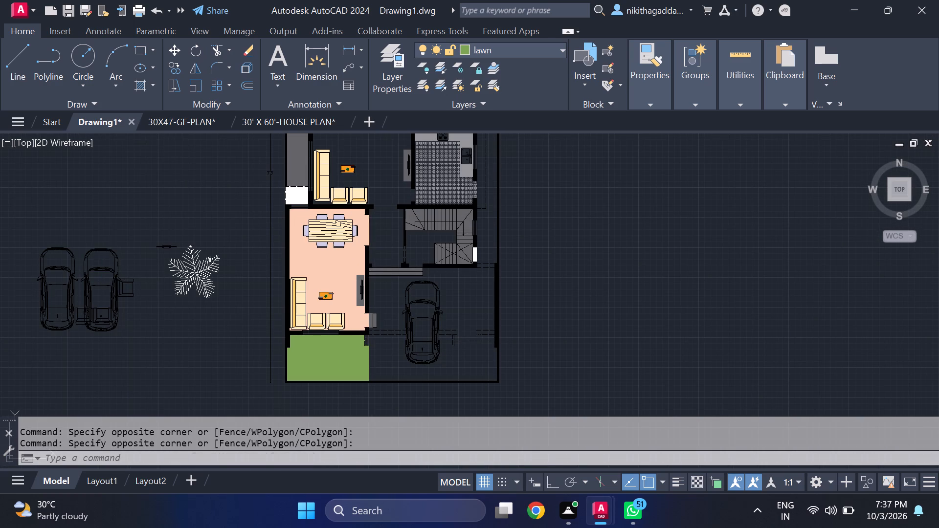
{"action": "left_click", "coordinate": [95, 277]}
{"action": "key", "text": "m"}
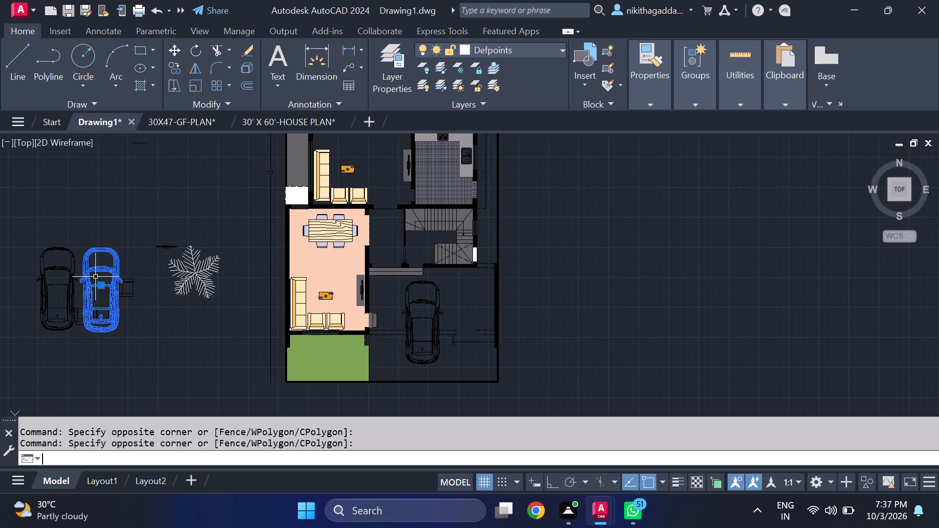
{"action": "key", "text": "Return"}
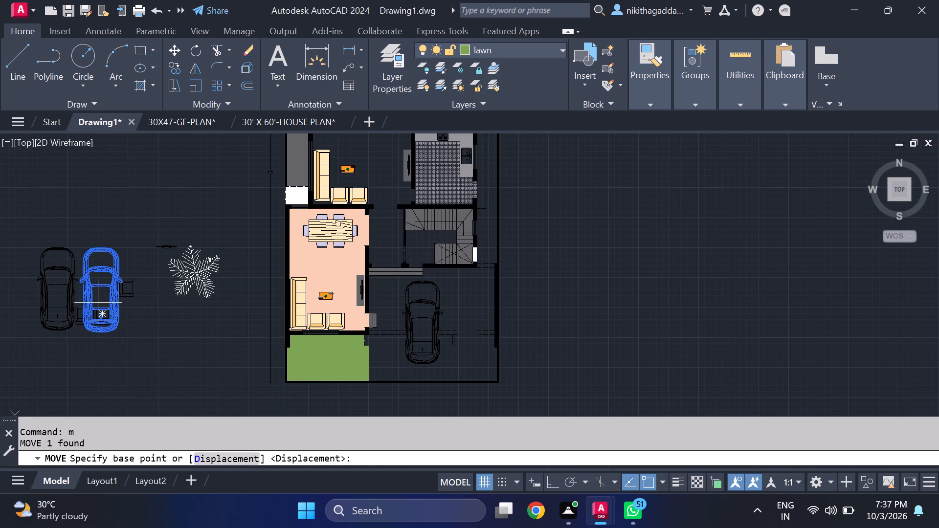
{"action": "left_click", "coordinate": [100, 292]}
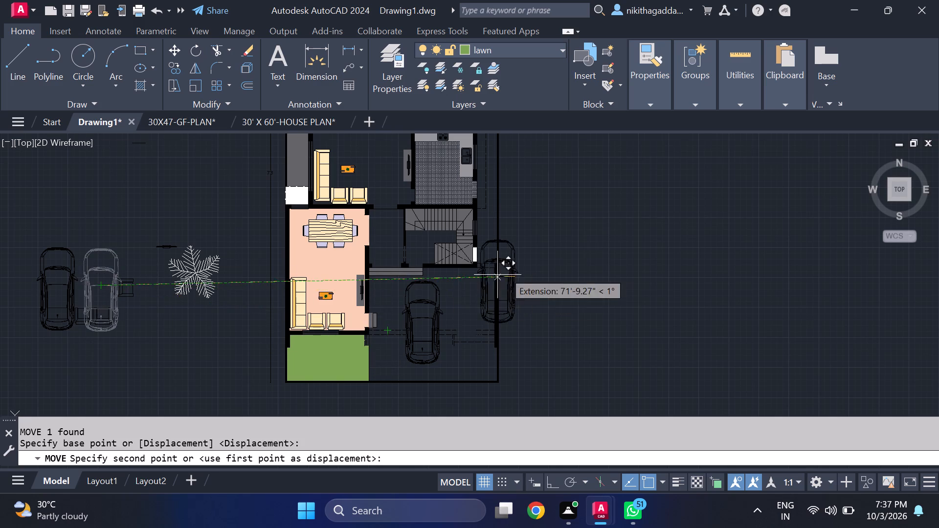
{"action": "scroll", "coordinate": [484, 277], "scroll_direction": "up", "scroll_amount": 2}
{"action": "key", "text": "F8"}
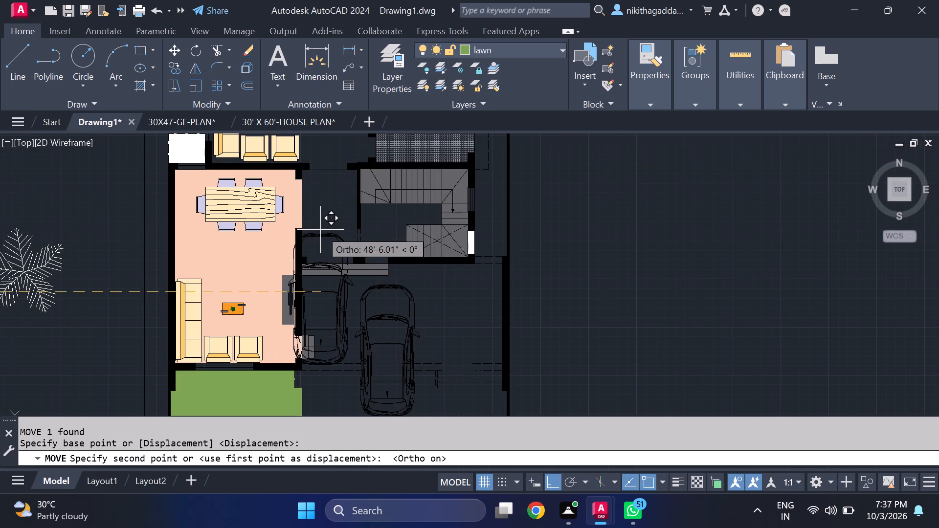
{"action": "key", "text": "F8"}
{"action": "middle_click_drag", "start_coordinate": [440, 303], "coordinate": [389, 236]}
{"action": "middle_click", "coordinate": [389, 236]}
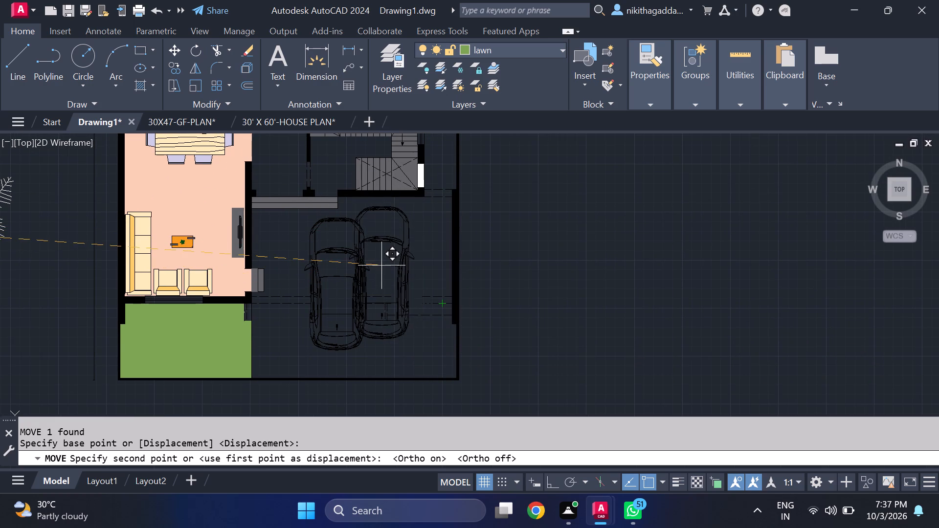
{"action": "scroll", "coordinate": [385, 282], "scroll_direction": "up", "scroll_amount": 5}
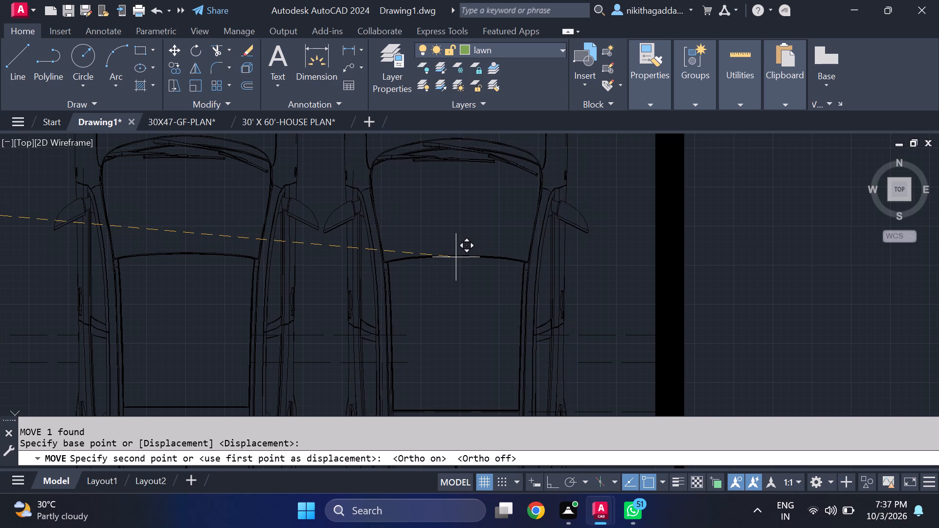
{"action": "left_click", "coordinate": [457, 256]}
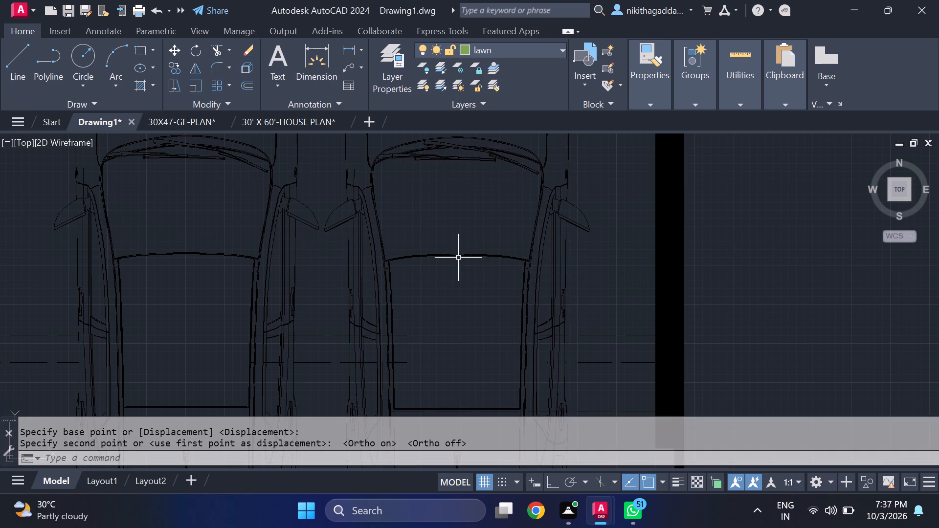
Trim the dashed lines crossing the western car's east side and the gap between the two parked cars.
{"action": "scroll", "coordinate": [466, 276], "scroll_direction": "down", "scroll_amount": 4}
{"action": "scroll", "coordinate": [482, 282], "scroll_direction": "up", "scroll_amount": 3}
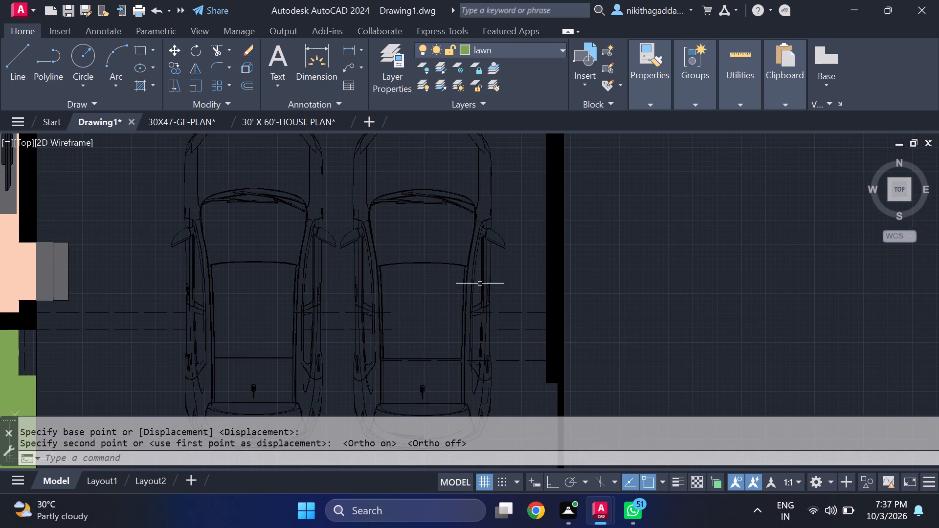
{"action": "type", "text": "tr"}
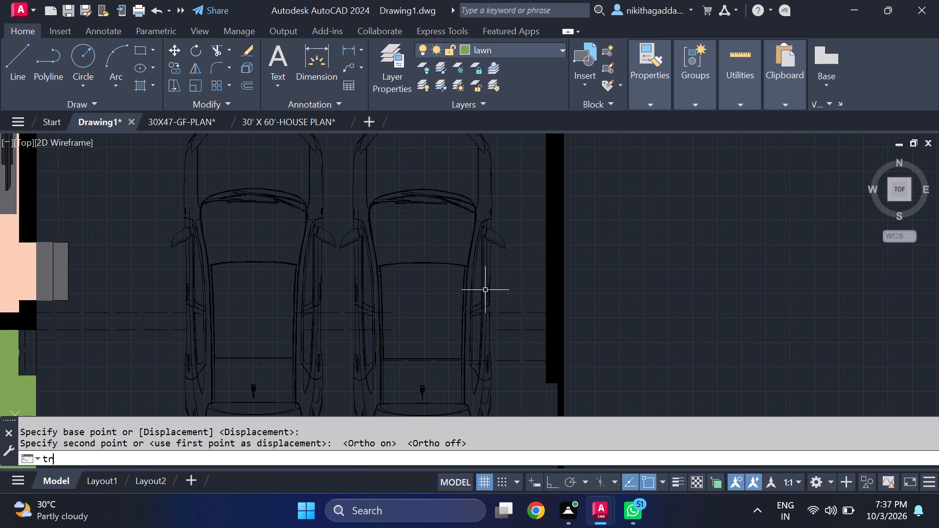
{"action": "key", "text": "Return"}
{"action": "scroll", "coordinate": [292, 319], "scroll_direction": "up", "scroll_amount": 3}
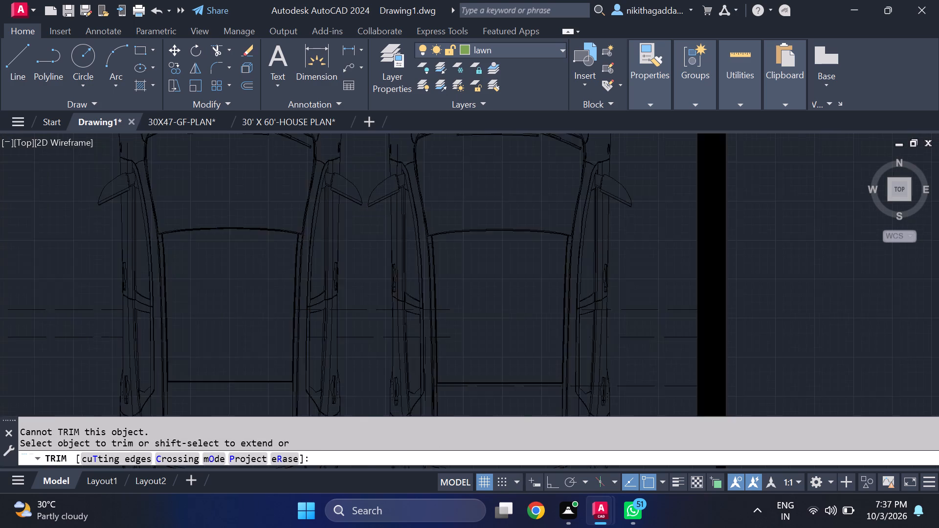
{"action": "left_click", "coordinate": [315, 296]}
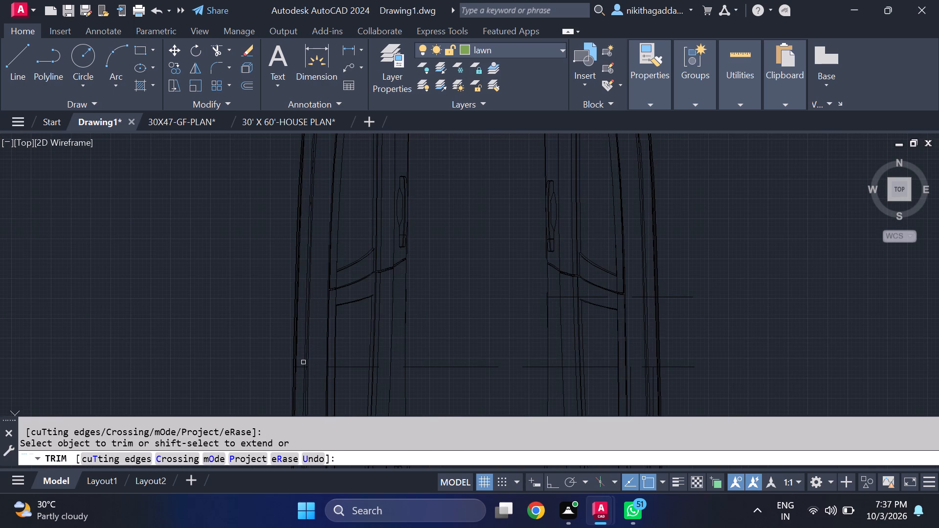
{"action": "left_click", "coordinate": [301, 366]}
{"action": "left_click", "coordinate": [358, 369]}
Trim the lower dashed line where it crosses the west side of the eastern car.
{"action": "scroll", "coordinate": [427, 335], "scroll_direction": "down", "scroll_amount": 4}
{"action": "scroll", "coordinate": [470, 348], "scroll_direction": "up", "scroll_amount": 3}
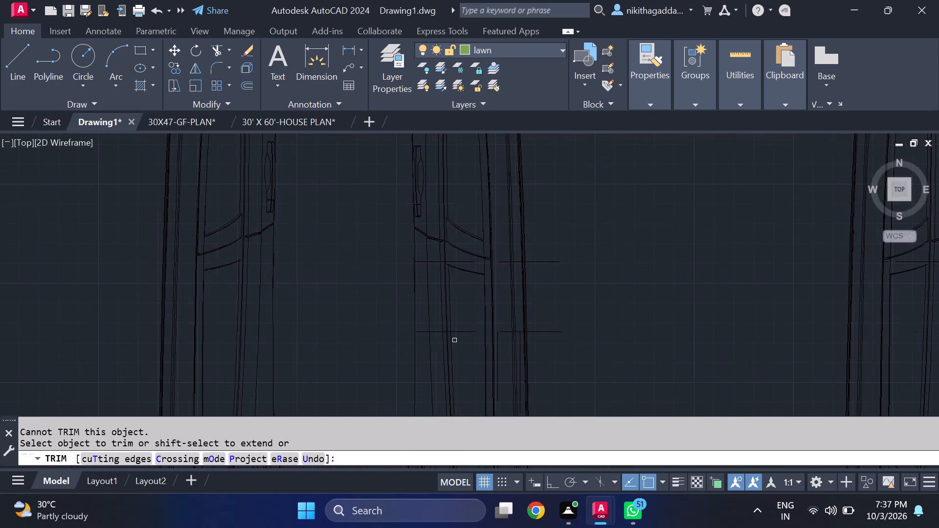
{"action": "left_click", "coordinate": [460, 332]}
{"action": "left_click", "coordinate": [440, 332]}
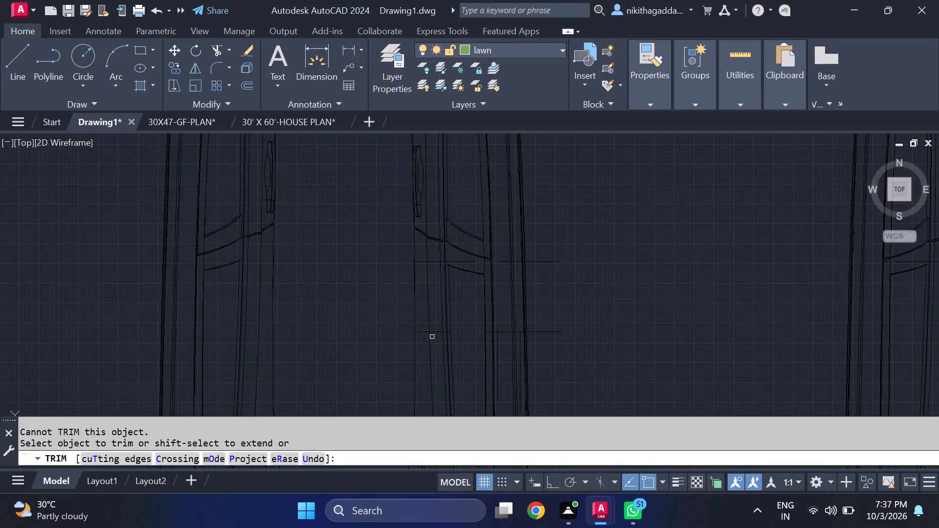
{"action": "scroll", "coordinate": [418, 328], "scroll_direction": "up", "scroll_amount": 3}
{"action": "left_click_drag", "start_coordinate": [458, 322], "coordinate": [459, 322]}
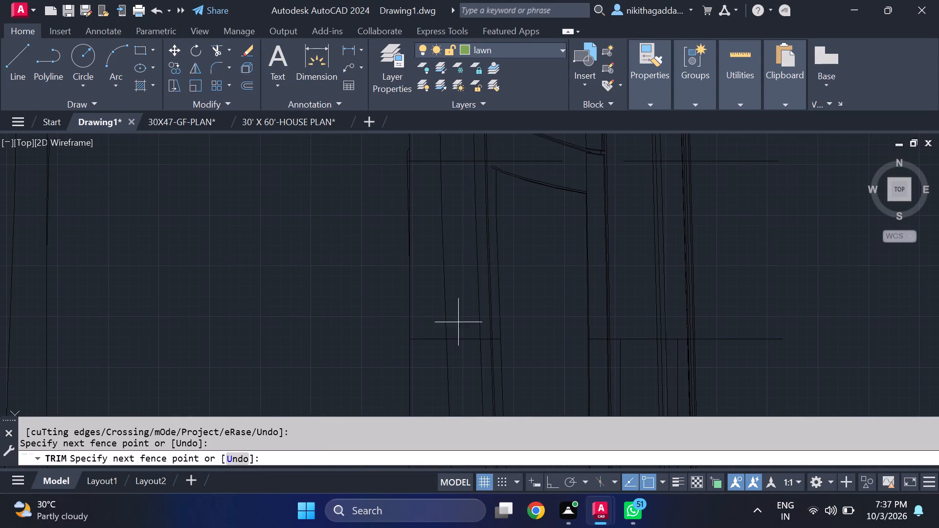
{"action": "left_click_drag", "start_coordinate": [459, 322], "coordinate": [462, 361]}
{"action": "left_click_drag", "start_coordinate": [430, 329], "coordinate": [422, 364]}
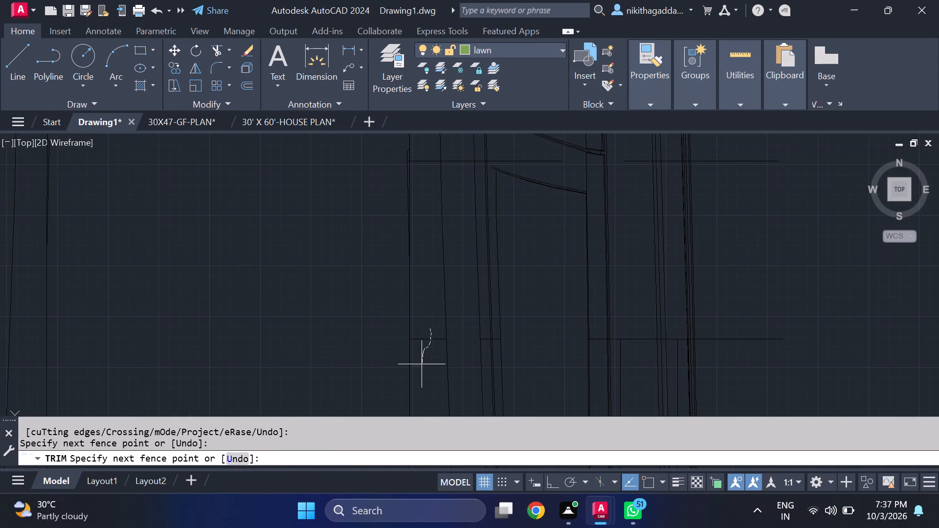
{"action": "left_click_drag", "start_coordinate": [422, 364], "coordinate": [421, 364]}
{"action": "scroll", "coordinate": [482, 333], "scroll_direction": "up", "scroll_amount": 3}
{"action": "left_click_drag", "start_coordinate": [486, 342], "coordinate": [499, 380]}
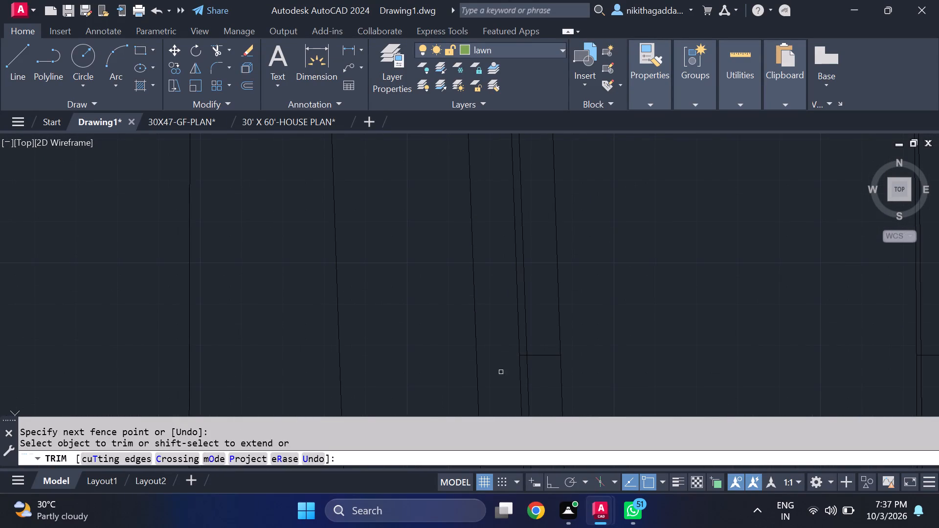
{"action": "left_click_drag", "start_coordinate": [540, 345], "coordinate": [550, 382]}
{"action": "left_click", "coordinate": [525, 357]}
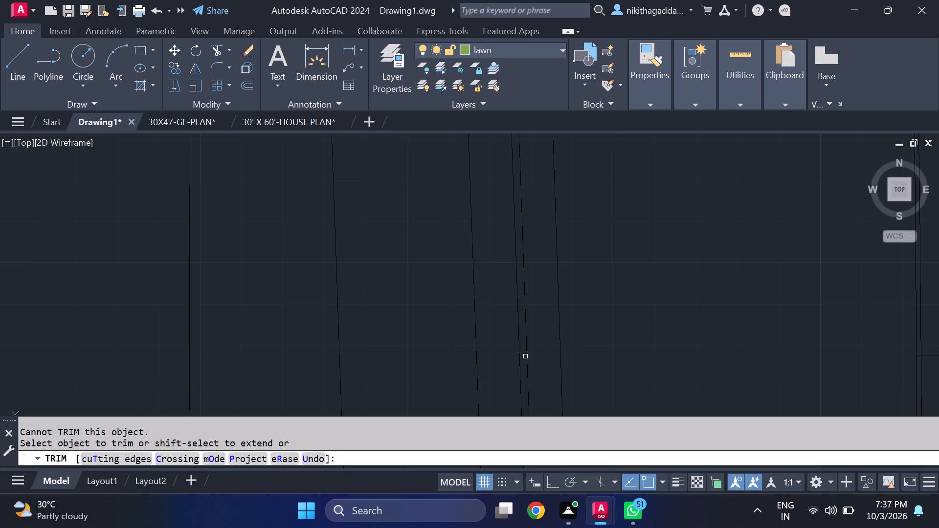
{"action": "left_click", "coordinate": [526, 355]}
{"action": "scroll", "coordinate": [522, 357], "scroll_direction": "up", "scroll_amount": 3}
{"action": "left_click", "coordinate": [524, 350]}
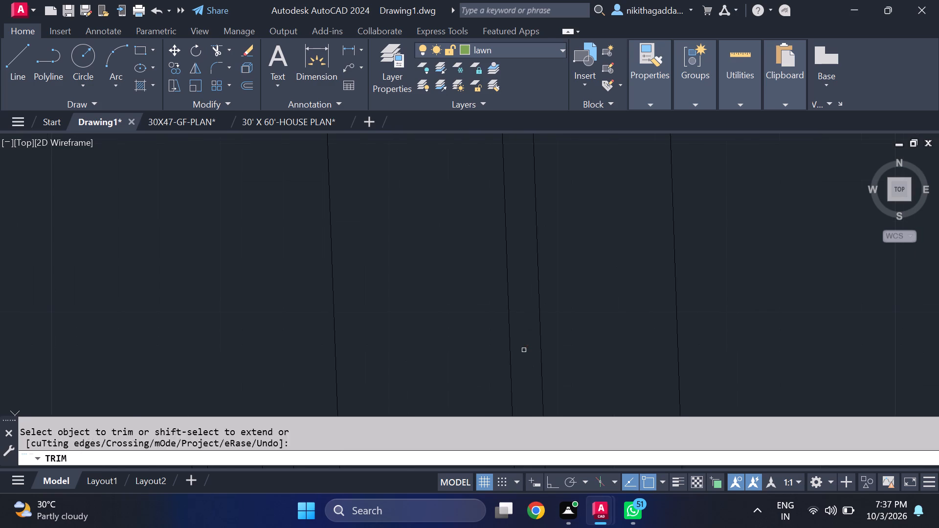
Trim the upper dashed line where it crosses the west side of the eastern car.
{"action": "scroll", "coordinate": [531, 326], "scroll_direction": "down", "scroll_amount": 16}
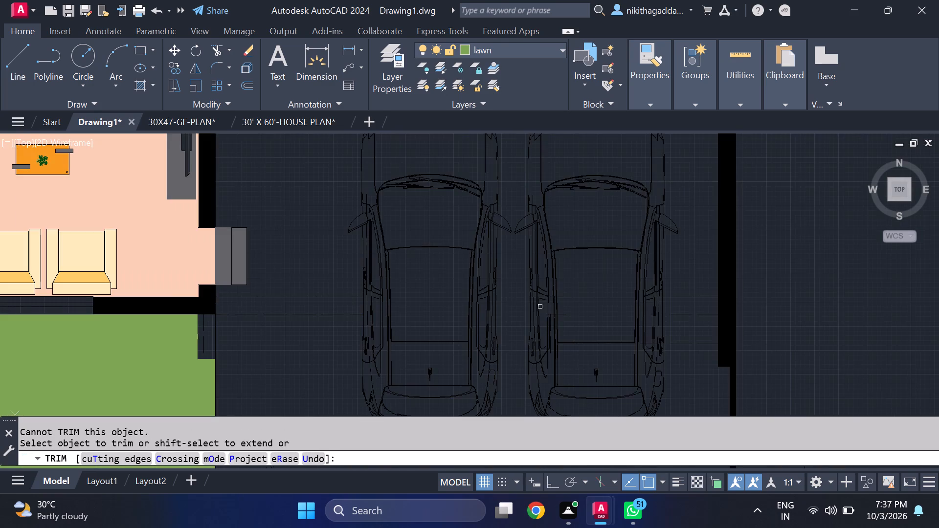
{"action": "scroll", "coordinate": [533, 296], "scroll_direction": "up", "scroll_amount": 7}
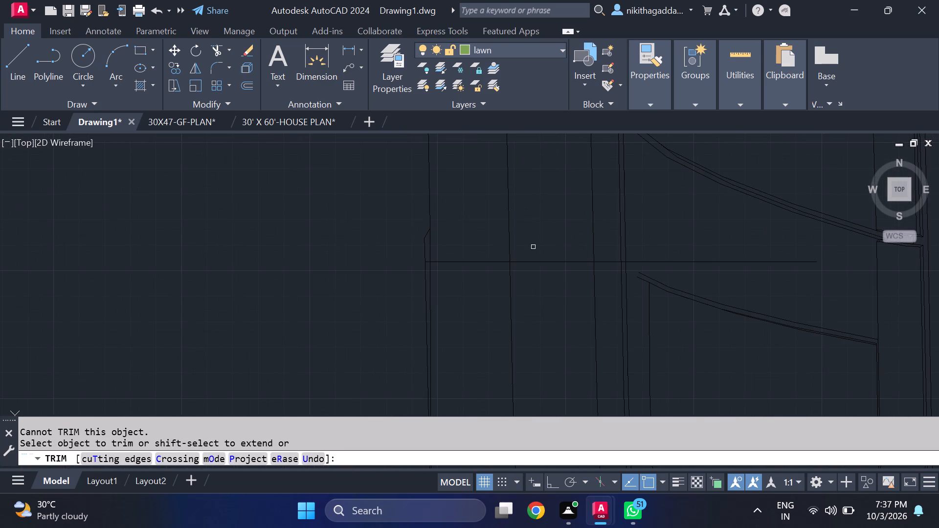
{"action": "left_click_drag", "start_coordinate": [535, 245], "coordinate": [534, 307]}
{"action": "left_click_drag", "start_coordinate": [461, 230], "coordinate": [436, 318]}
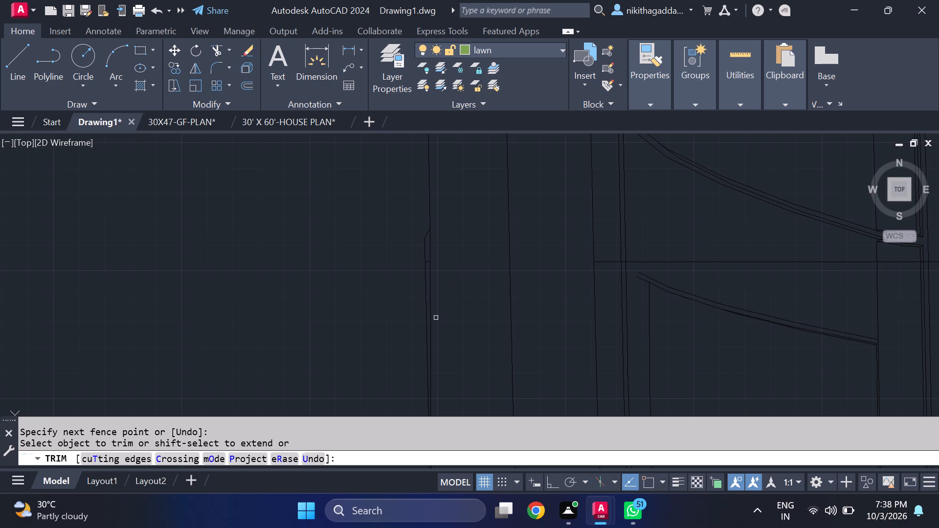
{"action": "scroll", "coordinate": [418, 240], "scroll_direction": "up", "scroll_amount": 3}
{"action": "left_click_drag", "start_coordinate": [458, 315], "coordinate": [455, 352]}
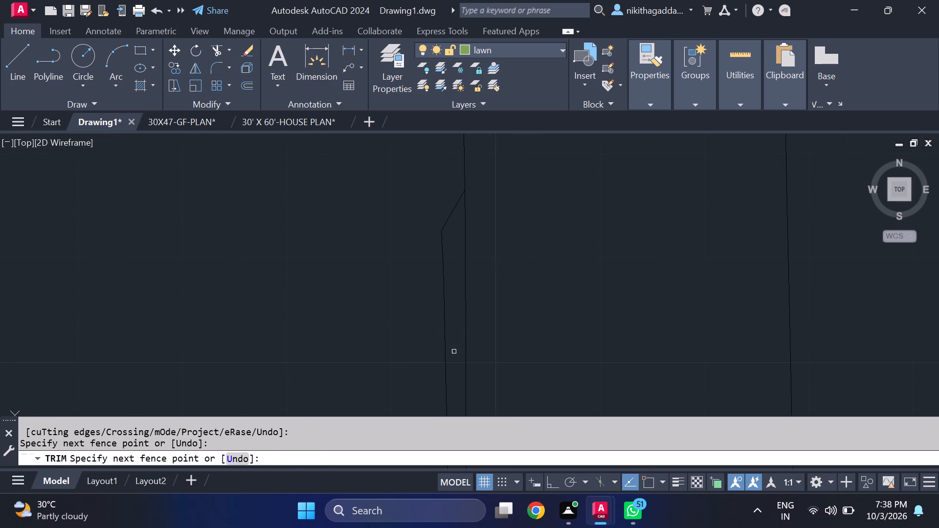
{"action": "scroll", "coordinate": [480, 324], "scroll_direction": "down", "scroll_amount": 5}
{"action": "scroll", "coordinate": [579, 327], "scroll_direction": "down", "scroll_amount": 5}
{"action": "scroll", "coordinate": [598, 326], "scroll_direction": "up", "scroll_amount": 4}
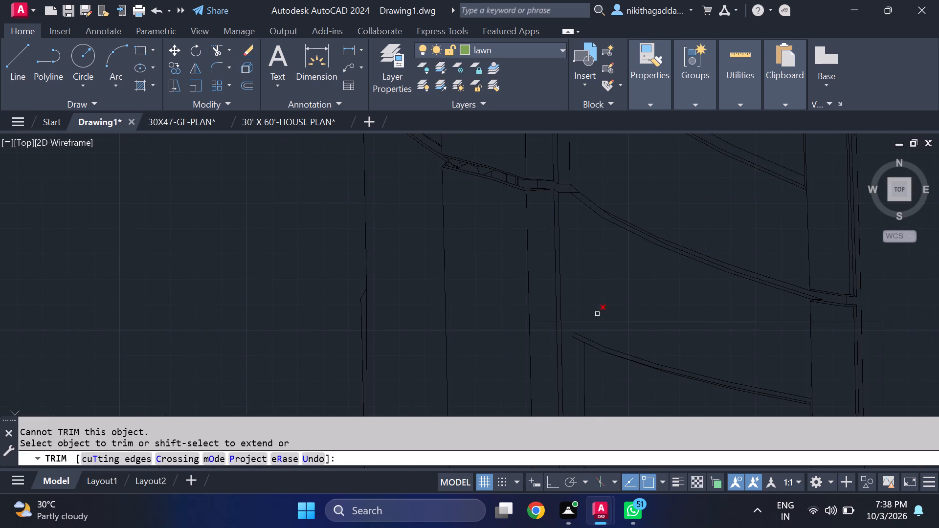
{"action": "left_click_drag", "start_coordinate": [599, 305], "coordinate": [652, 326]}
{"action": "left_click_drag", "start_coordinate": [539, 310], "coordinate": [539, 314]}
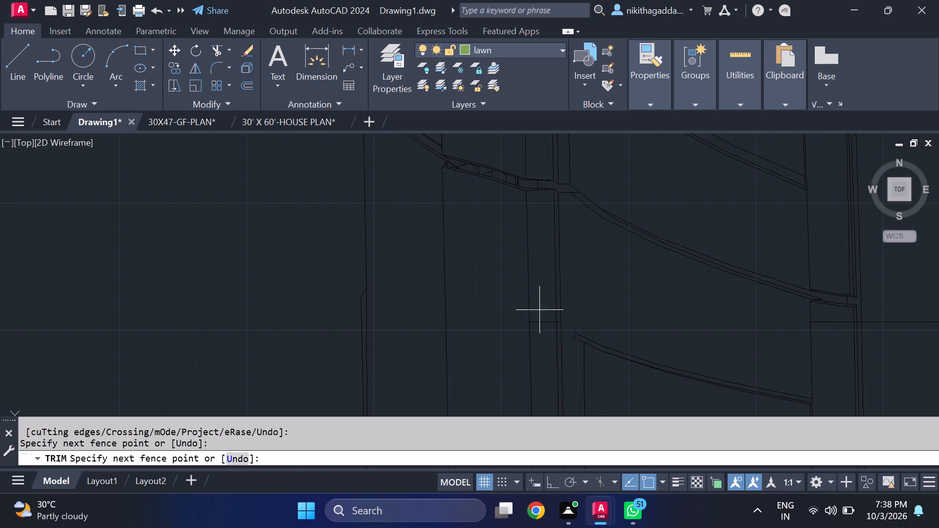
{"action": "left_click_drag", "start_coordinate": [539, 314], "coordinate": [535, 348]}
{"action": "scroll", "coordinate": [560, 321], "scroll_direction": "up", "scroll_amount": 3}
{"action": "left_click_drag", "start_coordinate": [553, 320], "coordinate": [538, 351]}
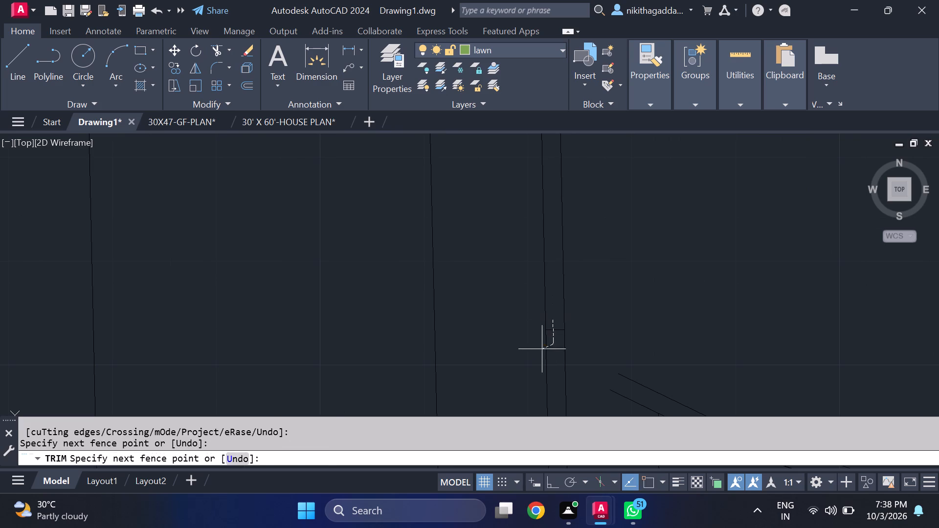
{"action": "left_click_drag", "start_coordinate": [538, 351], "coordinate": [538, 351]}
Trim the leftover dashed line pieces along the western edge of the eastern car's roof.
{"action": "scroll", "coordinate": [549, 334], "scroll_direction": "down", "scroll_amount": 6}
{"action": "scroll", "coordinate": [648, 338], "scroll_direction": "down", "scroll_amount": 6}
{"action": "scroll", "coordinate": [737, 348], "scroll_direction": "down", "scroll_amount": 5}
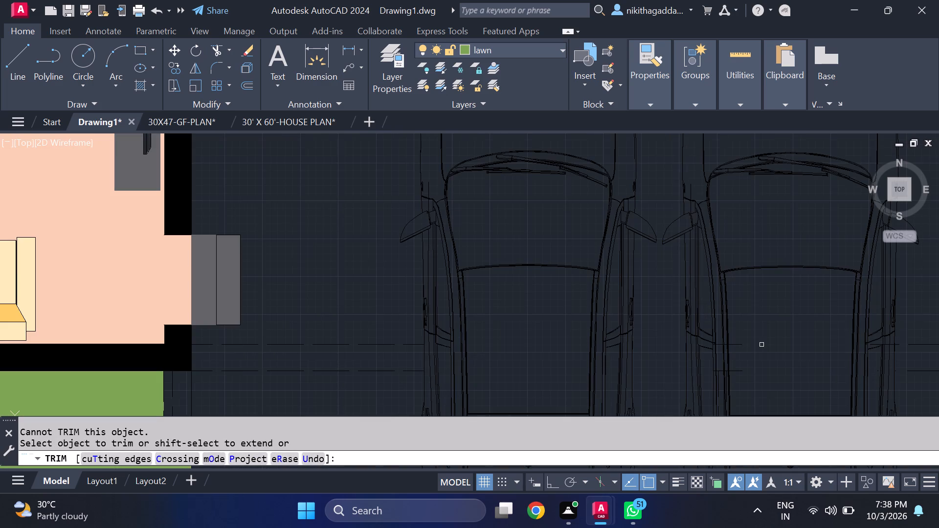
{"action": "left_click_drag", "start_coordinate": [735, 333], "coordinate": [738, 365]}
{"action": "left_click_drag", "start_coordinate": [736, 368], "coordinate": [736, 379]}
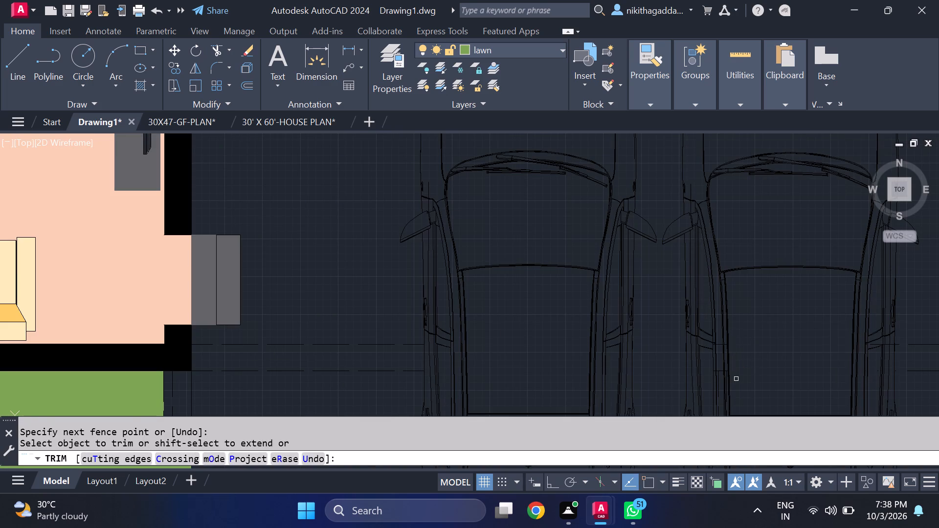
{"action": "scroll", "coordinate": [722, 373], "scroll_direction": "up", "scroll_amount": 3}
{"action": "left_click_drag", "start_coordinate": [711, 349], "coordinate": [718, 408]}
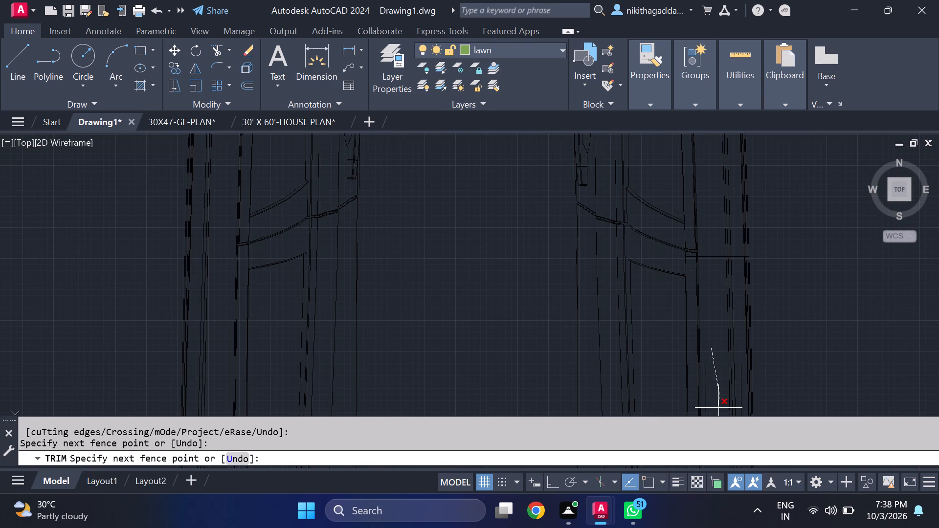
{"action": "scroll", "coordinate": [689, 362], "scroll_direction": "up", "scroll_amount": 2}
{"action": "left_click_drag", "start_coordinate": [692, 360], "coordinate": [699, 394]}
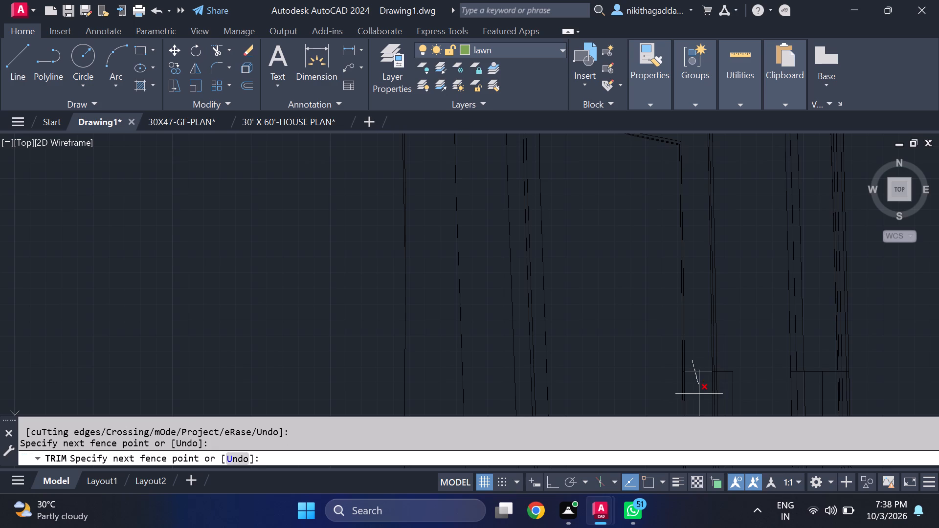
{"action": "scroll", "coordinate": [690, 374], "scroll_direction": "up", "scroll_amount": 3}
{"action": "scroll", "coordinate": [698, 361], "scroll_direction": "down", "scroll_amount": 6}
{"action": "scroll", "coordinate": [744, 334], "scroll_direction": "down", "scroll_amount": 11}
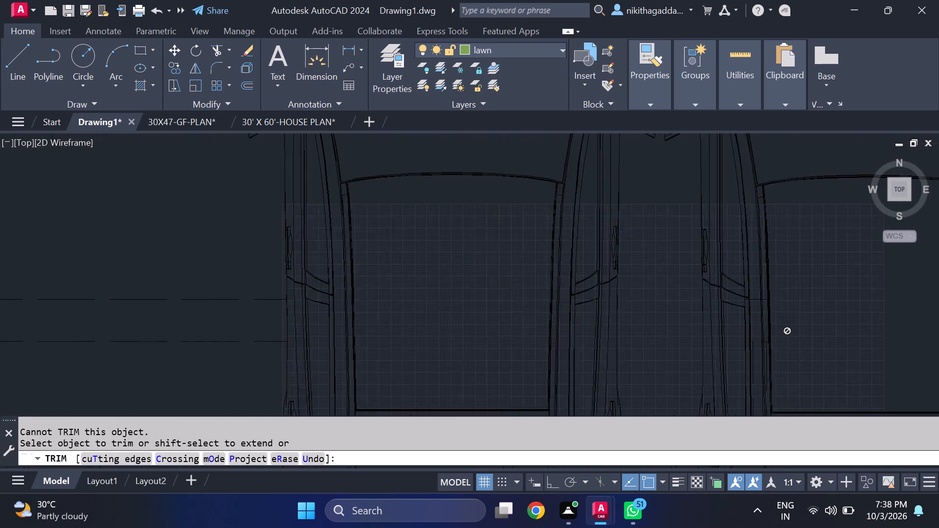
{"action": "scroll", "coordinate": [800, 358], "scroll_direction": "down", "scroll_amount": 6}
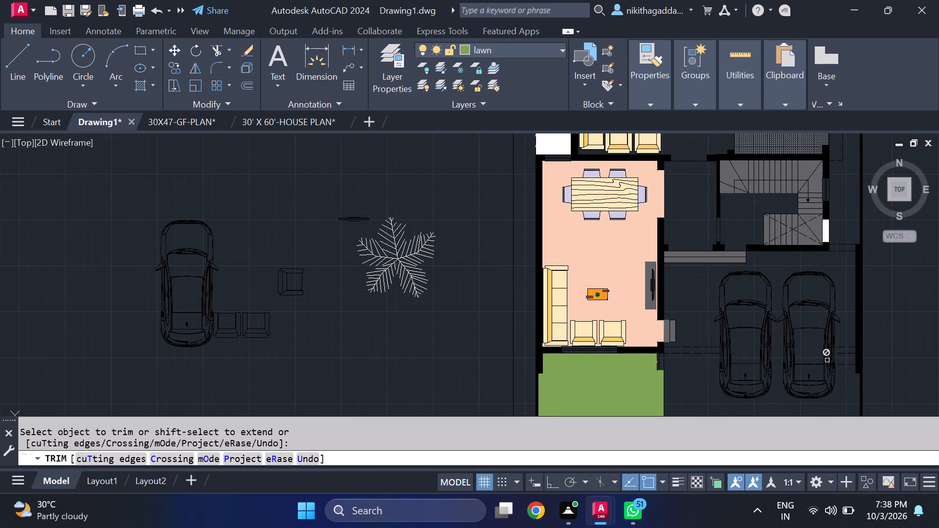
{"action": "key", "text": "Escape"}
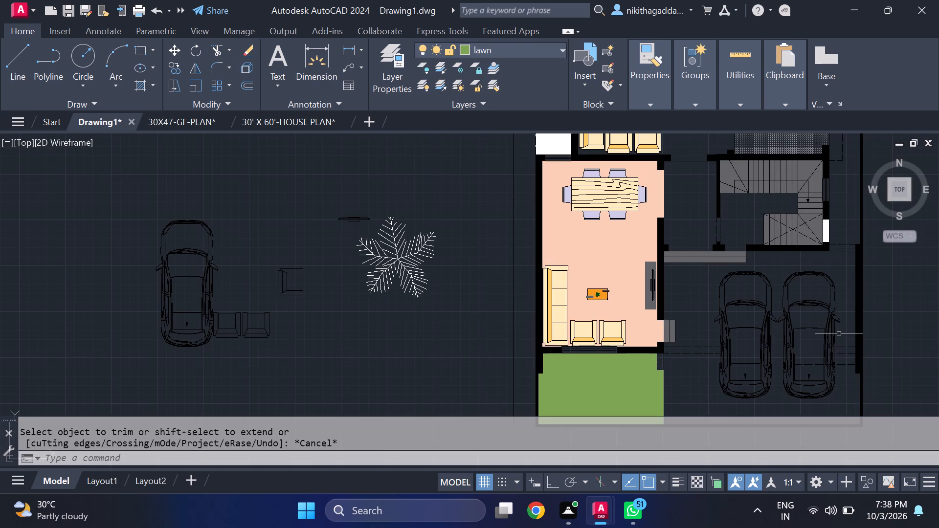
Fill the parking area around the cars with a solid hatch in colour 199,200,202.
{"action": "type", "text": "hatch"}
{"action": "key", "text": "Return"}
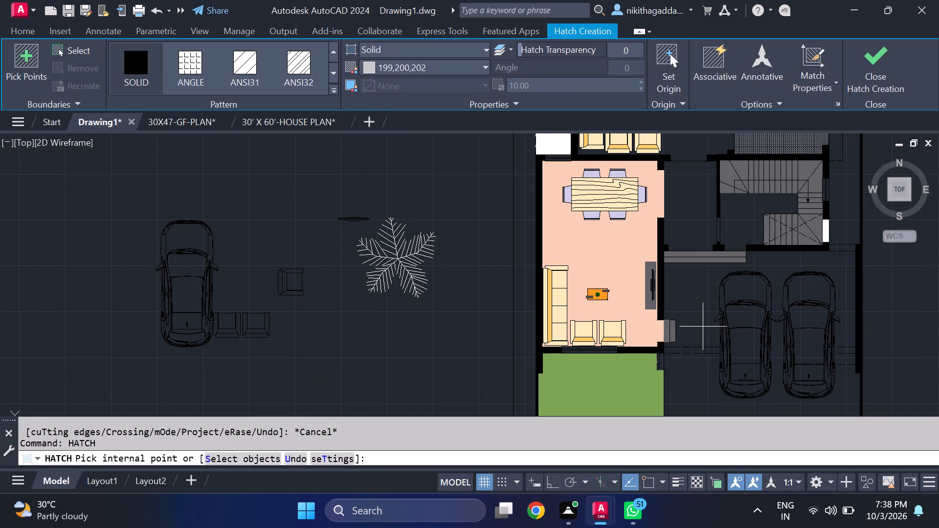
{"action": "left_click", "coordinate": [704, 314]}
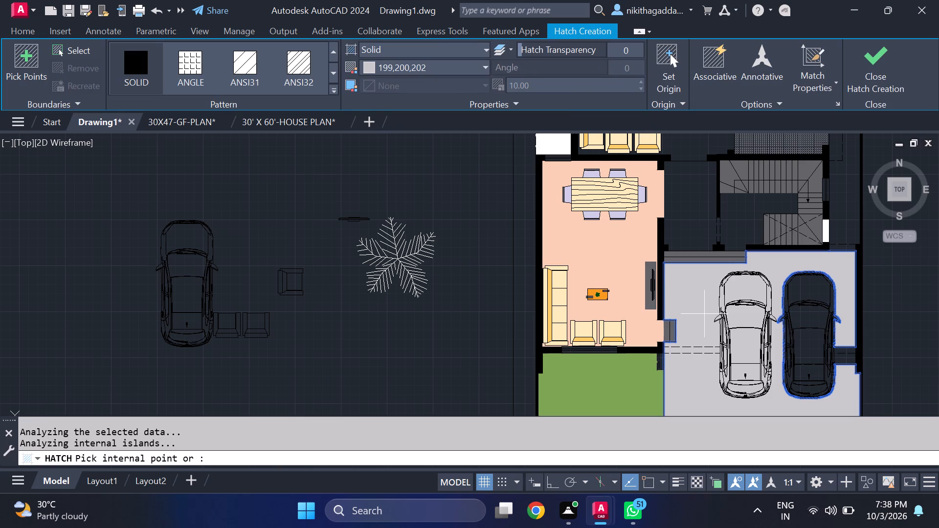
{"action": "middle_click_drag", "start_coordinate": [714, 298], "coordinate": [598, 220]}
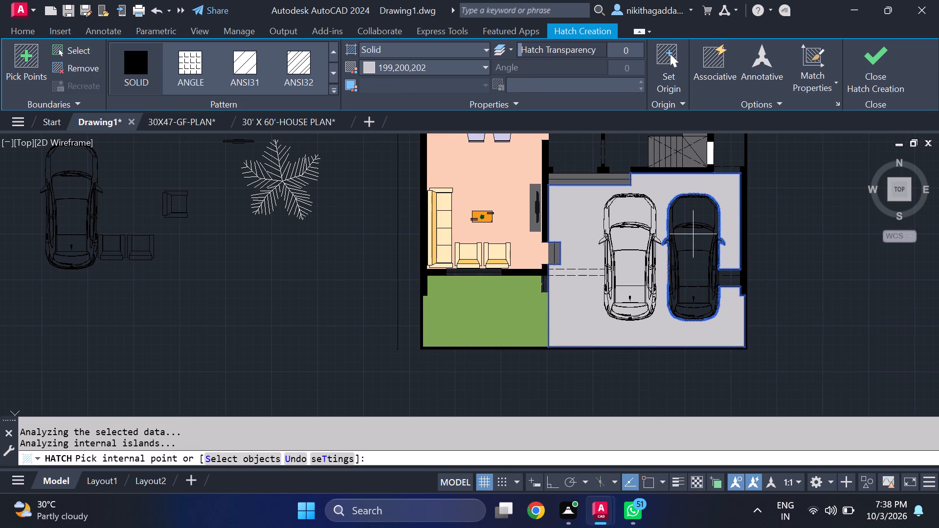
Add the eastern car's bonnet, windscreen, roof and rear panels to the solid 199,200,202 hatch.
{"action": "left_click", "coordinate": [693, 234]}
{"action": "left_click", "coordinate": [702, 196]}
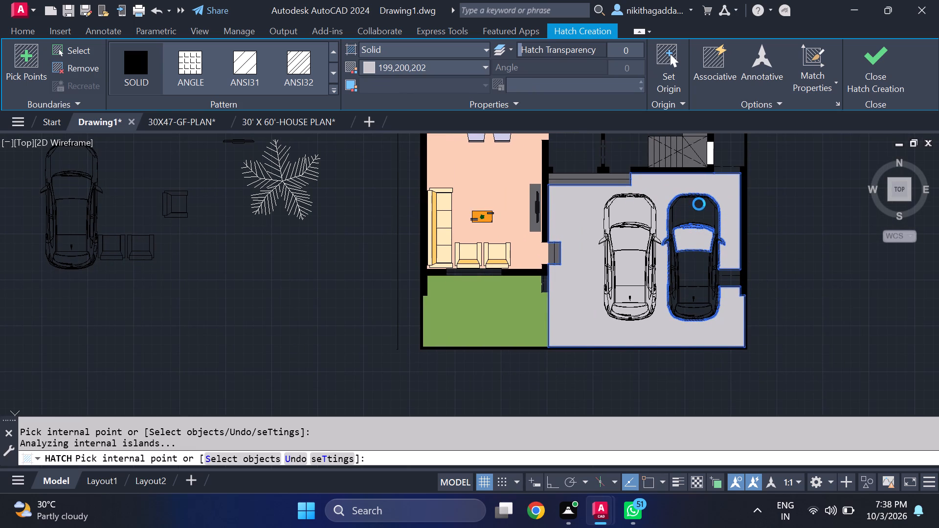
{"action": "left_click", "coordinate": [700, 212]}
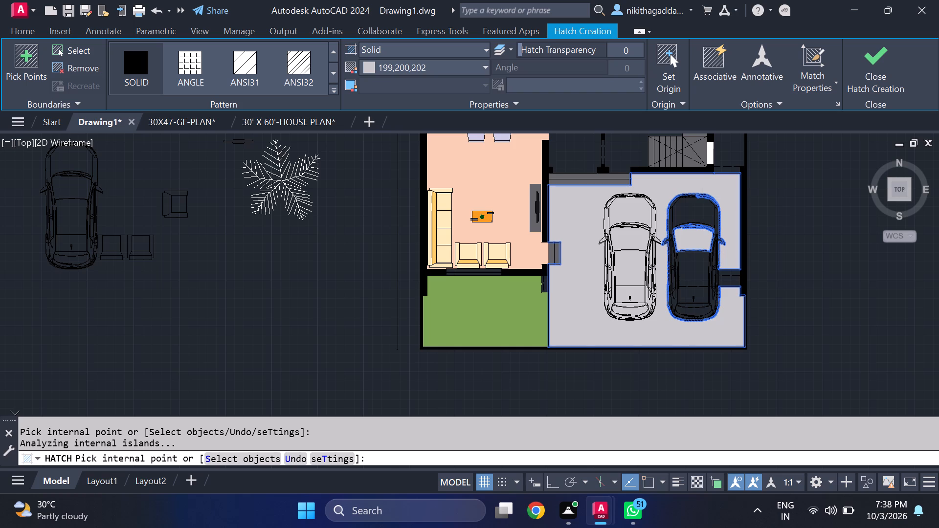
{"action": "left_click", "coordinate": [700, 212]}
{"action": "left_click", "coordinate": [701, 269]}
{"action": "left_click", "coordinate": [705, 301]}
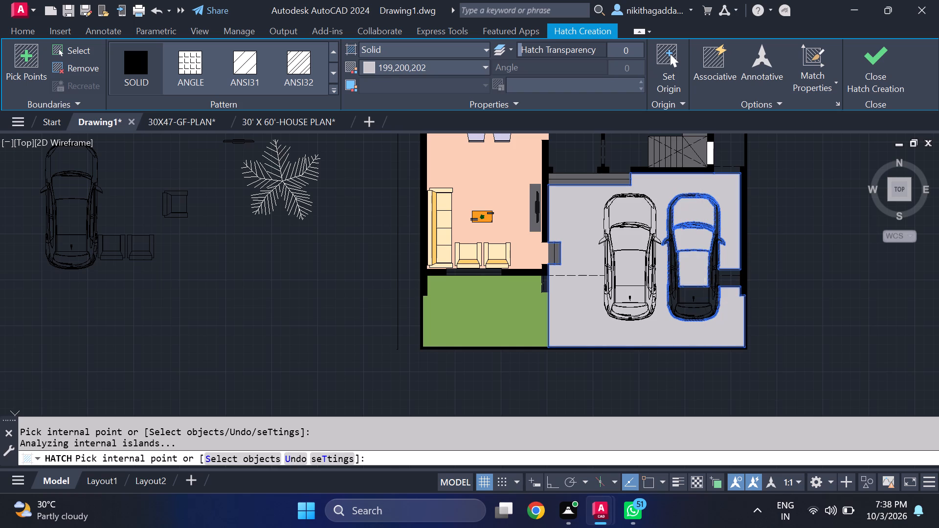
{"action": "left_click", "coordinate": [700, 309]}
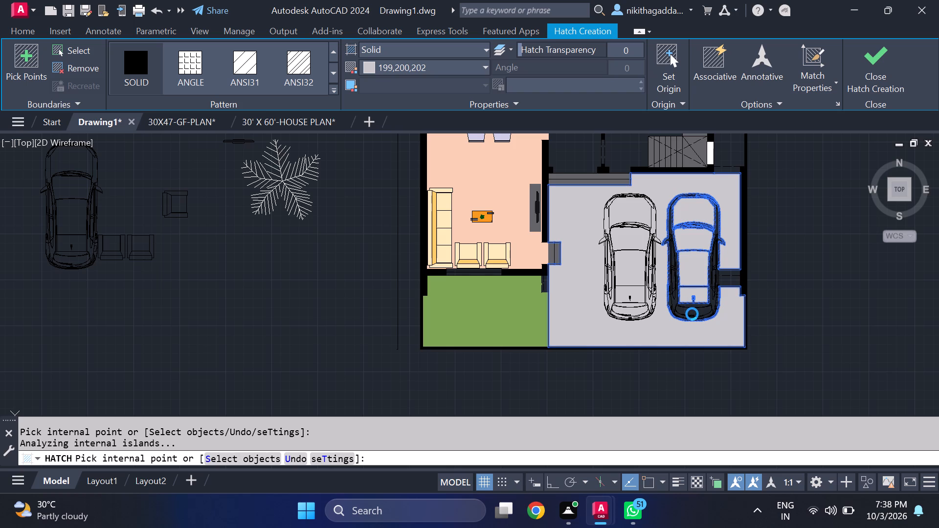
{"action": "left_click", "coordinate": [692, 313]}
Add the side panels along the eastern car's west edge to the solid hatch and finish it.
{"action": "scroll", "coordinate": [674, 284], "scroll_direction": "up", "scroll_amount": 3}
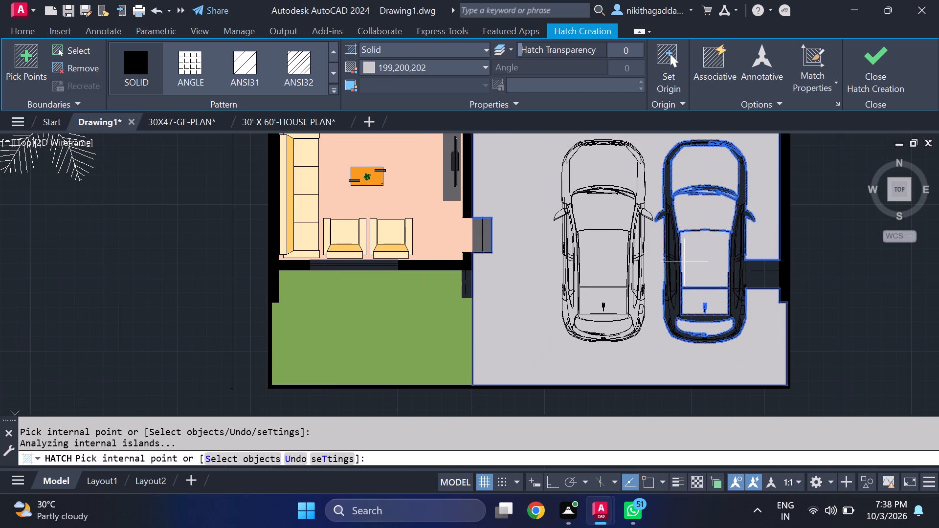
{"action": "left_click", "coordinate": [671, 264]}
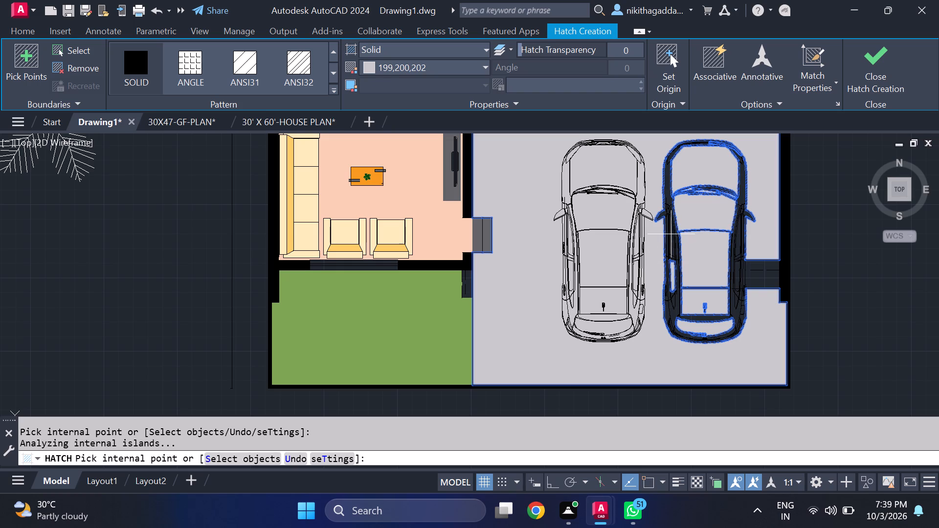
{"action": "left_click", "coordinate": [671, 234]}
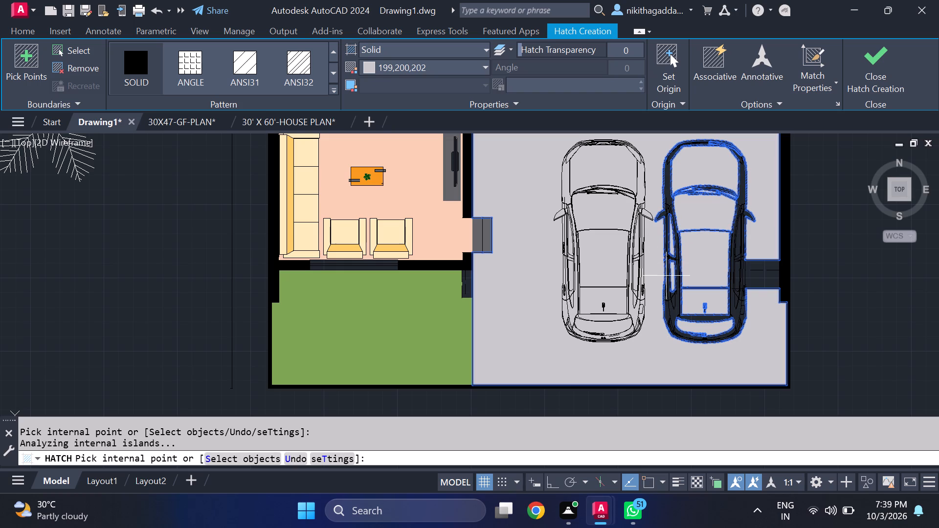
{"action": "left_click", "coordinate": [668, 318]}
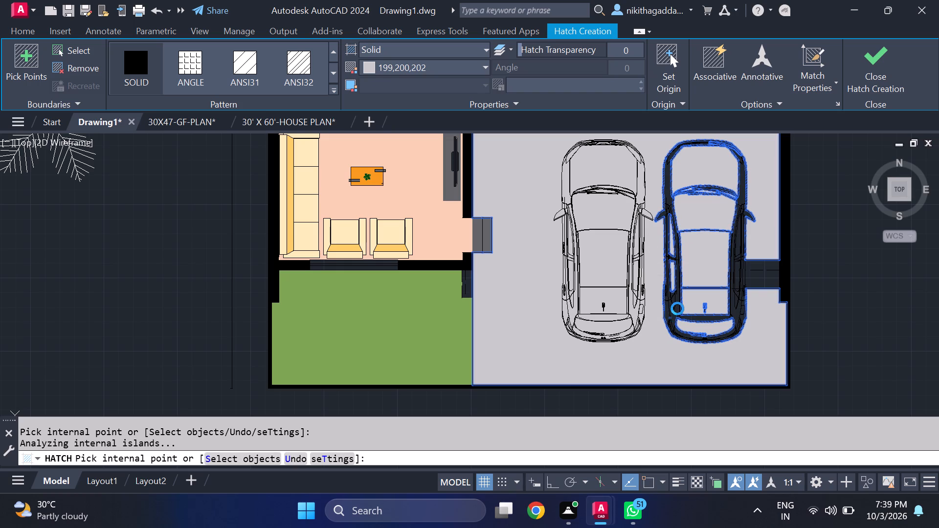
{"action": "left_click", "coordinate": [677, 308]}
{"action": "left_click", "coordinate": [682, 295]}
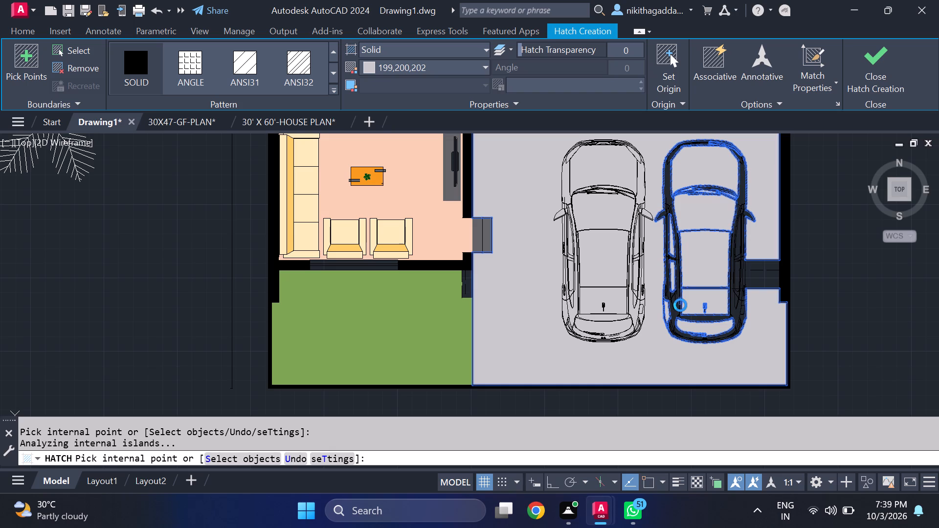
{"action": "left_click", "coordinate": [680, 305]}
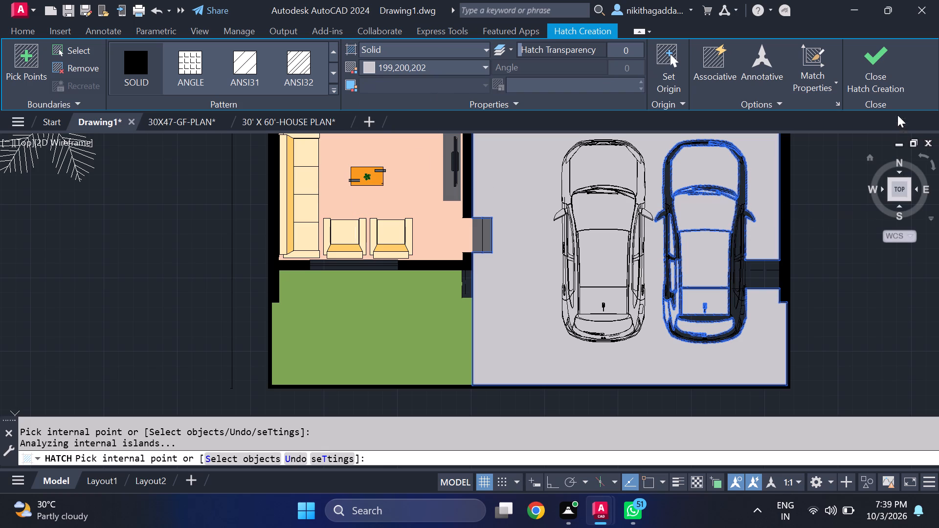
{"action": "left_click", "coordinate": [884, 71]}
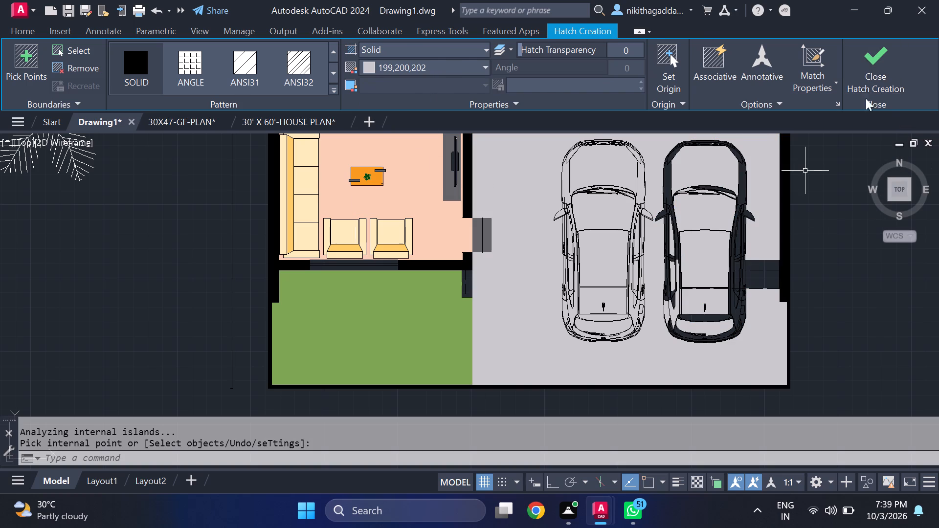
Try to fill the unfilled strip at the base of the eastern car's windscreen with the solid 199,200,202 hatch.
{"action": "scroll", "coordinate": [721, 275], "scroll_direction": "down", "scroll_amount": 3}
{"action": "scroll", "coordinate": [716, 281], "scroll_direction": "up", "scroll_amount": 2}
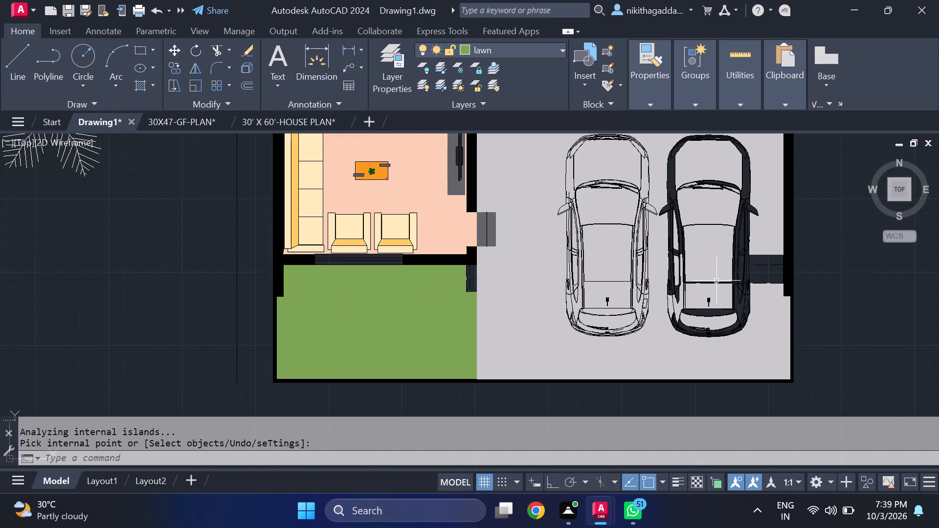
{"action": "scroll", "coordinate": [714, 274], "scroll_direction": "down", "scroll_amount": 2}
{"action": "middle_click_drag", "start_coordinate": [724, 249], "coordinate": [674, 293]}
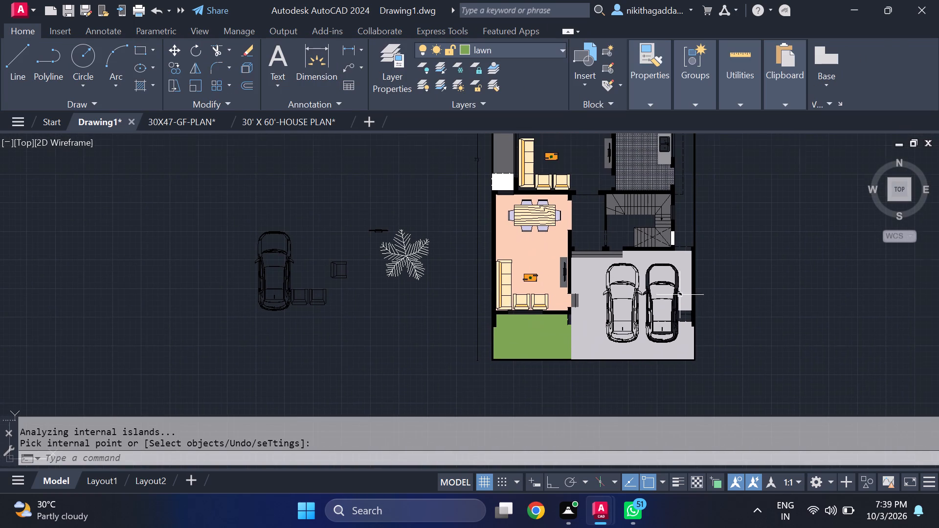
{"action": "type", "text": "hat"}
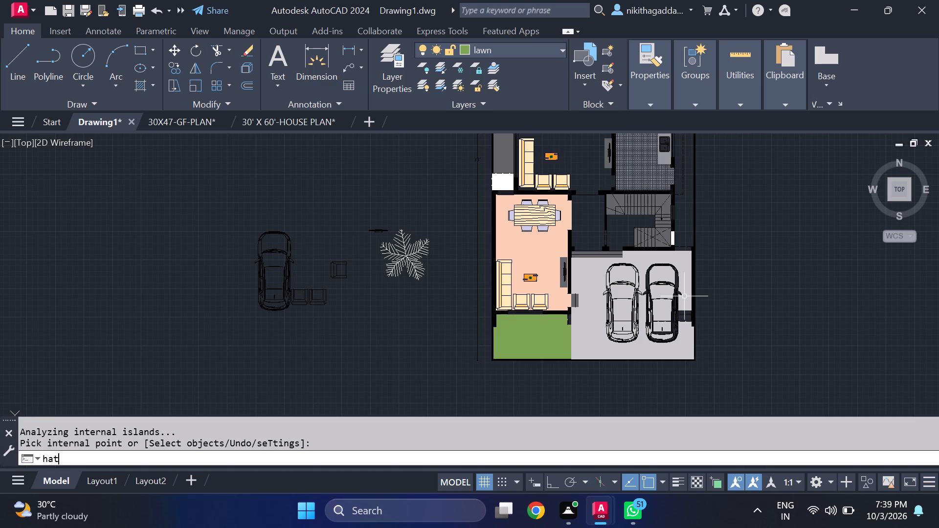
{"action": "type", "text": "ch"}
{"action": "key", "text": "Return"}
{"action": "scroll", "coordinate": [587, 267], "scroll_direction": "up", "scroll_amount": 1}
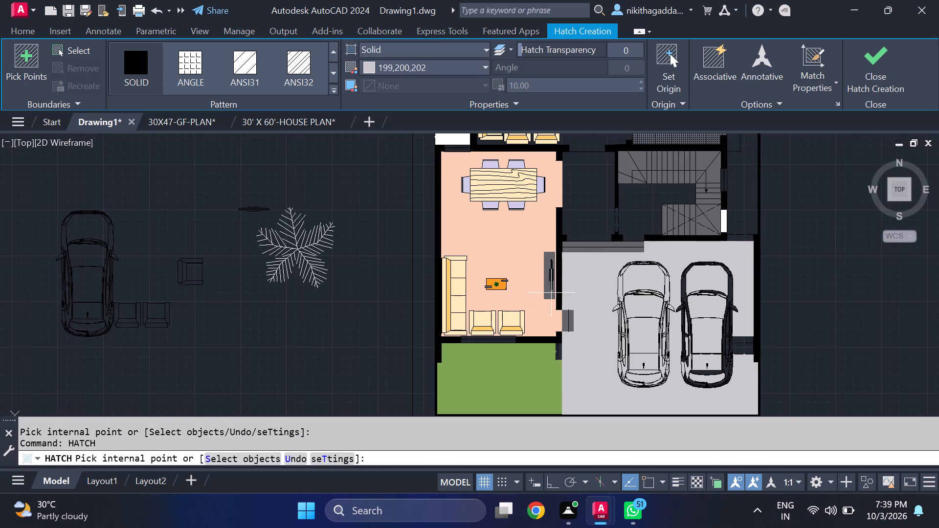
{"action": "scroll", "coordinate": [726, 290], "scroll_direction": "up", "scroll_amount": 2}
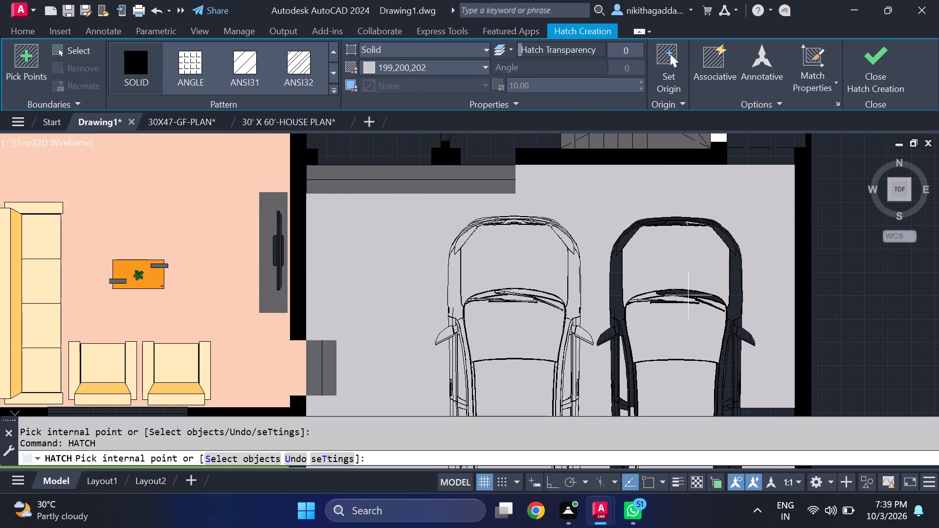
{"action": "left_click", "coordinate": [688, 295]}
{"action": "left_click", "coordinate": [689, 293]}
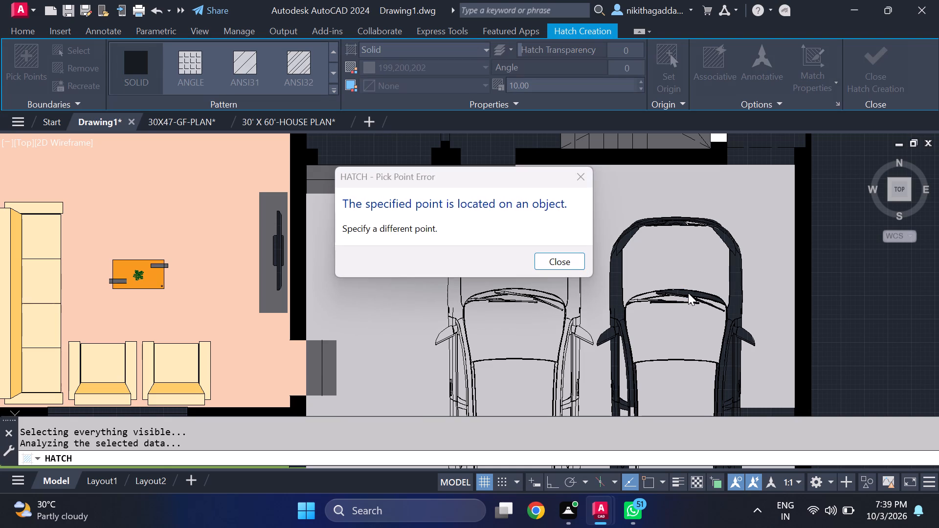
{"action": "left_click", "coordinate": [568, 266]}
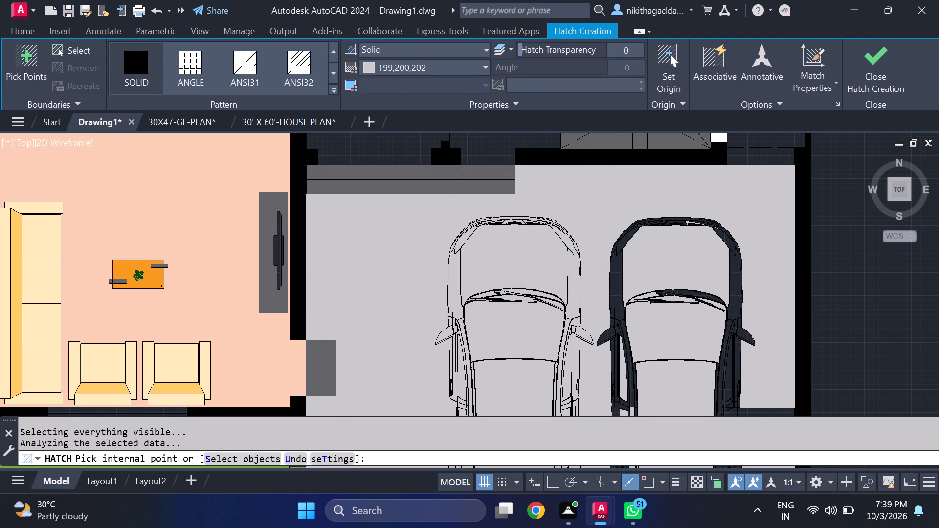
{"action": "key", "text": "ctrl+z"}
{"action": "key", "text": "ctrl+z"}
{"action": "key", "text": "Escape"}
Undo the grey hatch over the parking area and eastern car, along with the preceding dashed line trims.
{"action": "key", "text": "ctrl+z"}
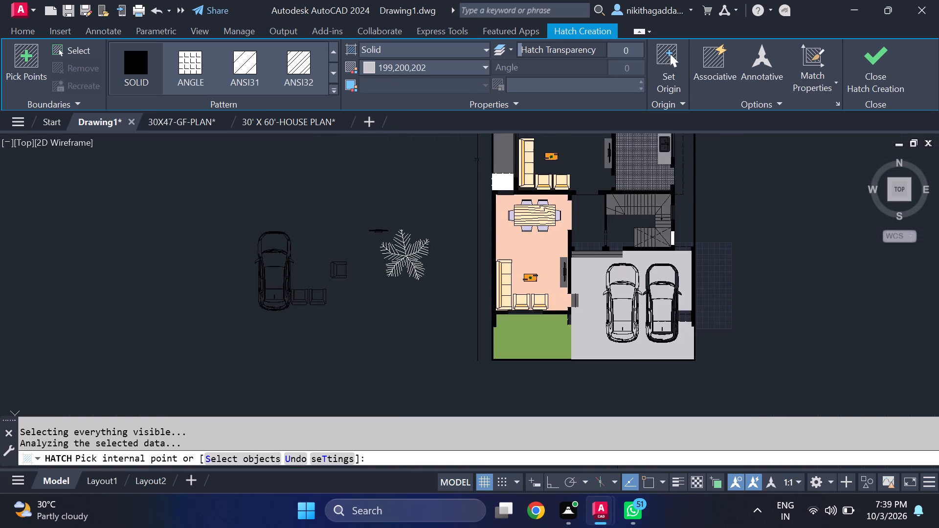
{"action": "key", "text": "ctrl+z"}
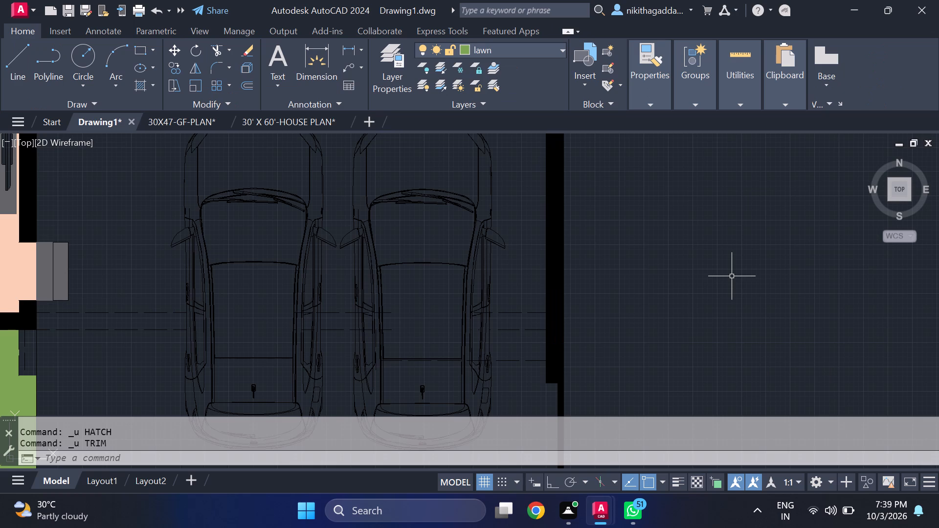
{"action": "scroll", "coordinate": [732, 276], "scroll_direction": "down", "scroll_amount": 7, "text": "ctrl"}
{"action": "scroll", "coordinate": [732, 276], "scroll_direction": "up", "scroll_amount": 4, "text": "ctrl"}
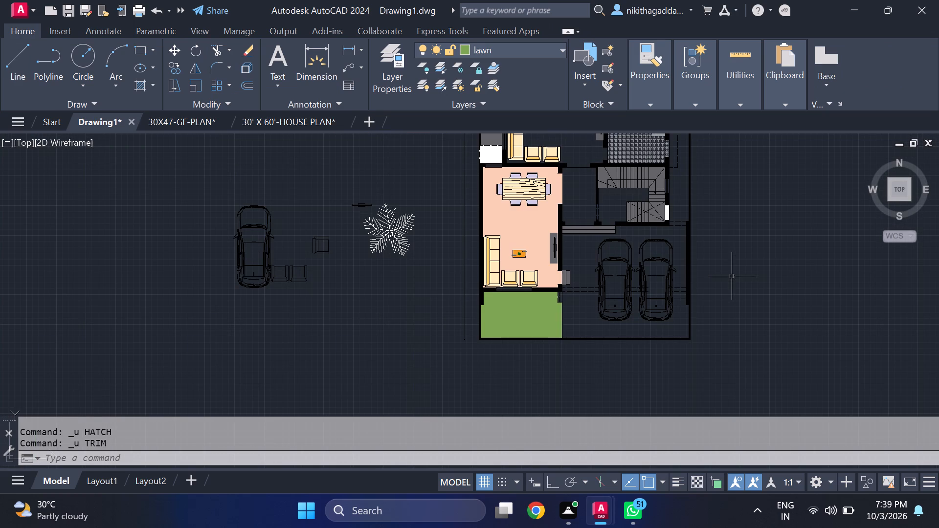
Undo the move of the second car into the parking area and the erasing of the earlier parking hatch.
{"action": "key", "text": "ctrl+z"}
{"action": "key", "text": "ctrl+z"}
{"action": "key", "text": "ctrl+z"}
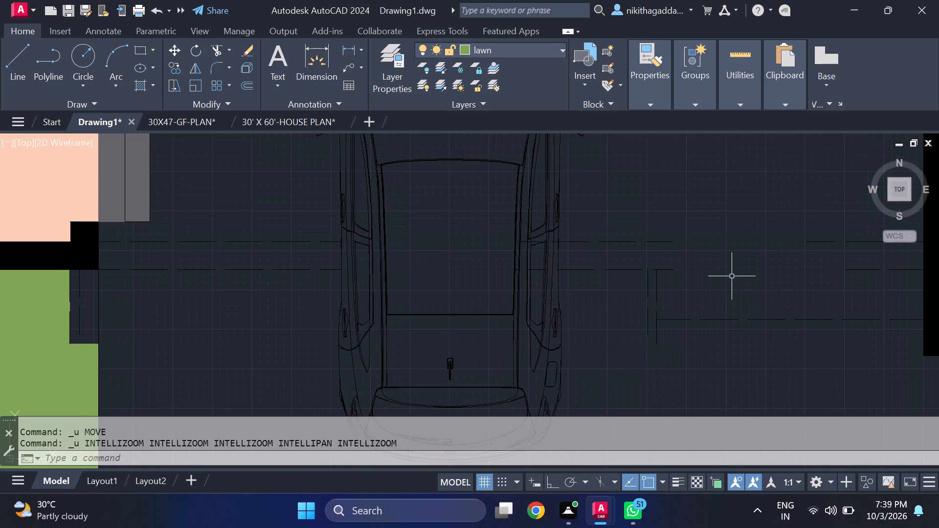
{"action": "key", "text": "z"}
{"action": "key", "text": "ctrl+z"}
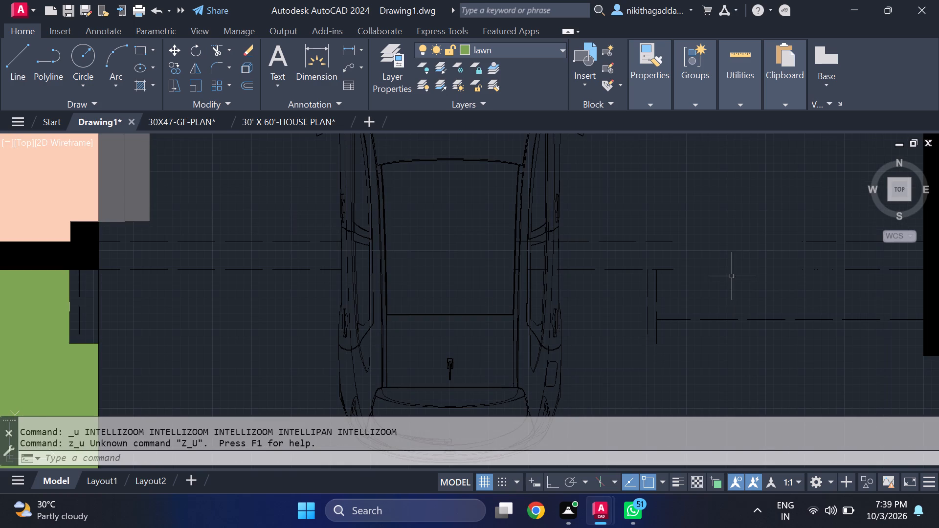
{"action": "key", "text": "ctrl+z"}
{"action": "key", "text": "ctrl+z"}
{"action": "key", "text": "ctrl+z"}
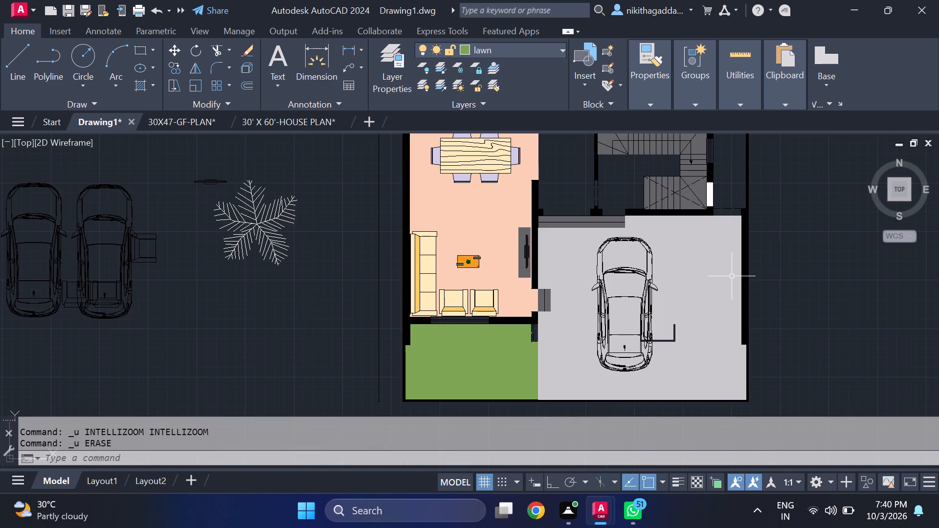
Undo the earlier move that involved the spare cars on the west side of the plan.
{"action": "key", "text": "ctrl+z"}
{"action": "key", "text": "ctrl+z"}
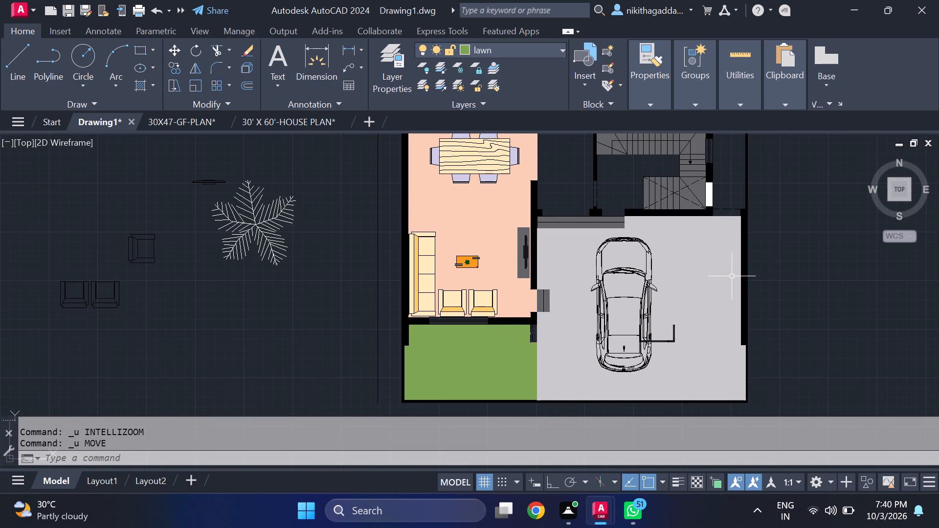
{"action": "key", "text": "ctrl+z"}
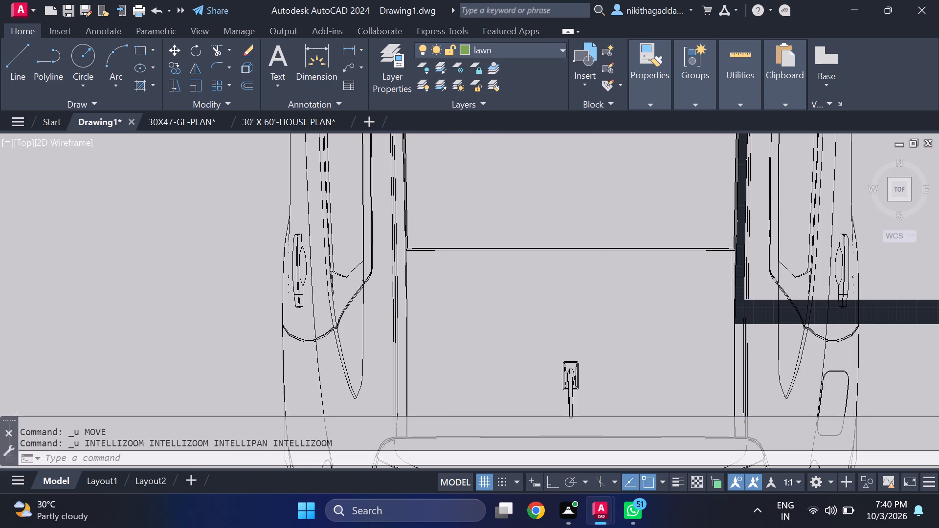
{"action": "scroll", "coordinate": [732, 276], "scroll_direction": "down", "scroll_amount": 9, "text": "ctrl"}
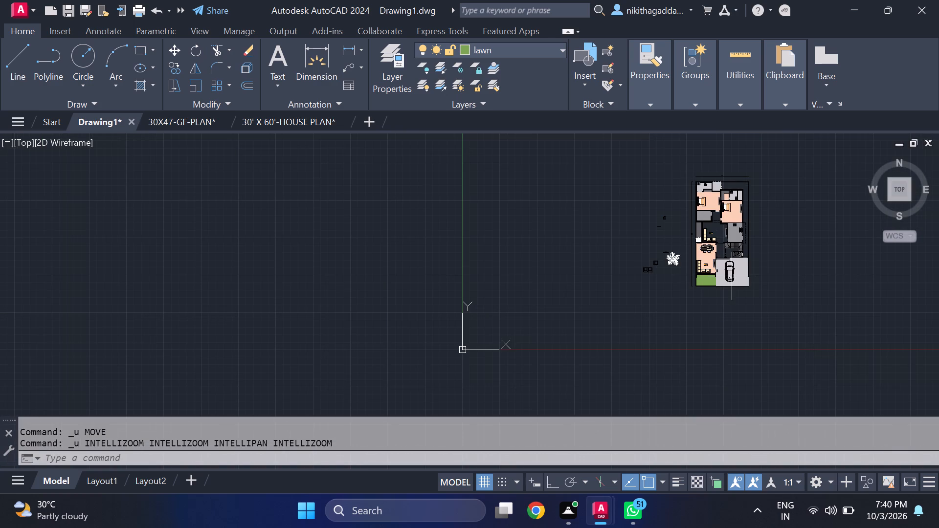
{"action": "key", "text": "ctrl+z"}
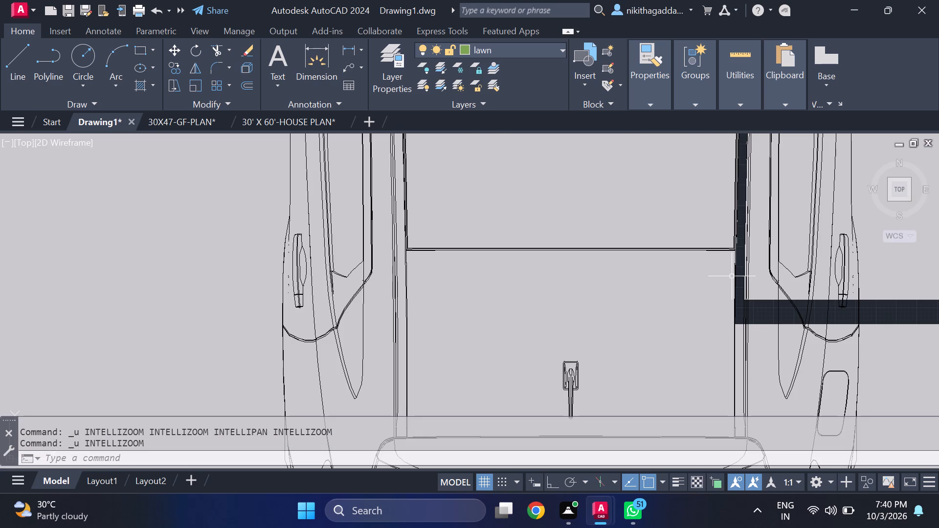
Undo the erasing of the dashed lines that cross the parking area west of the car.
{"action": "key", "text": "ctrl+z"}
{"action": "key", "text": "ctrl+z"}
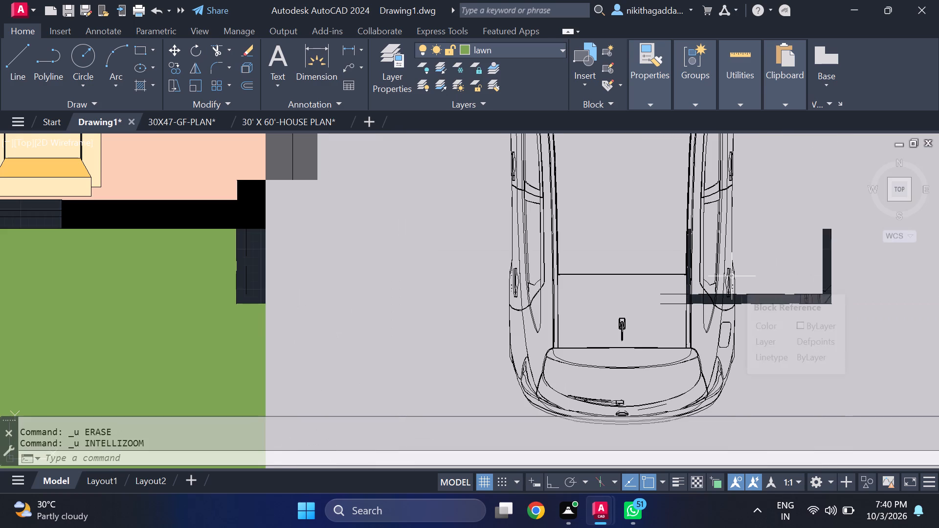
{"action": "key", "text": "ctrl+z"}
{"action": "key", "text": "ctrl+z"}
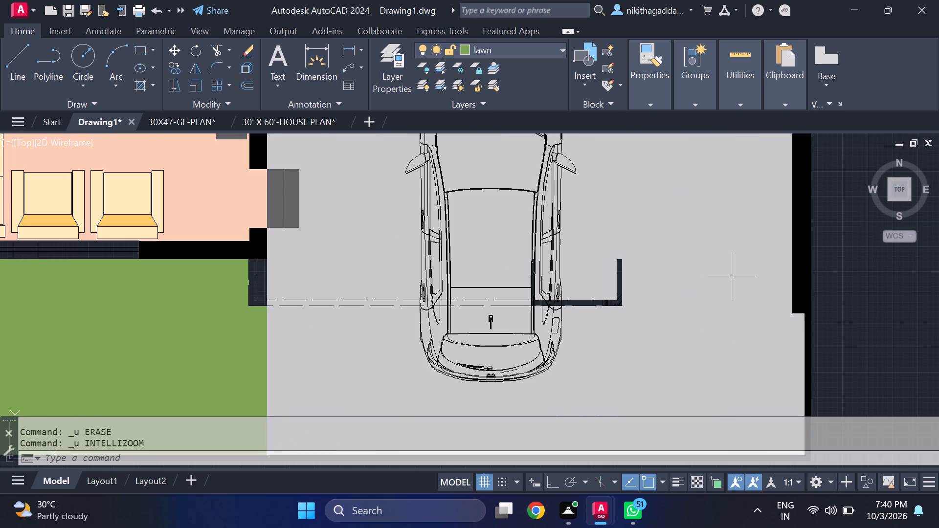
Undo the last two grey hatch fills along the dashed strip that runs beneath the parked car.
{"action": "key", "text": "ctrl+z"}
{"action": "key", "text": "ctrl+z"}
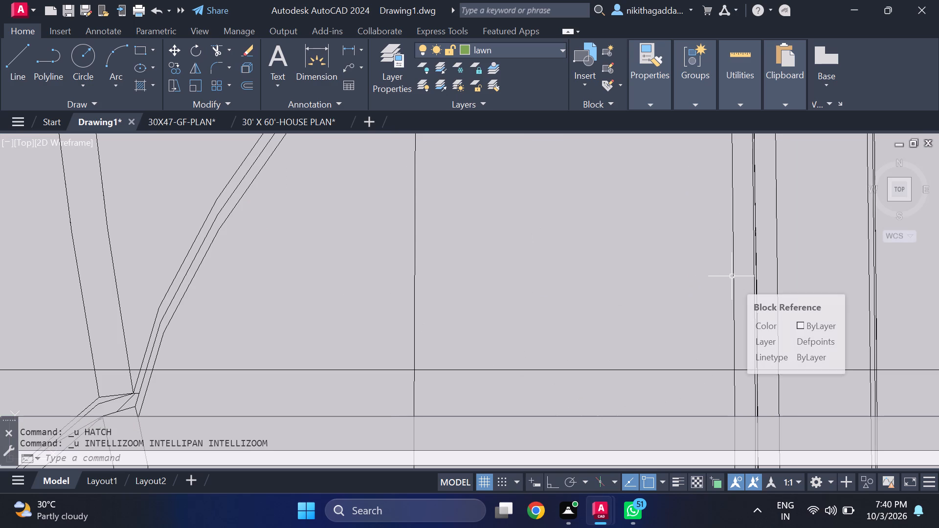
{"action": "scroll", "coordinate": [732, 276], "scroll_direction": "down", "scroll_amount": 10, "text": "ctrl"}
{"action": "scroll", "coordinate": [732, 276], "scroll_direction": "up", "scroll_amount": 2, "text": "ctrl"}
{"action": "key", "text": "ctrl+z"}
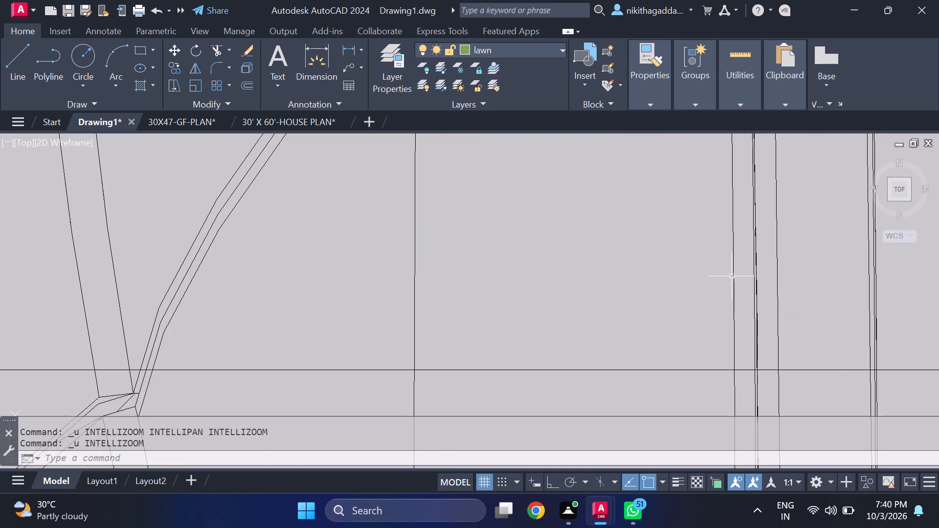
{"action": "key", "text": "ctrl+z"}
{"action": "scroll", "coordinate": [687, 521], "scroll_direction": "down", "scroll_amount": 15, "text": "ctrl"}
{"action": "scroll", "coordinate": [687, 521], "scroll_direction": "down", "scroll_amount": 17, "text": "ctrl"}
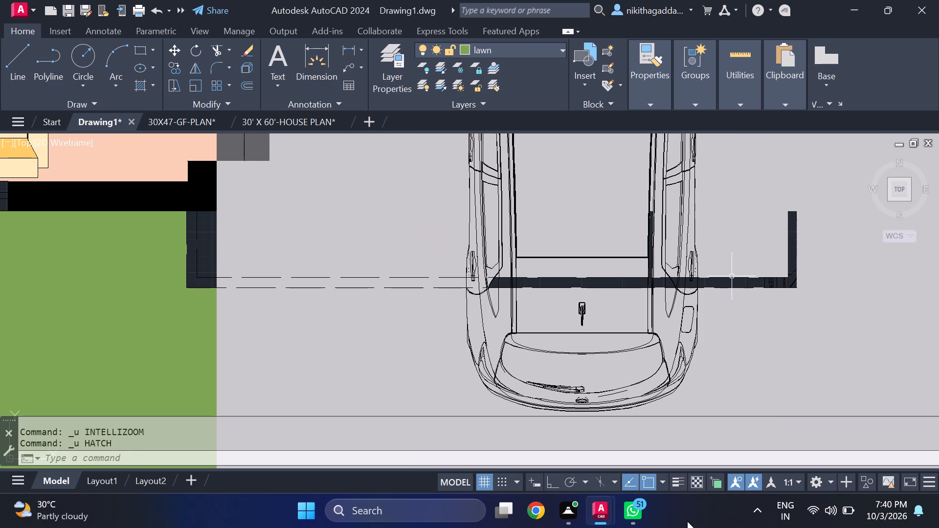
{"action": "scroll", "coordinate": [687, 521], "scroll_direction": "down", "scroll_amount": 7, "text": "ctrl"}
{"action": "key", "text": "ctrl+z"}
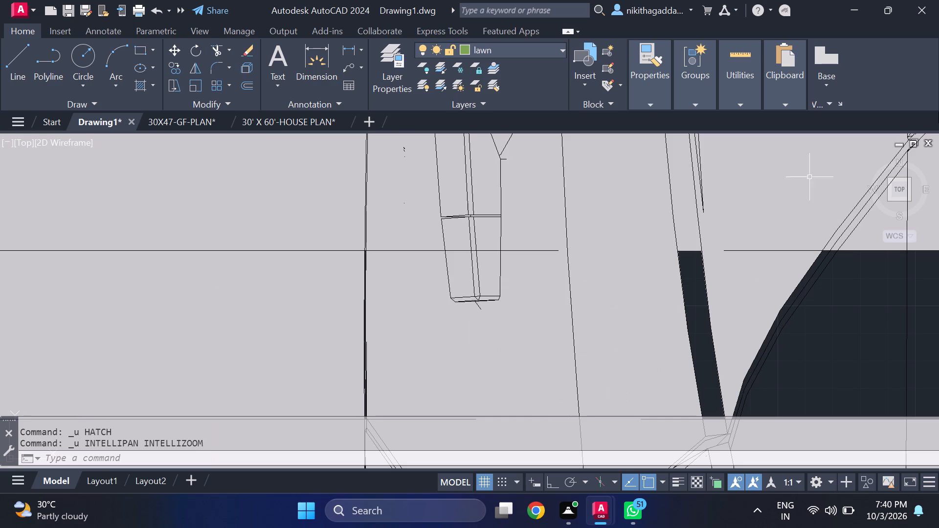
{"action": "left_click", "coordinate": [938, 117]}
Copy the parked car to the east side of the parking area as a second car beside it.
{"action": "scroll", "coordinate": [938, 117], "scroll_direction": "down", "scroll_amount": 14, "text": "ctrl"}
{"action": "scroll", "coordinate": [938, 57], "scroll_direction": "down", "scroll_amount": 6, "text": "ctrl"}
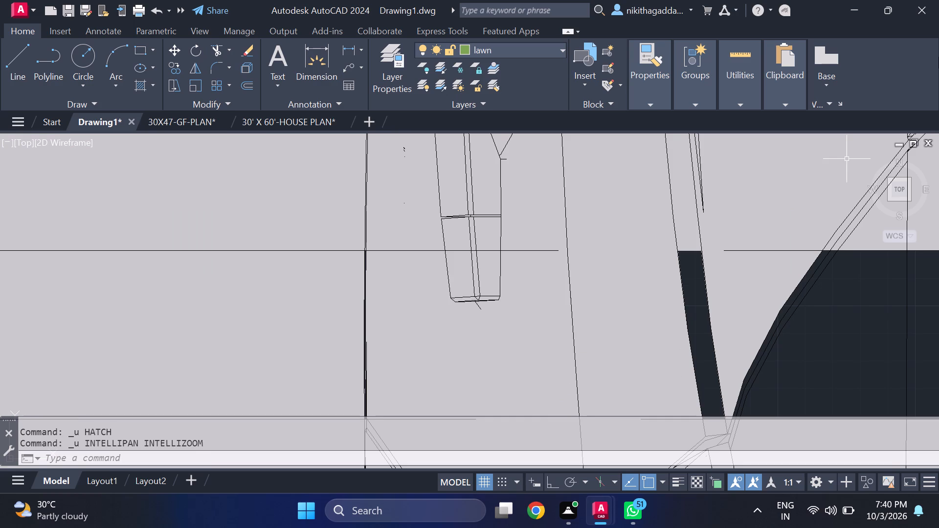
{"action": "scroll", "coordinate": [938, 57], "scroll_direction": "down", "scroll_amount": 14, "text": "ctrl"}
{"action": "scroll", "coordinate": [938, 137], "scroll_direction": "up", "scroll_amount": 1}
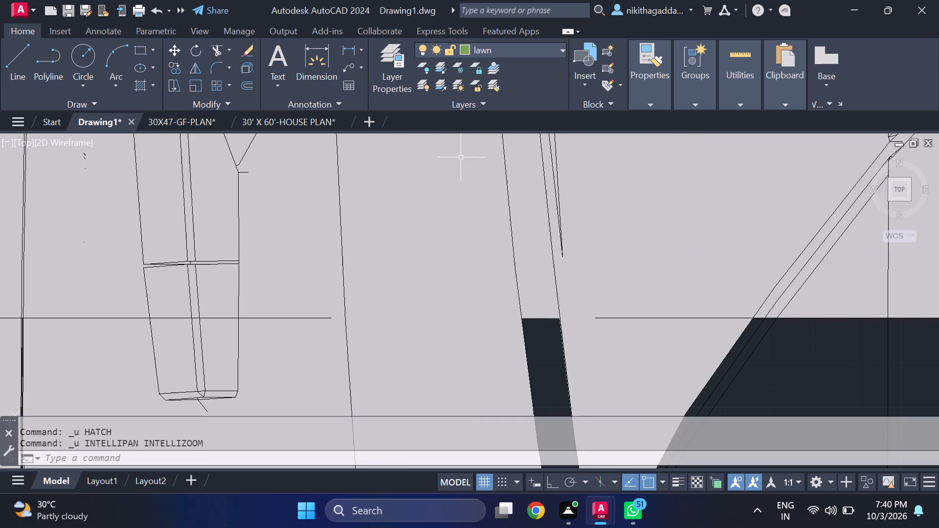
{"action": "scroll", "coordinate": [447, 250], "scroll_direction": "down", "scroll_amount": 5}
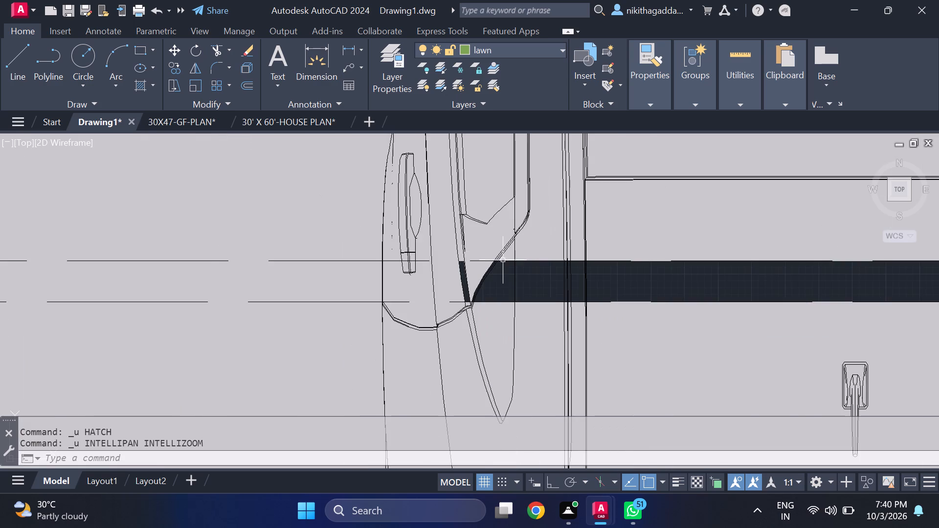
{"action": "scroll", "coordinate": [502, 264], "scroll_direction": "down", "scroll_amount": 13}
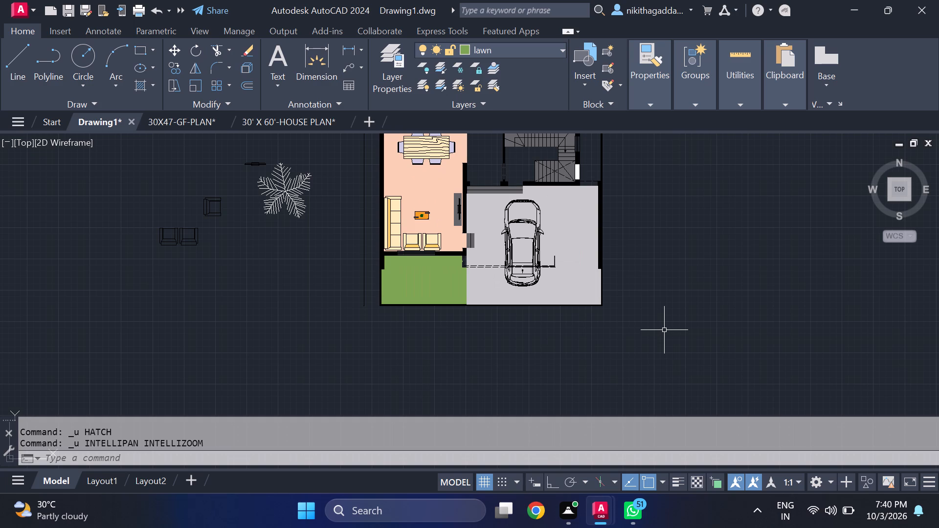
{"action": "scroll", "coordinate": [515, 210], "scroll_direction": "up", "scroll_amount": 3}
{"action": "left_click", "coordinate": [531, 241]}
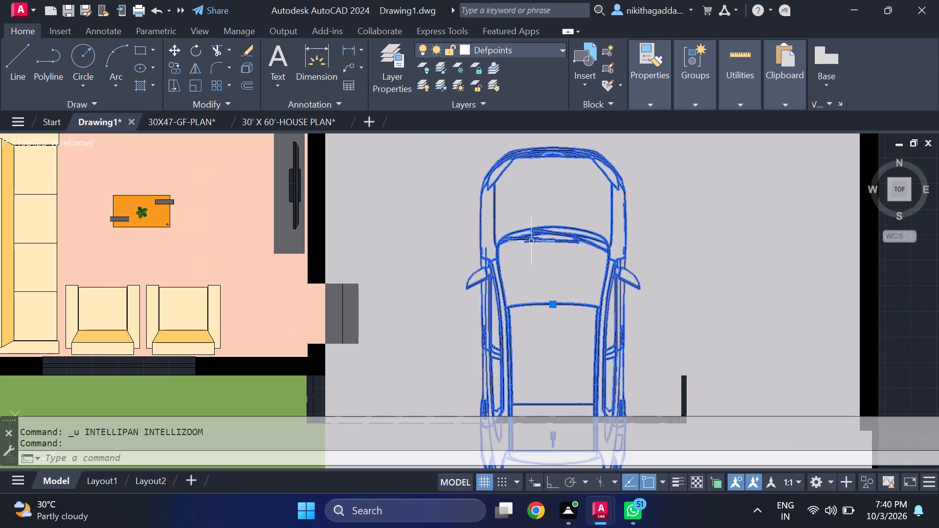
{"action": "scroll", "coordinate": [564, 253], "scroll_direction": "down", "scroll_amount": 3}
{"action": "type", "text": "co"}
{"action": "key", "text": "Return"}
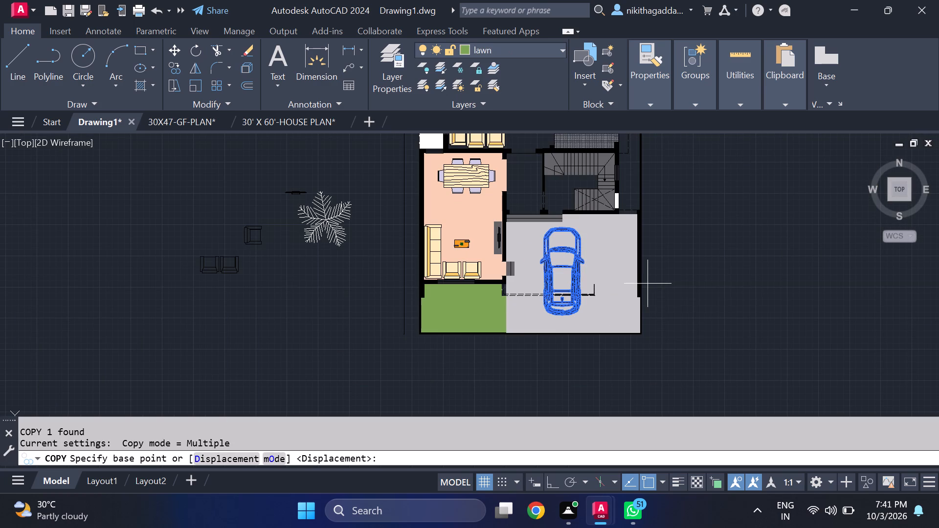
{"action": "scroll", "coordinate": [410, 302], "scroll_direction": "up", "scroll_amount": 3}
{"action": "scroll", "coordinate": [808, 318], "scroll_direction": "down", "scroll_amount": 4}
{"action": "middle_click_drag", "start_coordinate": [899, 335], "coordinate": [694, 326]}
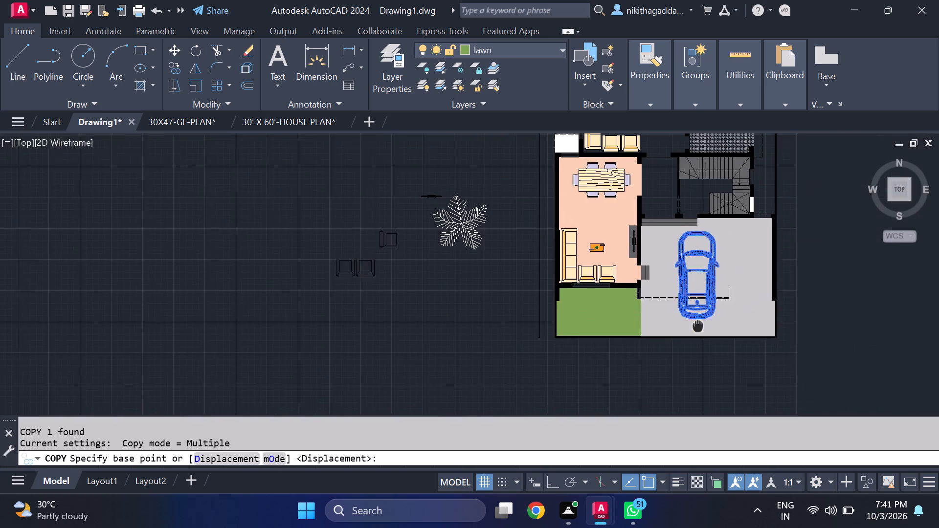
{"action": "middle_click_drag", "start_coordinate": [694, 326], "coordinate": [666, 326]}
{"action": "scroll", "coordinate": [663, 319], "scroll_direction": "up", "scroll_amount": 2}
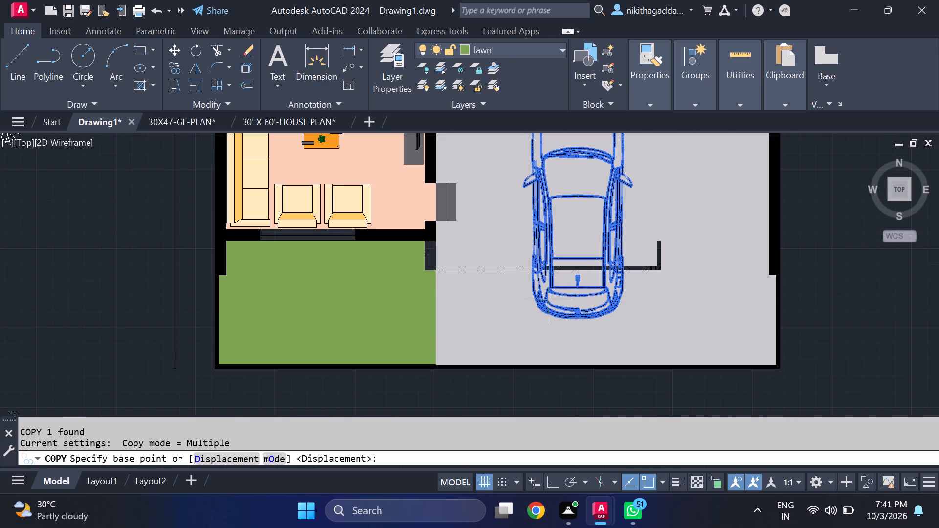
{"action": "left_click", "coordinate": [546, 302]}
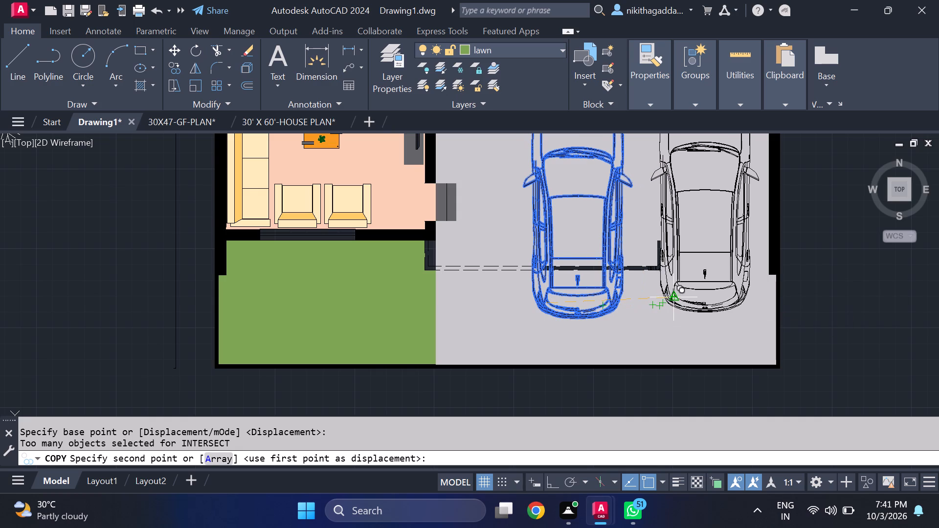
{"action": "key", "text": "F8"}
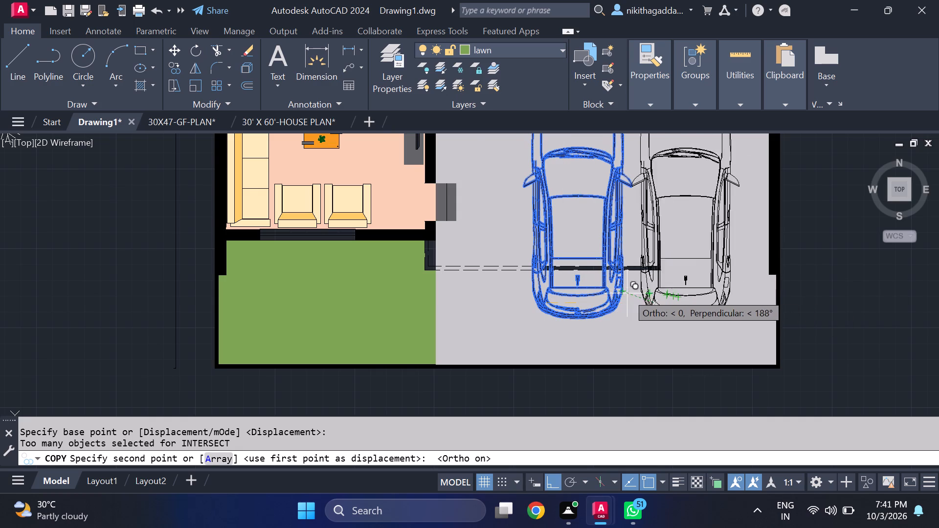
{"action": "scroll", "coordinate": [665, 259], "scroll_direction": "up", "scroll_amount": 3}
{"action": "scroll", "coordinate": [656, 268], "scroll_direction": "down", "scroll_amount": 1}
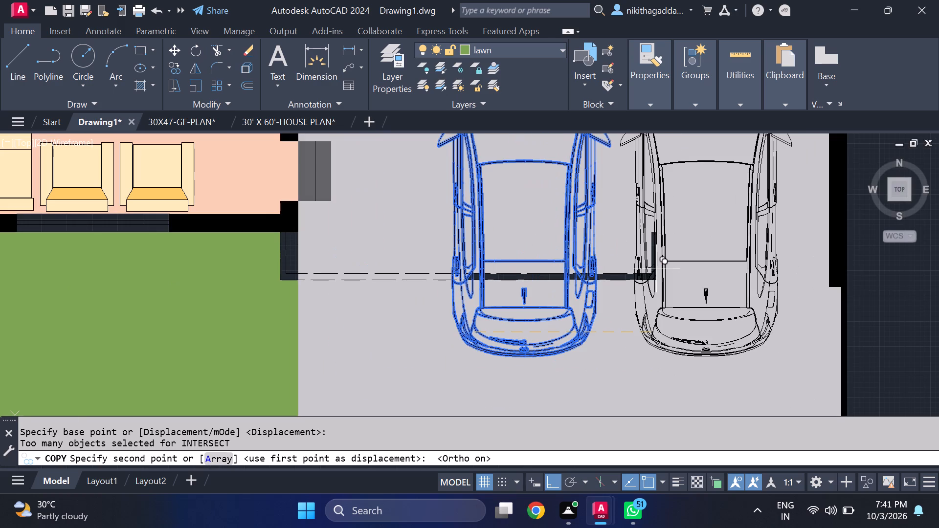
{"action": "middle_click_drag", "start_coordinate": [654, 277], "coordinate": [658, 327]}
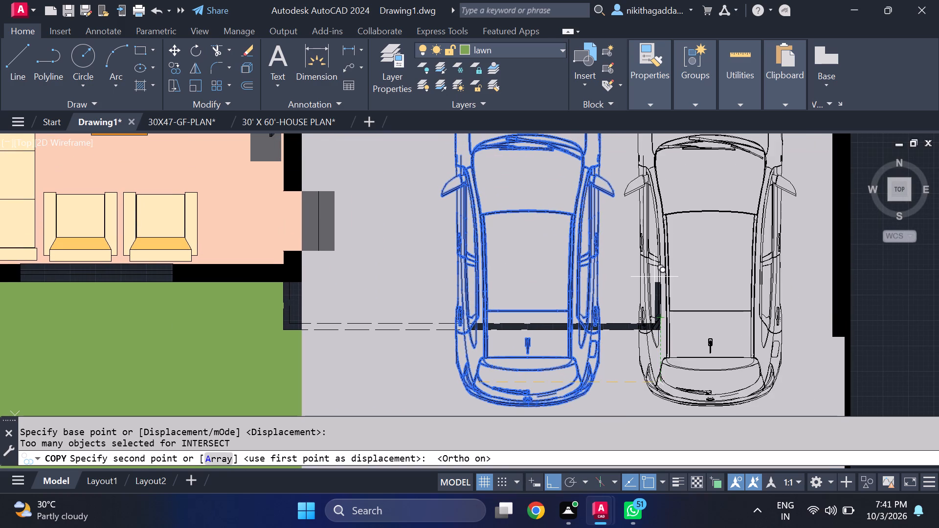
{"action": "left_click", "coordinate": [658, 312]}
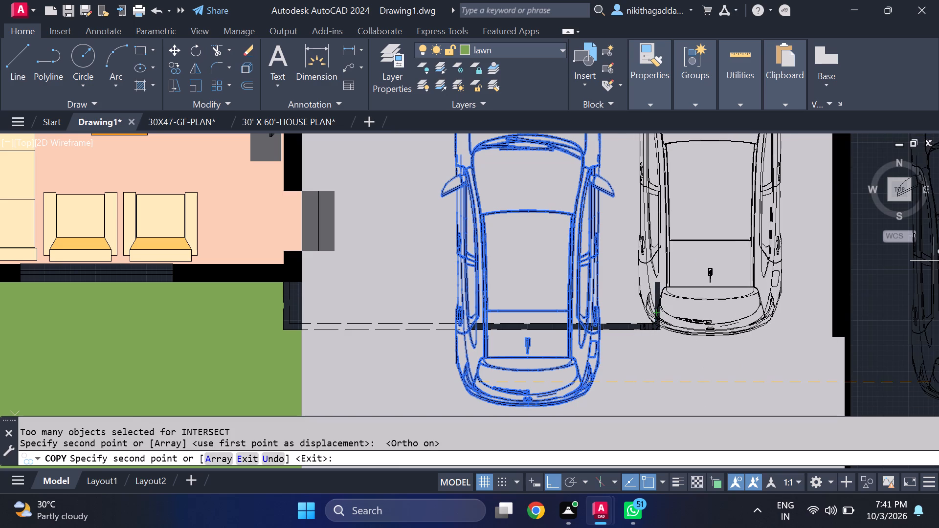
{"action": "key", "text": "Escape"}
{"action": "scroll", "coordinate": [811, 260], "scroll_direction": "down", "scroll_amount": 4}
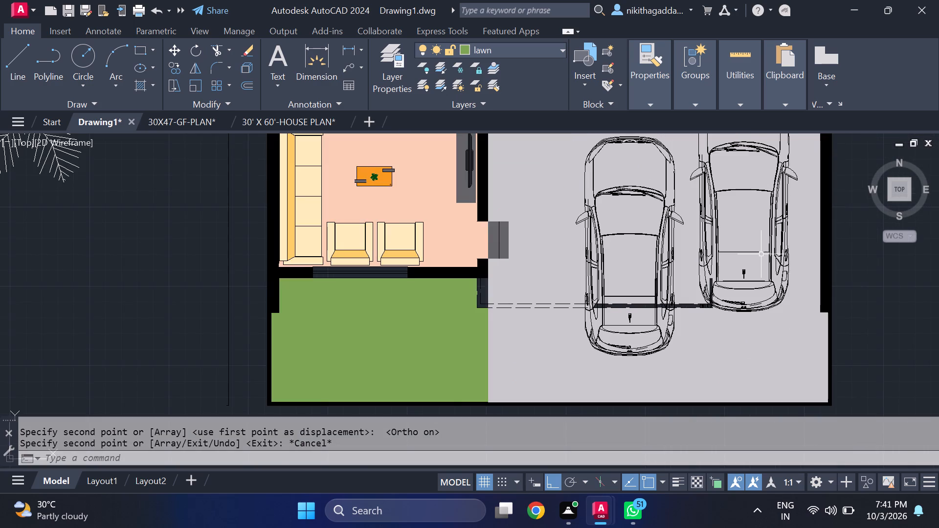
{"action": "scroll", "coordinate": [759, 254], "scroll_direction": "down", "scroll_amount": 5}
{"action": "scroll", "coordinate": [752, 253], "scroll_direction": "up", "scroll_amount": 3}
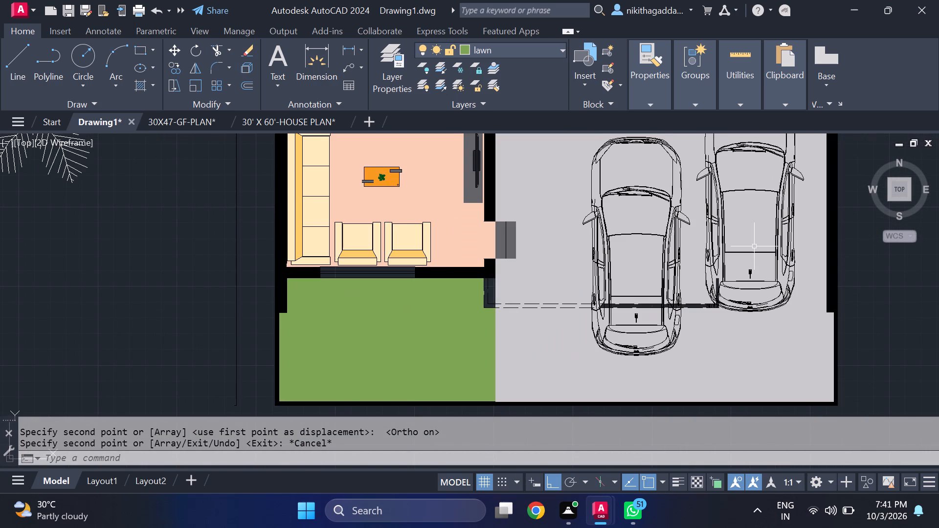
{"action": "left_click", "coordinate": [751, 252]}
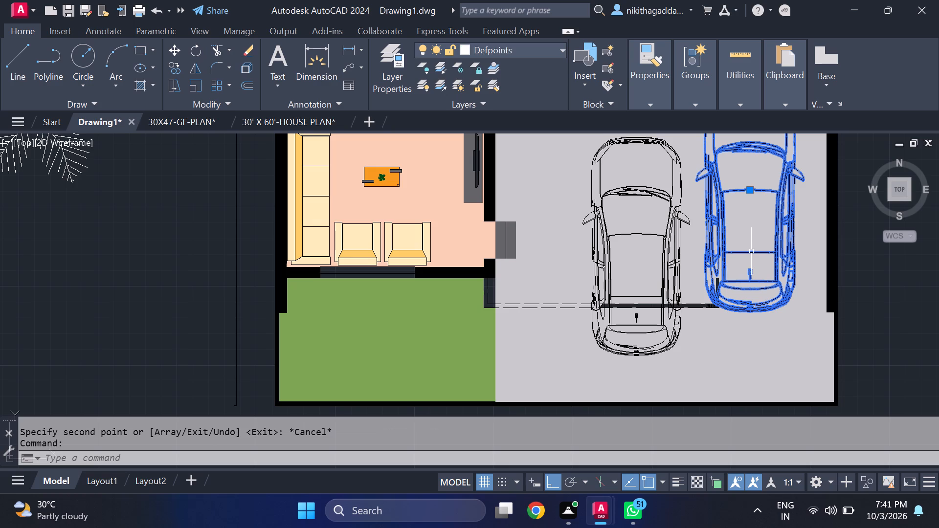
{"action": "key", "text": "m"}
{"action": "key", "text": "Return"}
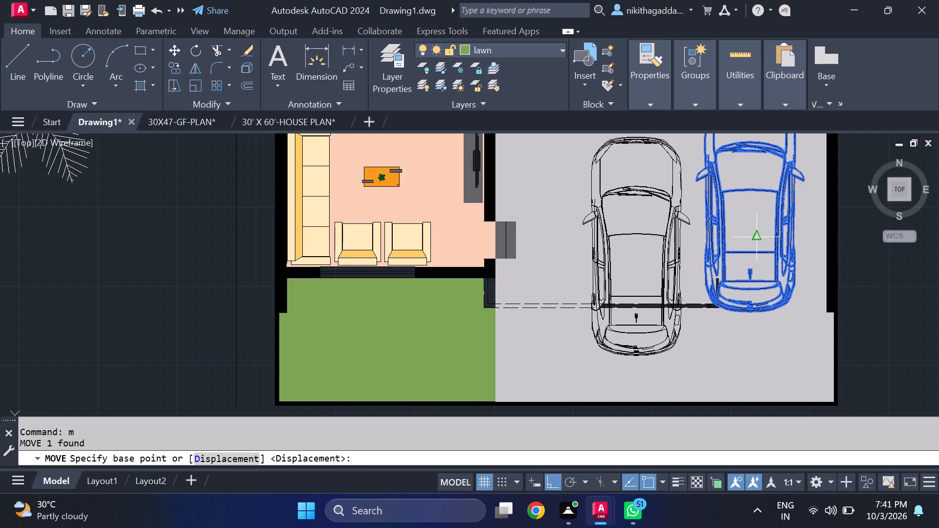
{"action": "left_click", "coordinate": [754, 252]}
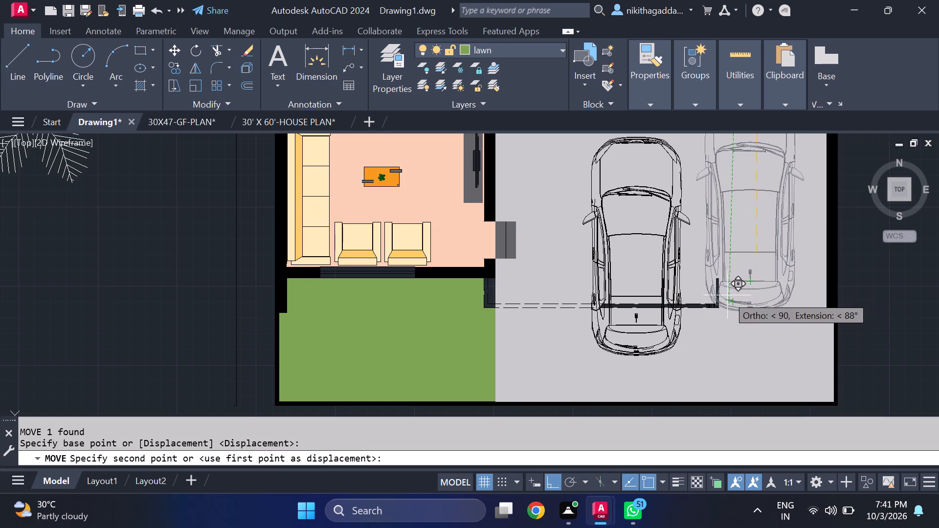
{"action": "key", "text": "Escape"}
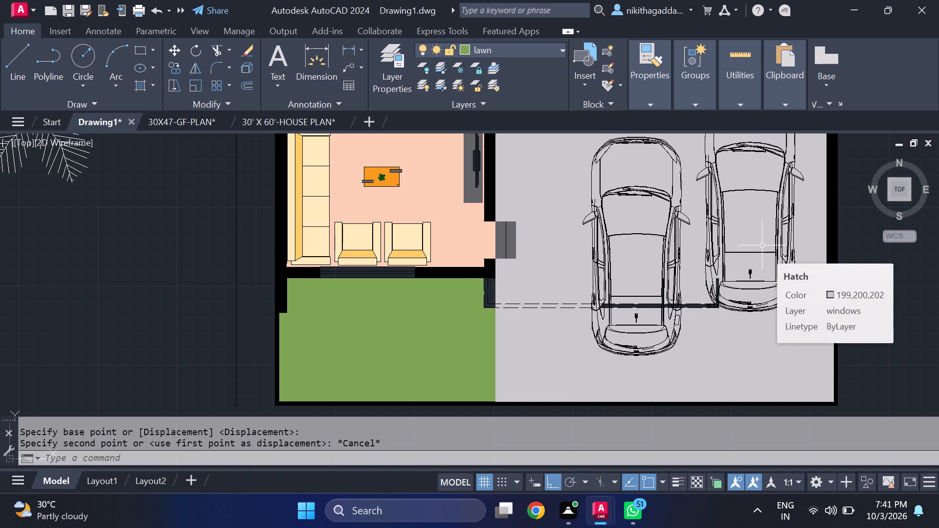
Move the eastern car south so it stands roughly level with the first car.
{"action": "left_click", "coordinate": [723, 244]}
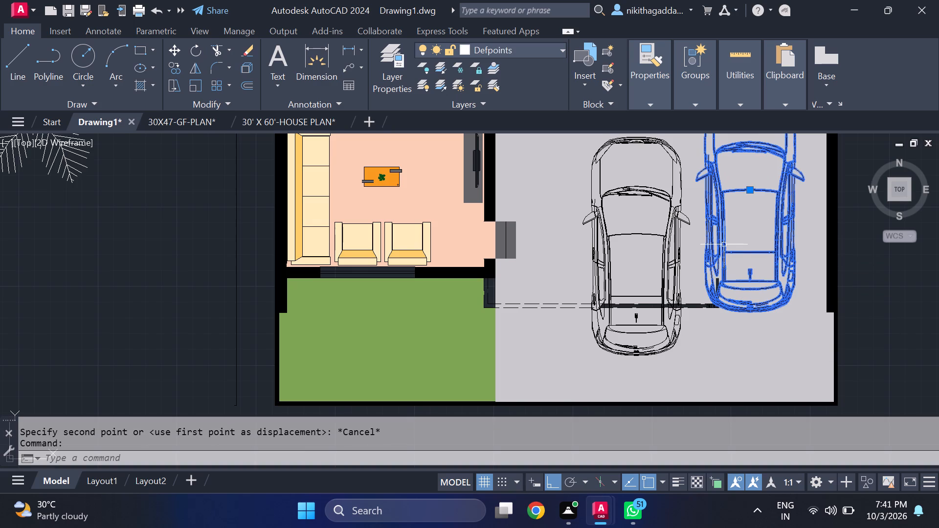
{"action": "key", "text": "m"}
{"action": "key", "text": "Return"}
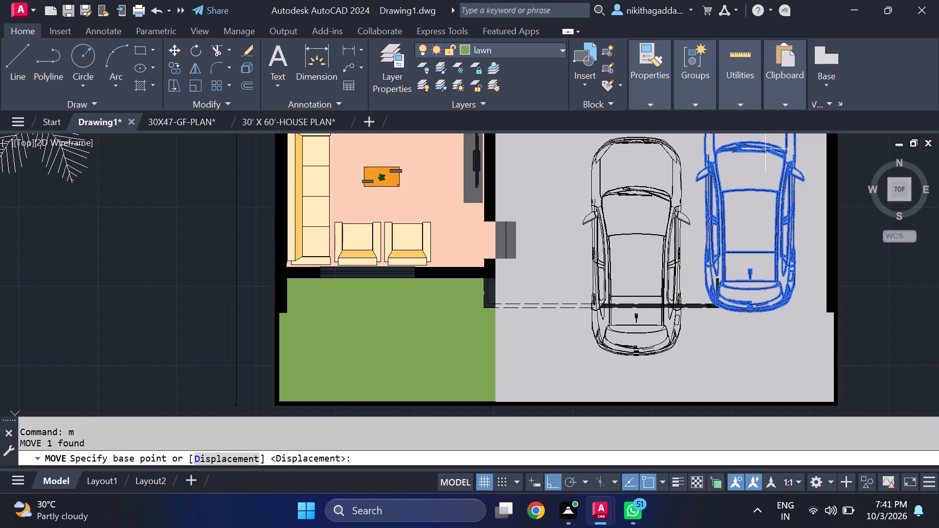
{"action": "left_click", "coordinate": [748, 183]}
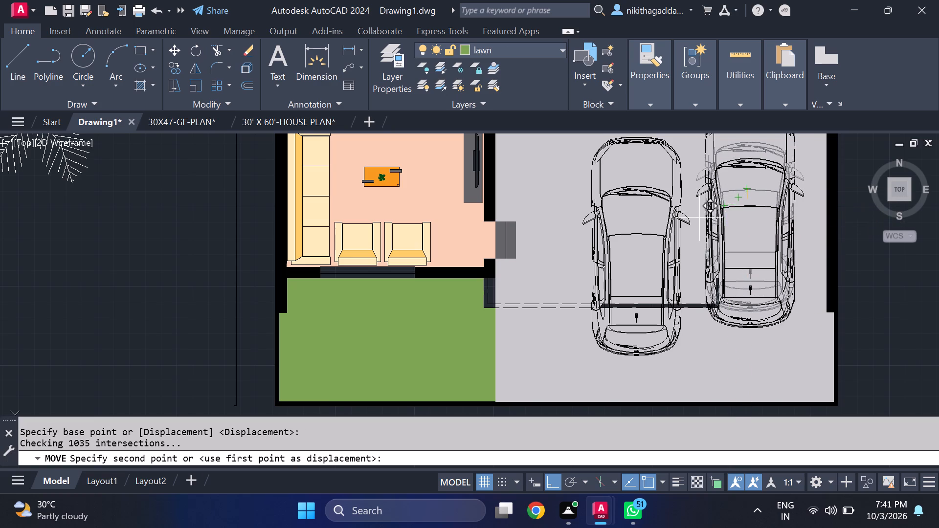
{"action": "key", "text": "F8"}
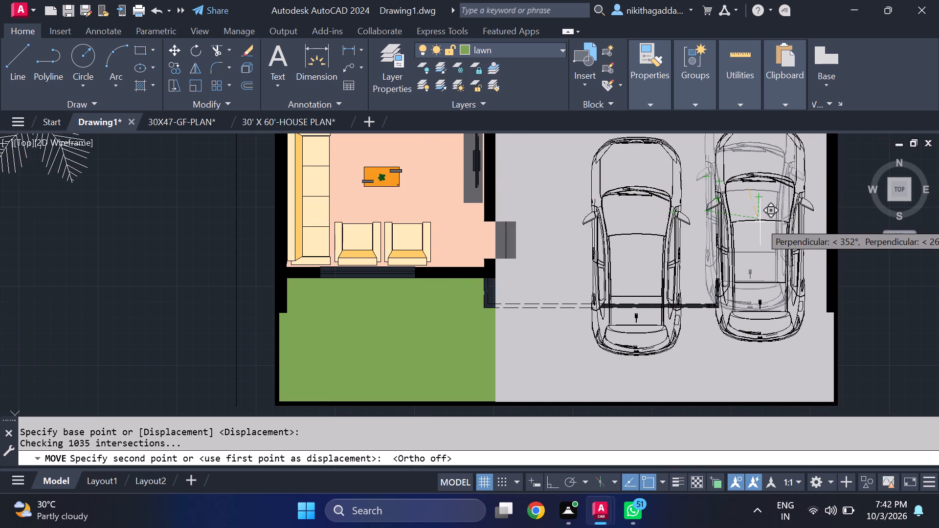
{"action": "left_click", "coordinate": [748, 236]}
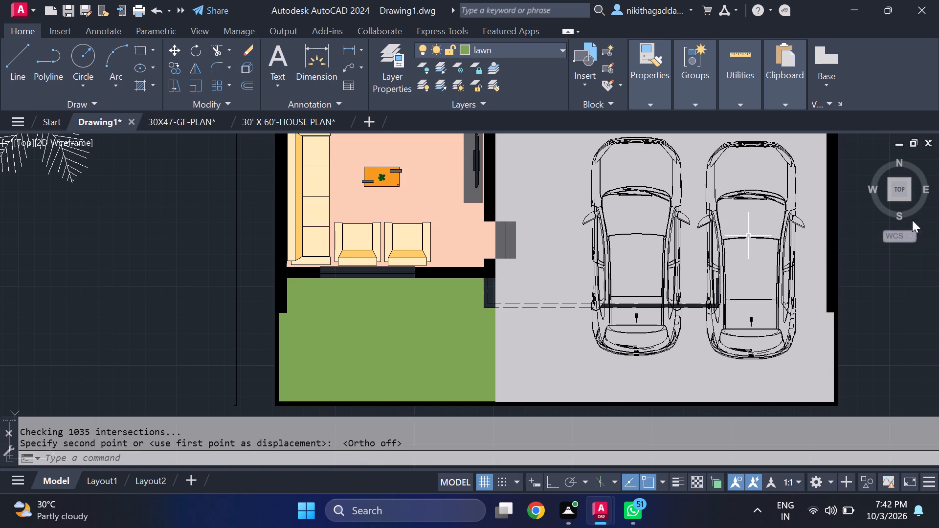
Hatch the dashed strip beneath the western car with a solid 199,200,202 grey fill, starting from its west side.
{"action": "scroll", "coordinate": [894, 235], "scroll_direction": "down", "scroll_amount": 3}
{"action": "middle_click_drag", "start_coordinate": [873, 257], "coordinate": [846, 306]}
{"action": "scroll", "coordinate": [844, 289], "scroll_direction": "up", "scroll_amount": 2}
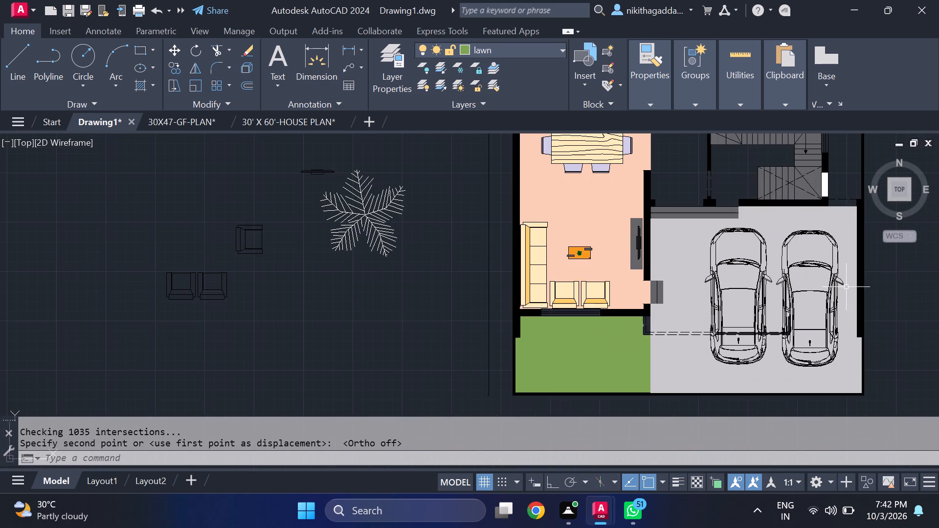
{"action": "scroll", "coordinate": [844, 286], "scroll_direction": "up", "scroll_amount": 2}
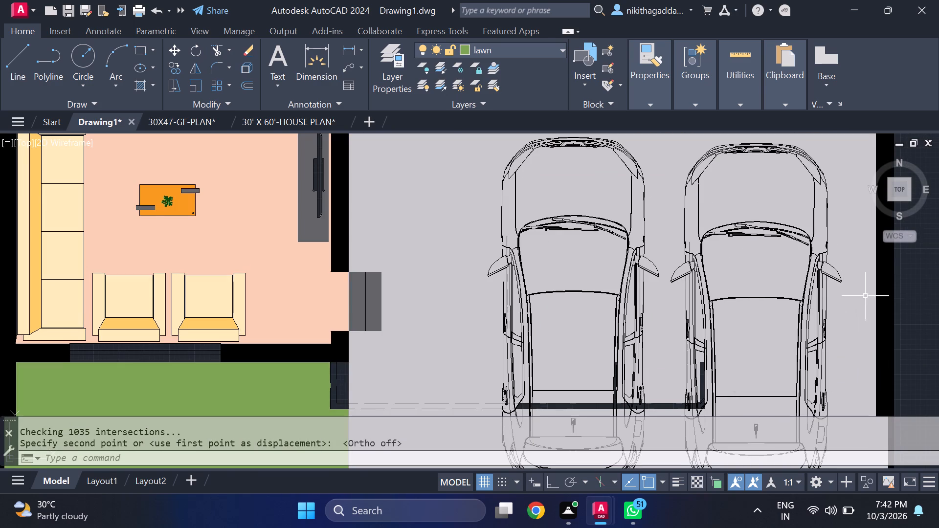
{"action": "type", "text": "hatch"}
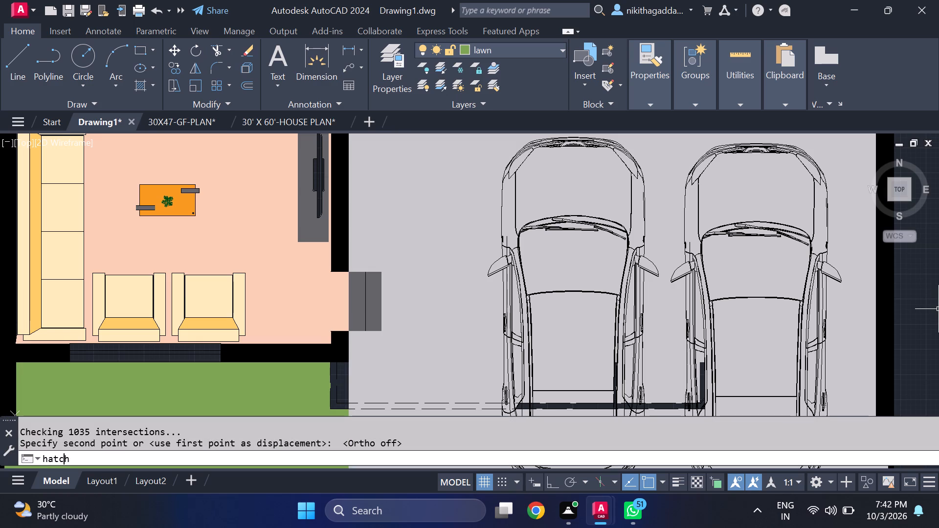
{"action": "key", "text": "Return"}
{"action": "middle_click_drag", "start_coordinate": [738, 320], "coordinate": [742, 257]}
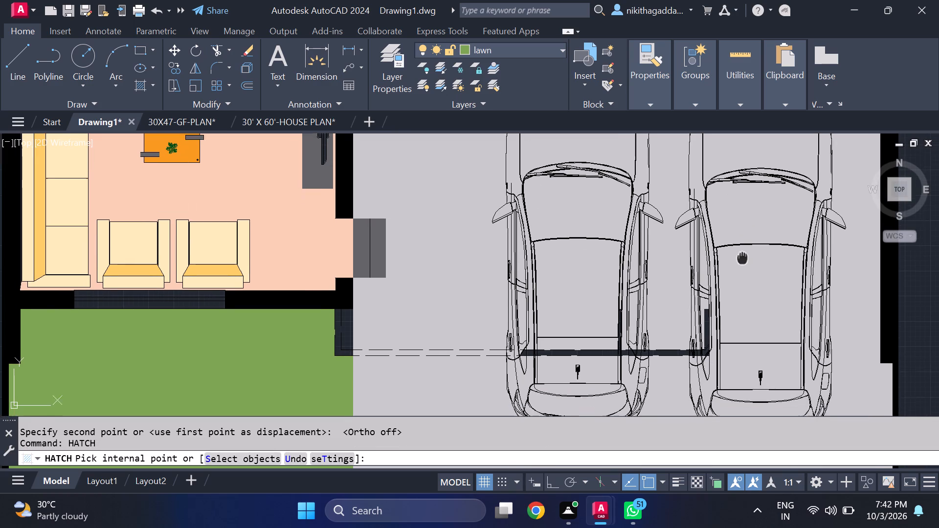
{"action": "middle_click_drag", "start_coordinate": [742, 257], "coordinate": [743, 256]}
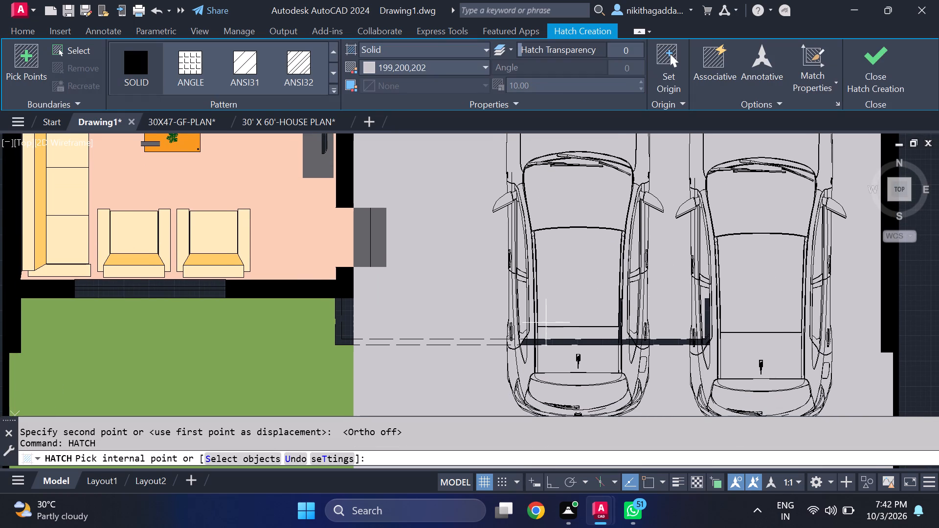
{"action": "left_click", "coordinate": [533, 343]}
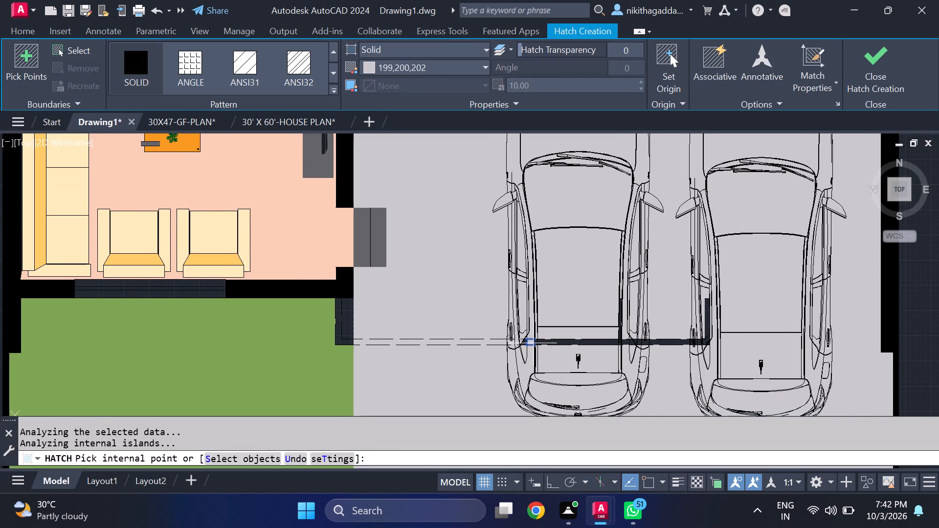
{"action": "left_click", "coordinate": [524, 344]}
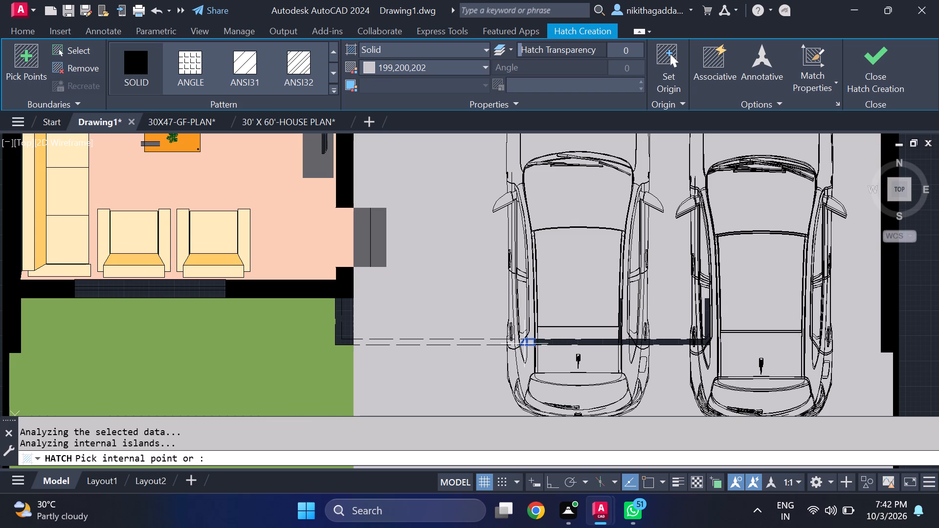
{"action": "left_click", "coordinate": [562, 343]}
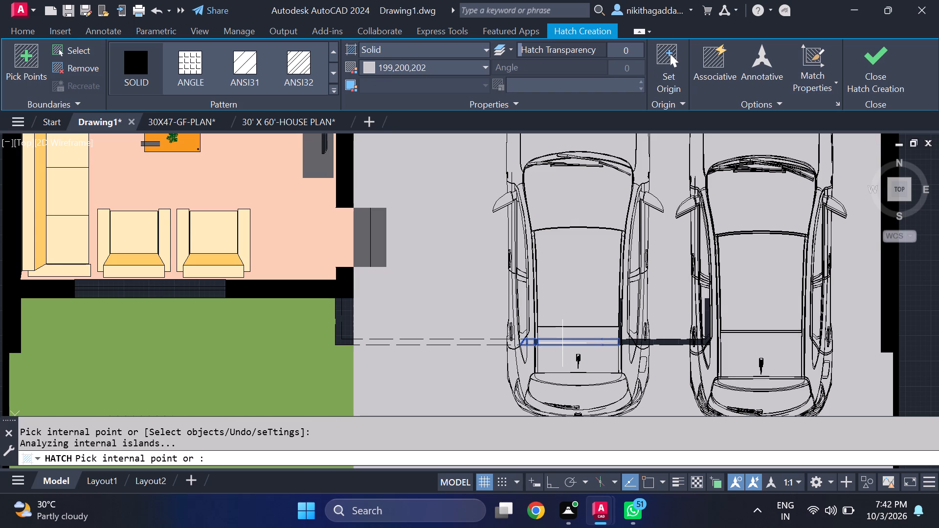
{"action": "left_click", "coordinate": [635, 341]}
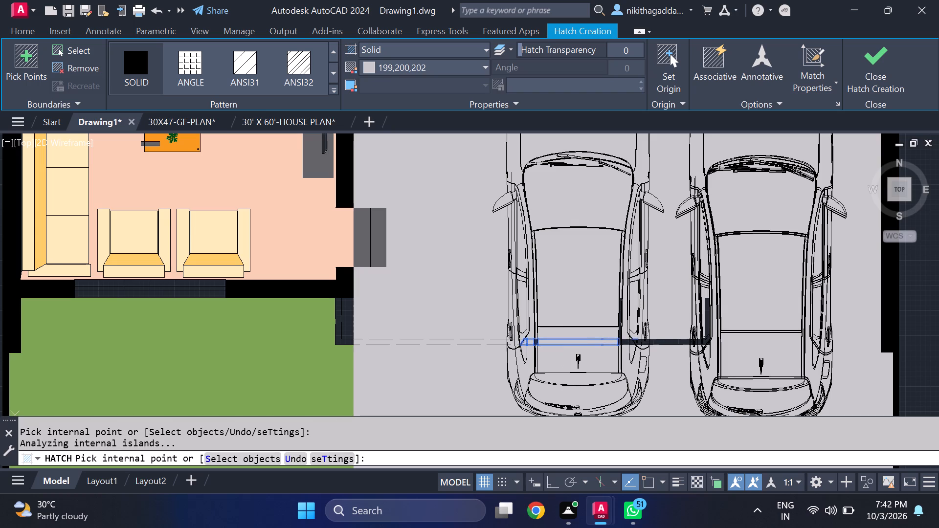
{"action": "left_click", "coordinate": [631, 345]}
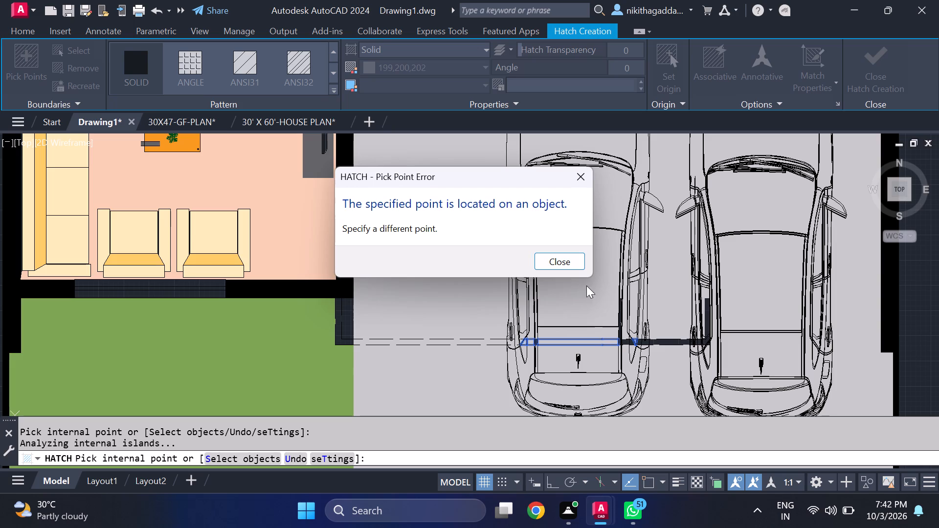
{"action": "left_click", "coordinate": [581, 268]}
Extend the grey fill to the strip sections along the western car's east side and across the gap between the cars.
{"action": "scroll", "coordinate": [621, 350], "scroll_direction": "up", "scroll_amount": 3}
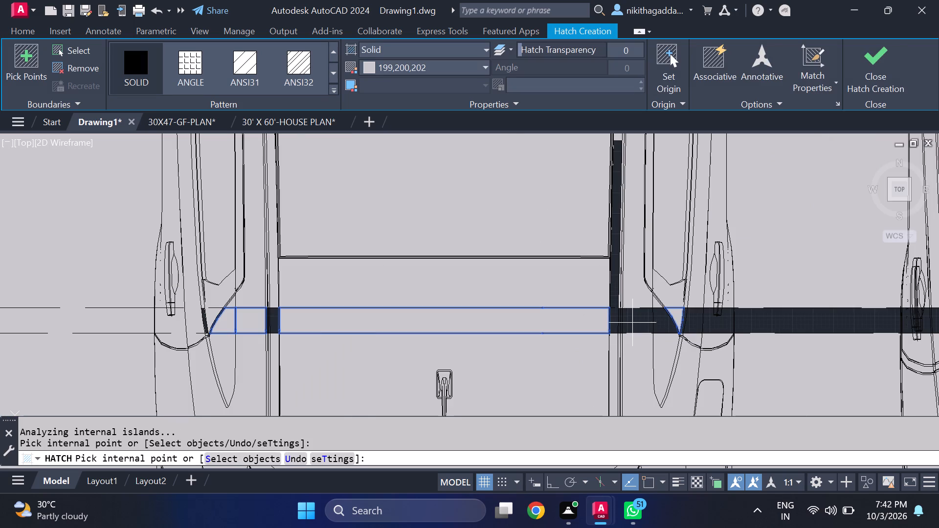
{"action": "left_click", "coordinate": [634, 320]}
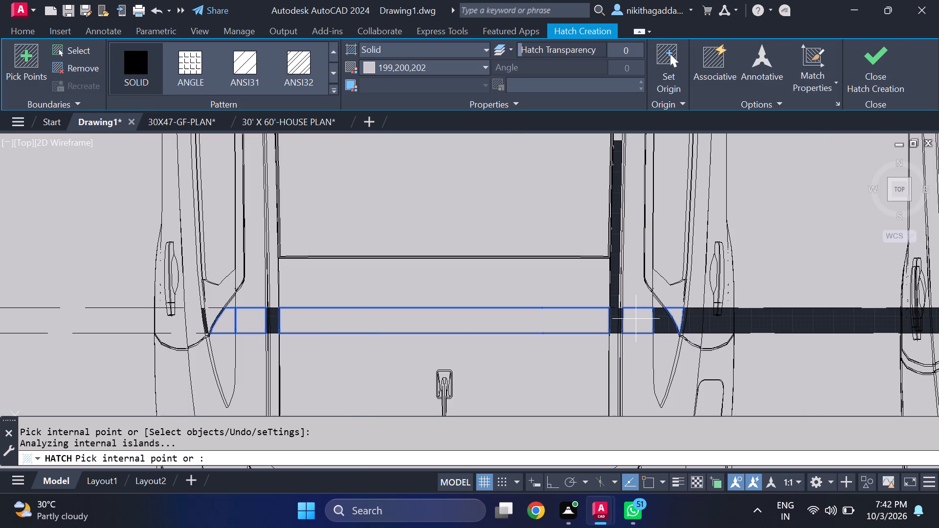
{"action": "left_click", "coordinate": [663, 320]}
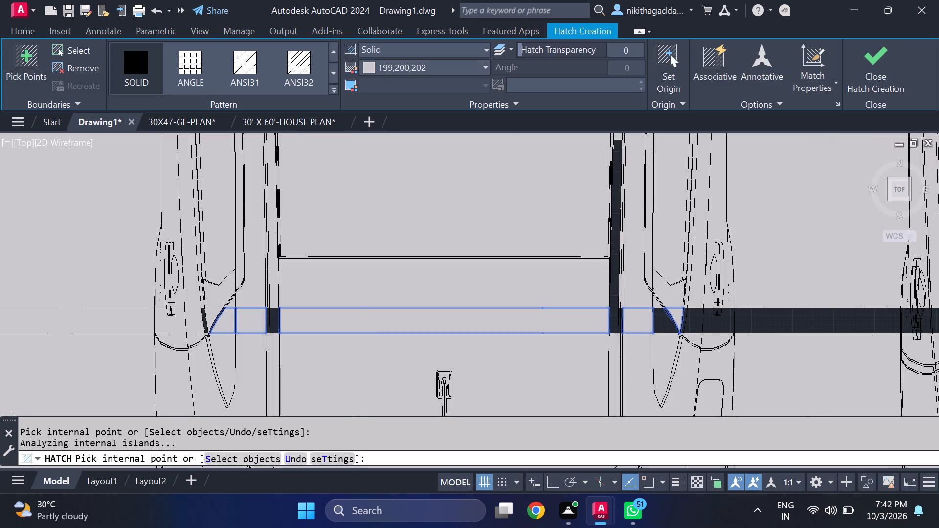
{"action": "left_click", "coordinate": [720, 326]}
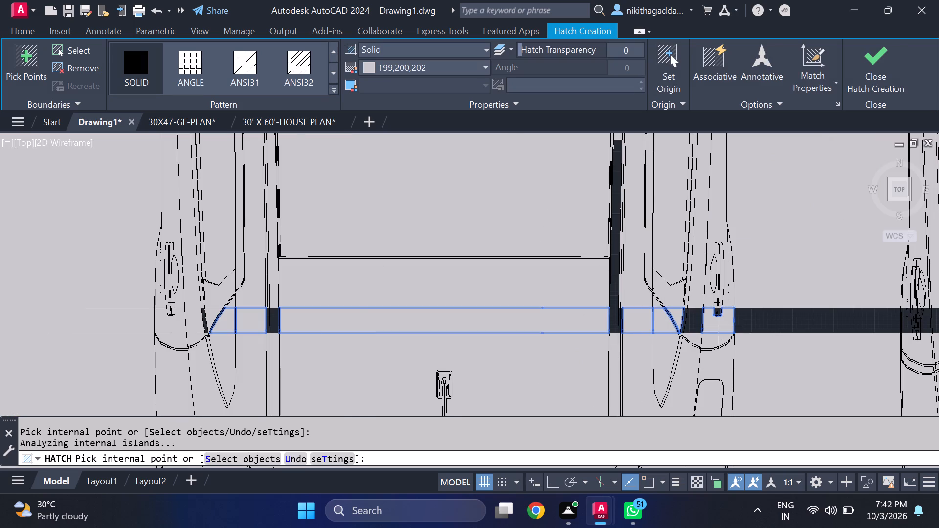
{"action": "left_click", "coordinate": [694, 323]}
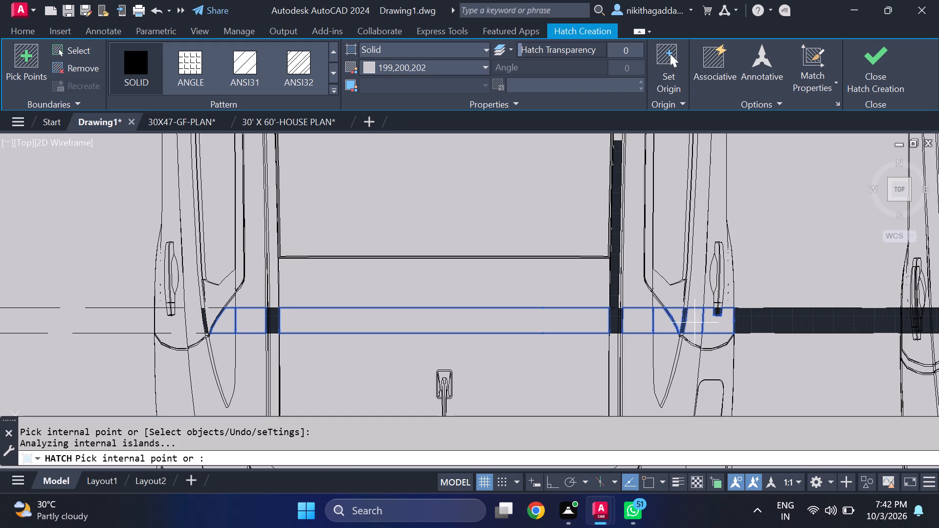
{"action": "left_click", "coordinate": [805, 309]}
Fill the short vertical strip and the strip sections under the eastern car's west side in the same grey, and finish the hatch.
{"action": "scroll", "coordinate": [871, 299], "scroll_direction": "down", "scroll_amount": 5}
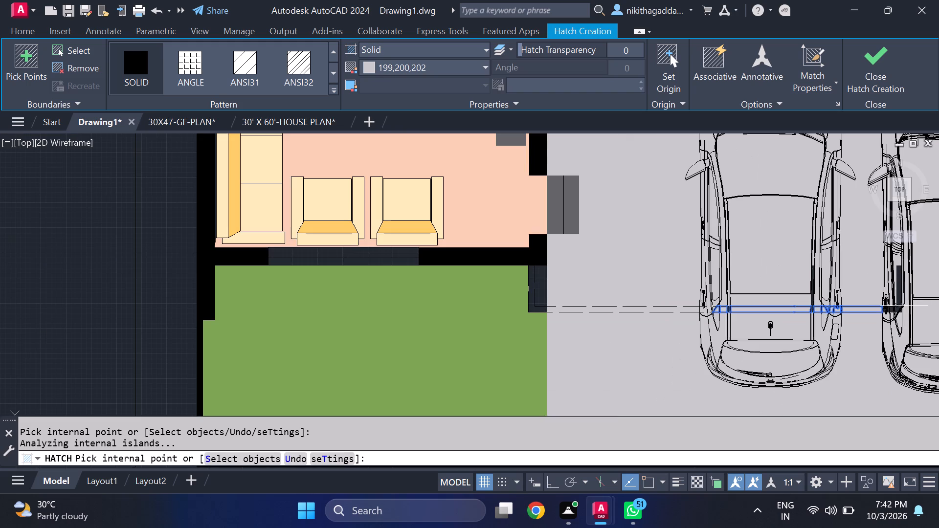
{"action": "middle_click_drag", "start_coordinate": [911, 303], "coordinate": [861, 319]}
{"action": "scroll", "coordinate": [849, 319], "scroll_direction": "up", "scroll_amount": 2}
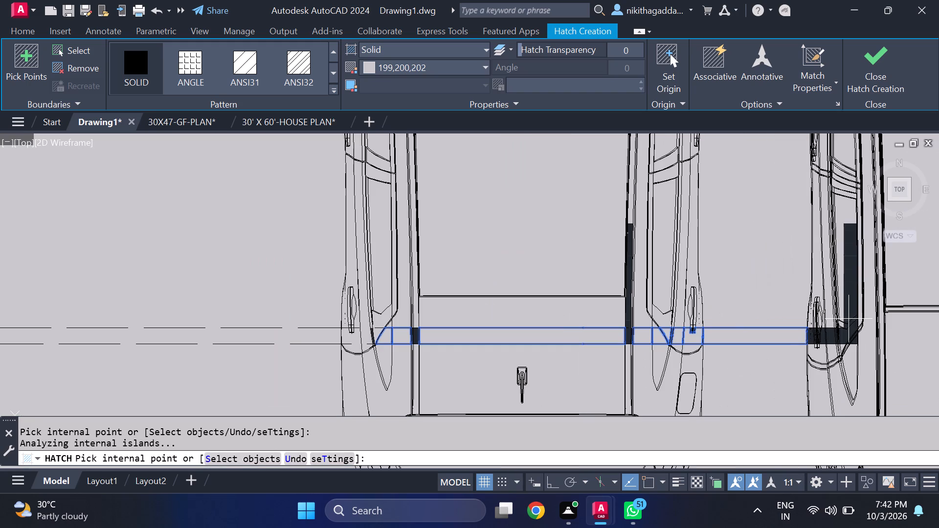
{"action": "left_click", "coordinate": [849, 319]}
{"action": "left_click", "coordinate": [853, 331]}
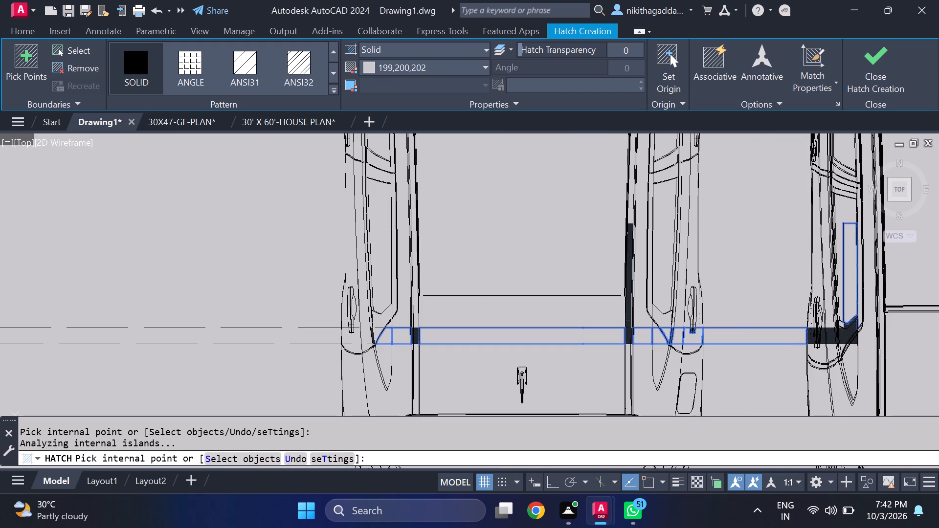
{"action": "left_click", "coordinate": [831, 339]}
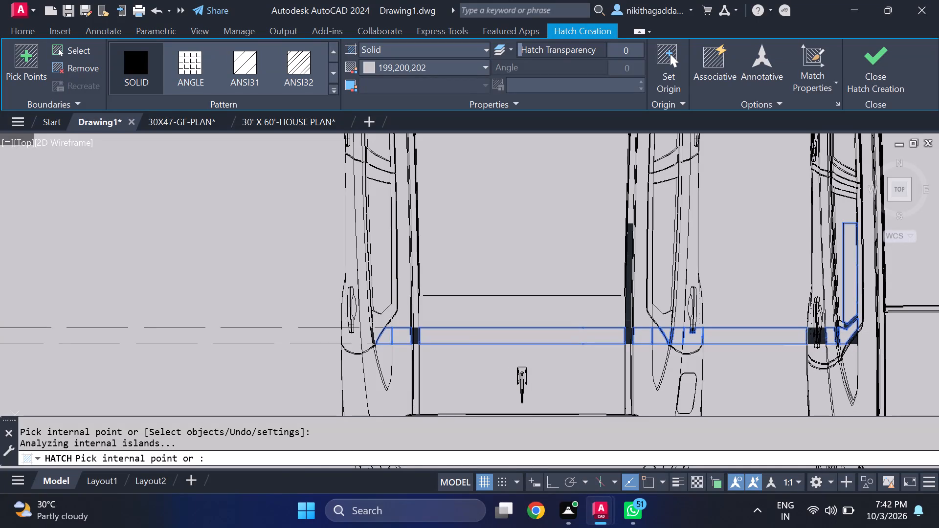
{"action": "left_click", "coordinate": [810, 342]}
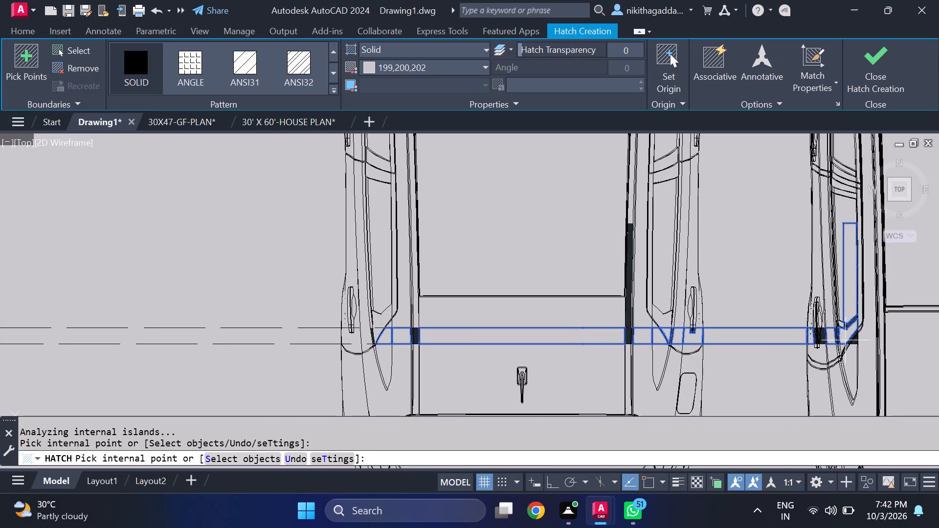
{"action": "left_click", "coordinate": [855, 342]}
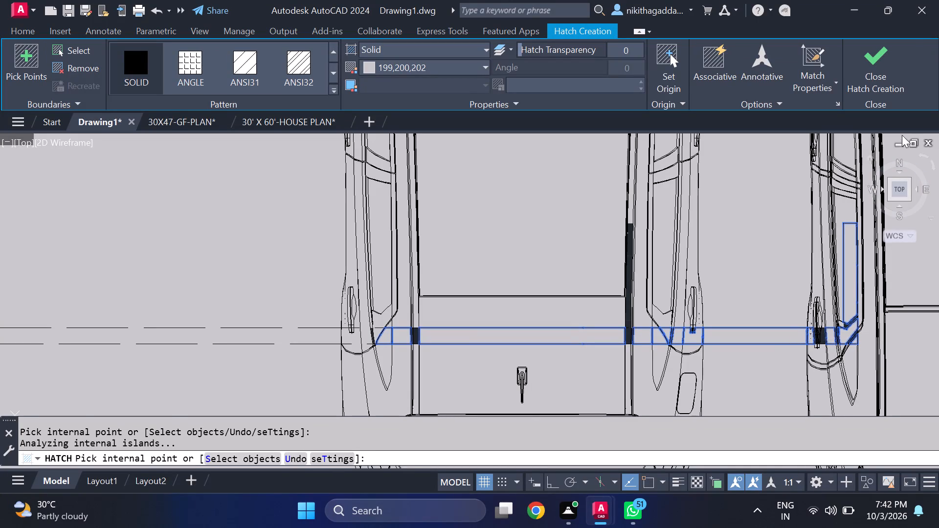
{"action": "left_click_drag", "start_coordinate": [880, 70], "coordinate": [879, 79]}
{"action": "left_click_drag", "start_coordinate": [865, 38], "coordinate": [875, 56]}
{"action": "left_click", "coordinate": [875, 56]}
{"action": "scroll", "coordinate": [772, 354], "scroll_direction": "down", "scroll_amount": 4}
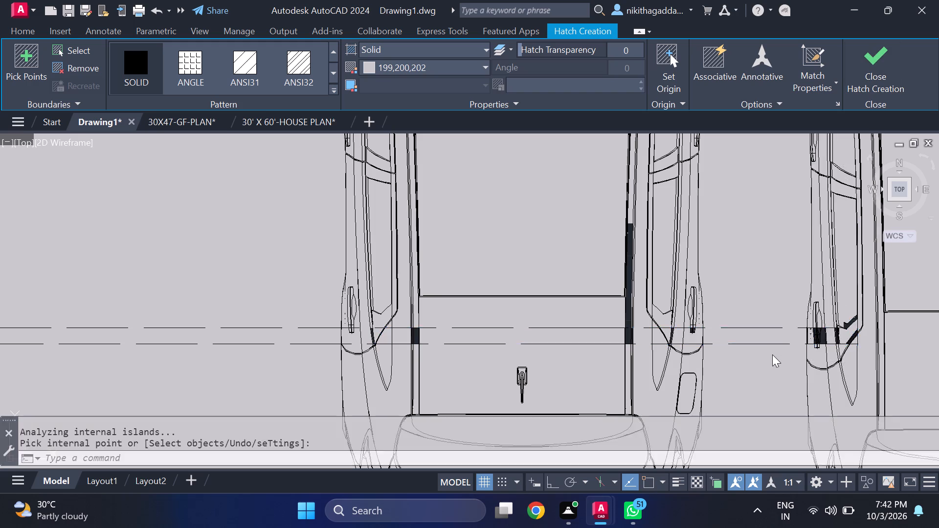
Assign the loose plant symbol outside the plan, west of the dining room, to the lawn layer.
{"action": "scroll", "coordinate": [779, 342], "scroll_direction": "down", "scroll_amount": 3}
{"action": "scroll", "coordinate": [782, 330], "scroll_direction": "up", "scroll_amount": 2}
{"action": "middle_click_drag", "start_coordinate": [783, 333], "coordinate": [804, 352]}
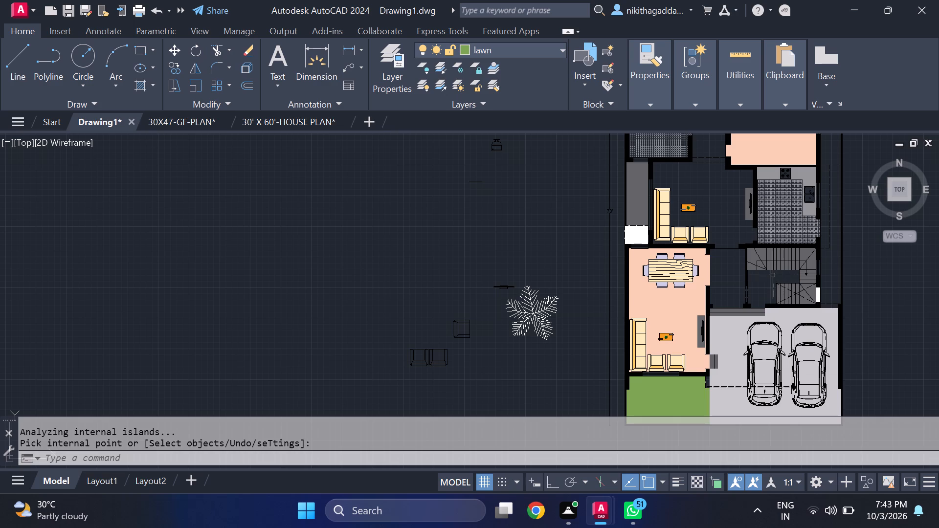
{"action": "middle_click_drag", "start_coordinate": [744, 280], "coordinate": [757, 297]}
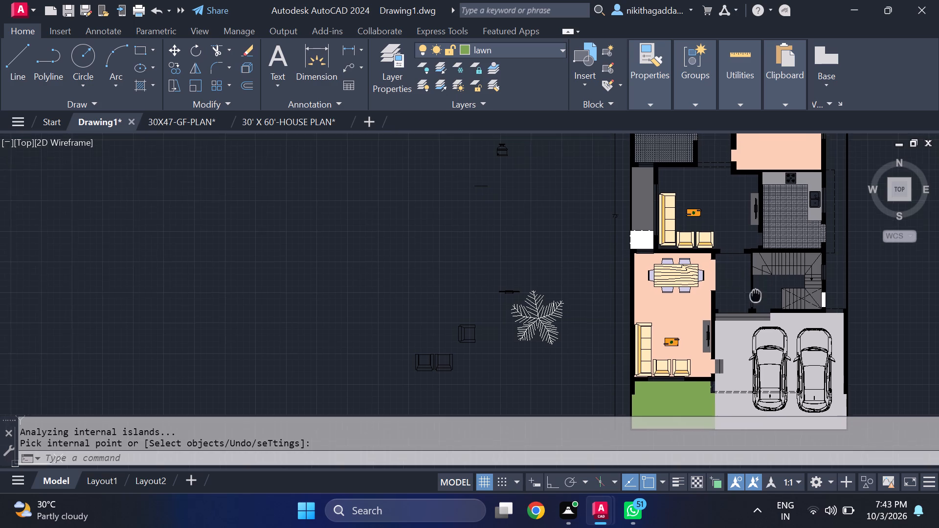
{"action": "middle_click_drag", "start_coordinate": [757, 297], "coordinate": [792, 345]}
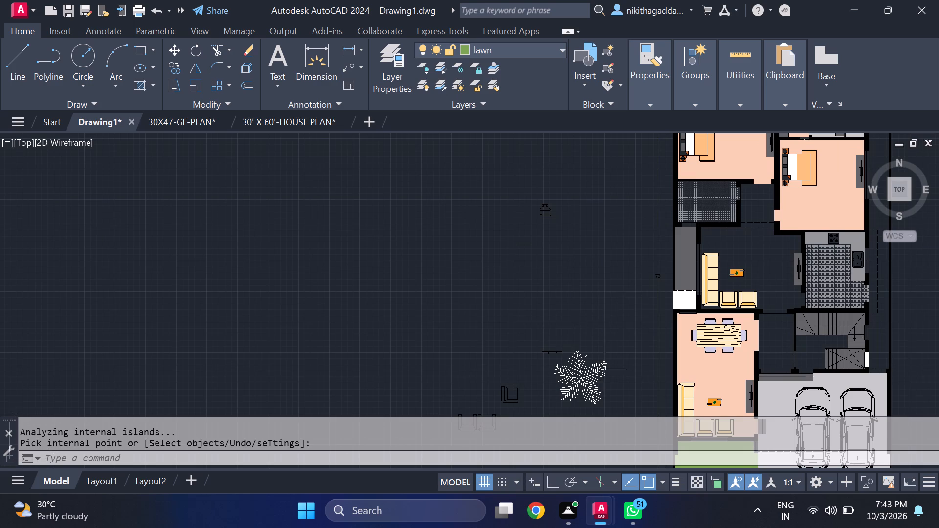
{"action": "scroll", "coordinate": [614, 377], "scroll_direction": "up", "scroll_amount": 2}
{"action": "left_click", "coordinate": [618, 340]}
{"action": "left_click", "coordinate": [495, 377]}
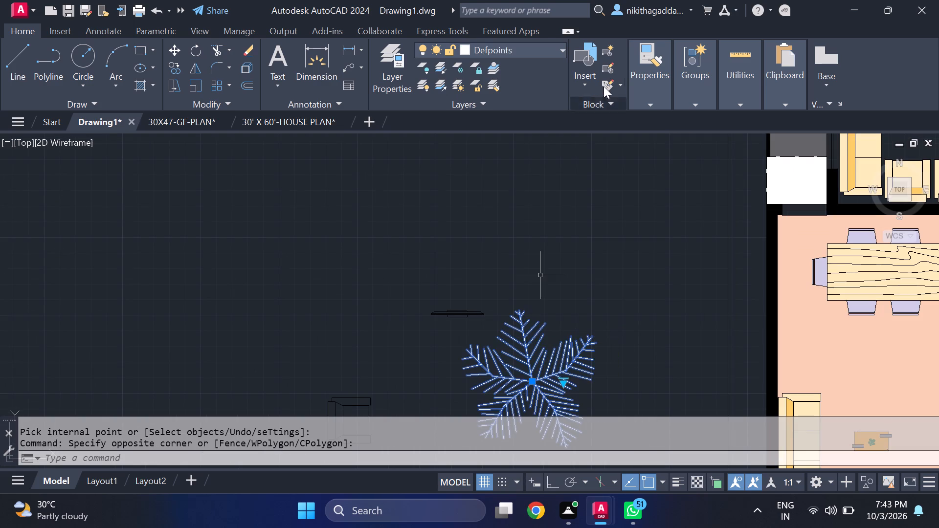
{"action": "left_click", "coordinate": [563, 55]}
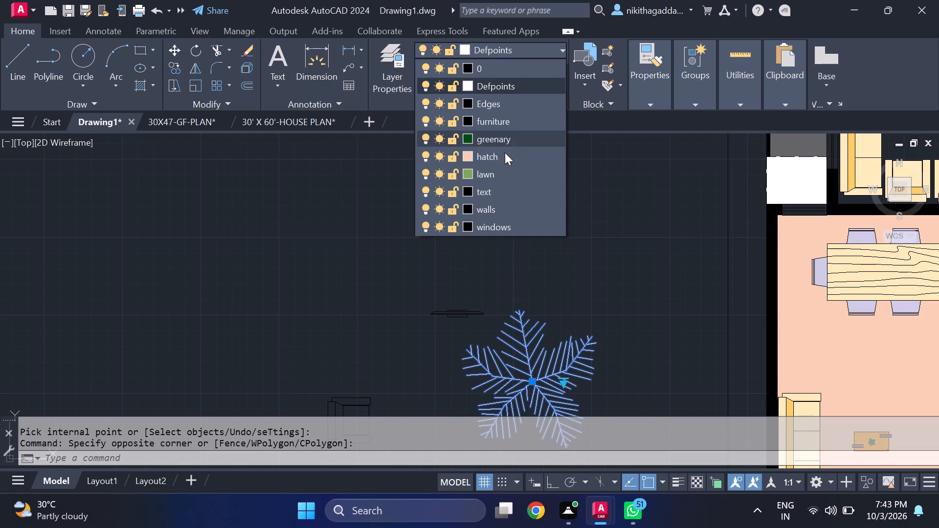
{"action": "left_click", "coordinate": [488, 173]}
{"action": "key", "text": "Escape"}
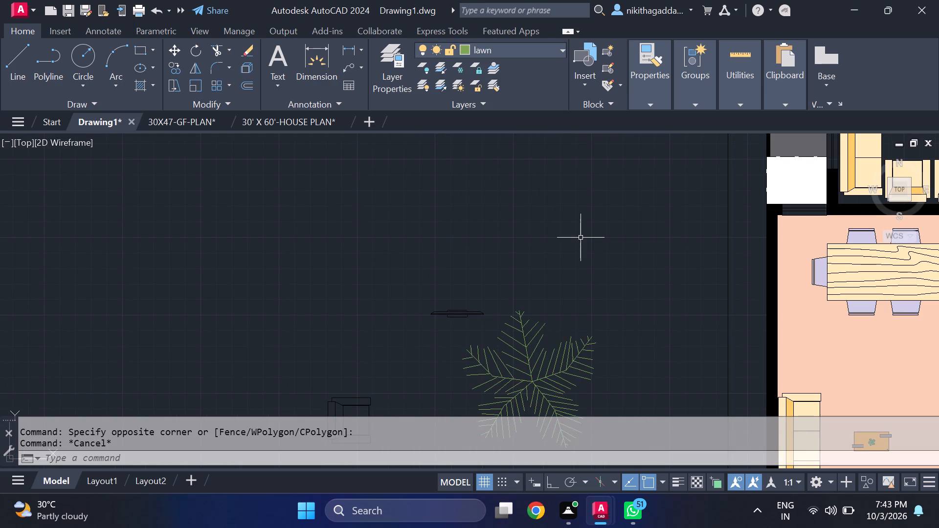
Scale the loose plant symbol down about its centre to less than half its size.
{"action": "scroll", "coordinate": [530, 247], "scroll_direction": "down", "scroll_amount": 3}
{"action": "left_click", "coordinate": [555, 264]}
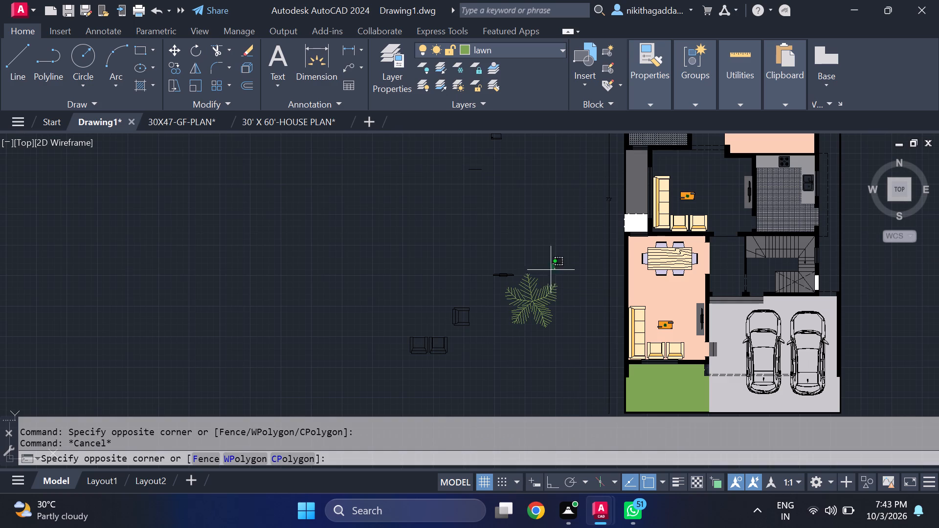
{"action": "left_click", "coordinate": [524, 313]}
{"action": "type", "text": "scale"}
{"action": "key", "text": "Return"}
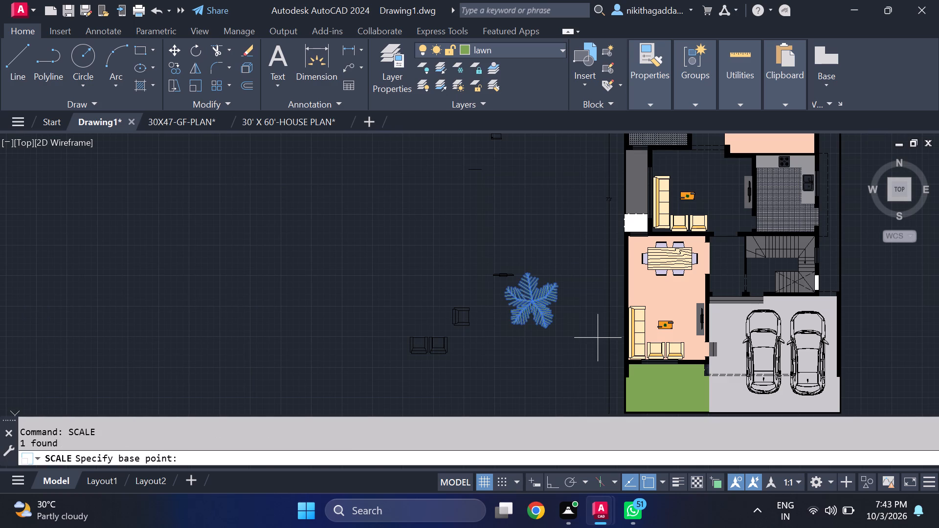
{"action": "scroll", "coordinate": [614, 323], "scroll_direction": "up", "scroll_amount": 2}
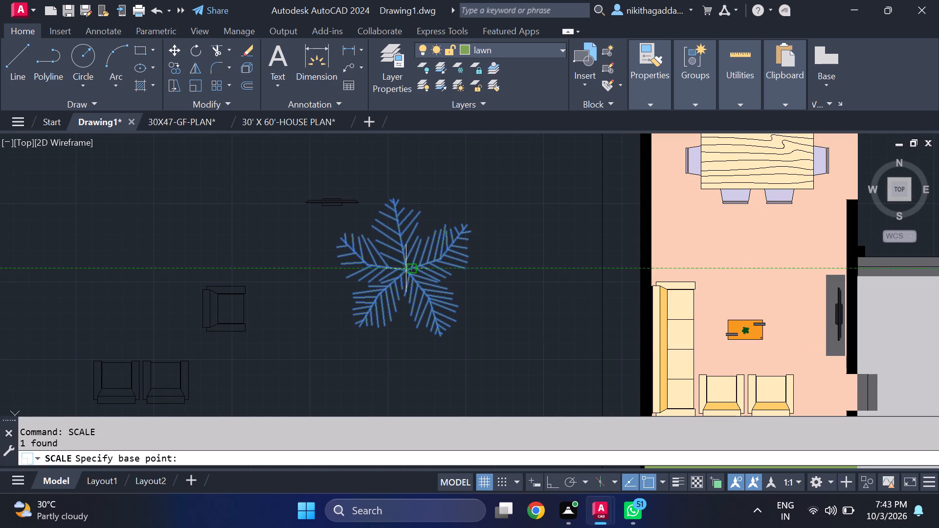
{"action": "left_click", "coordinate": [404, 268]}
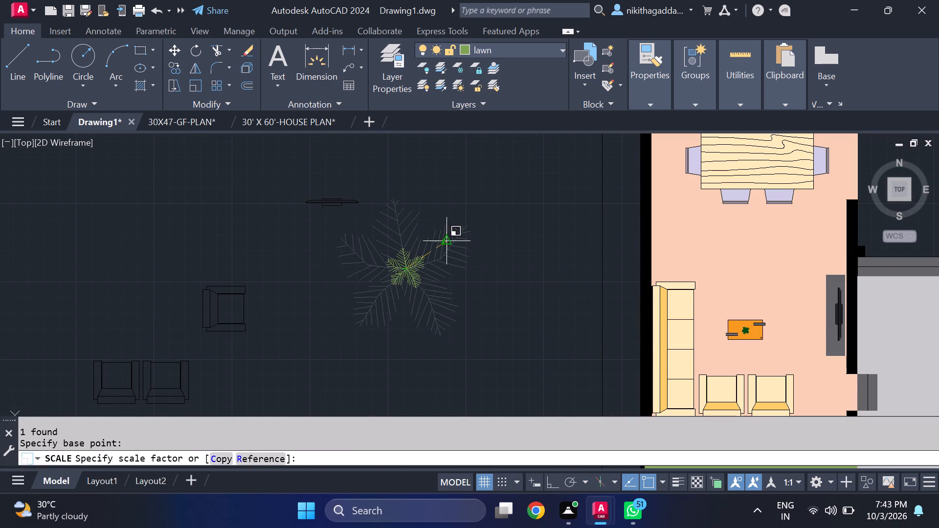
{"action": "left_click", "coordinate": [462, 232]}
{"action": "left_click_drag", "start_coordinate": [462, 232], "coordinate": [450, 235]}
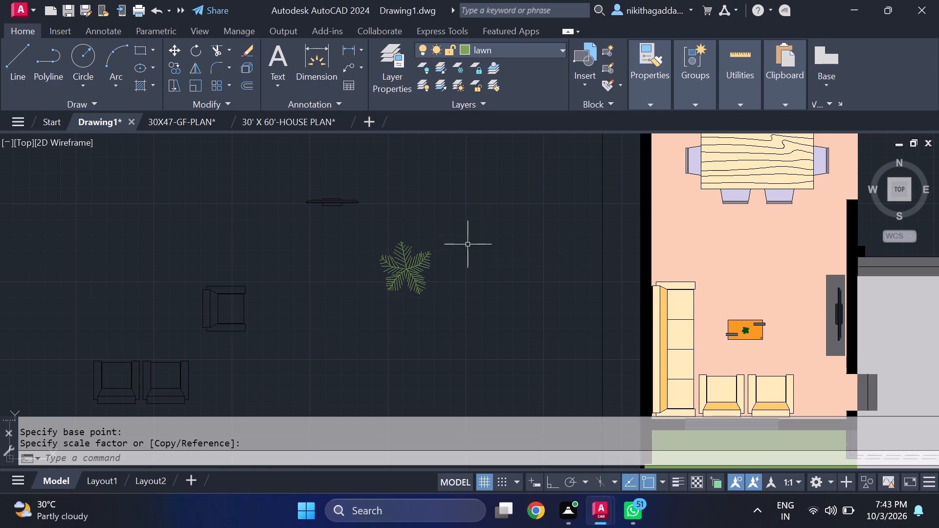
Copy the loose plant symbol three times in a vertical row into the grey strip west of the living room sofa.
{"action": "left_click", "coordinate": [468, 244]}
{"action": "left_click", "coordinate": [377, 286]}
{"action": "type", "text": "co"}
{"action": "key", "text": "Return"}
{"action": "left_click", "coordinate": [405, 265]}
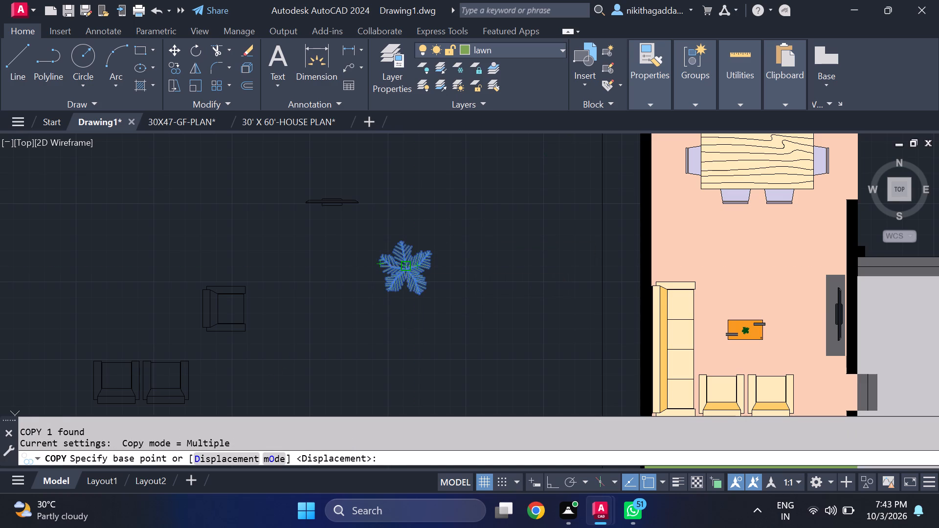
{"action": "scroll", "coordinate": [495, 176], "scroll_direction": "down", "scroll_amount": 3}
{"action": "middle_click_drag", "start_coordinate": [491, 179], "coordinate": [440, 274]}
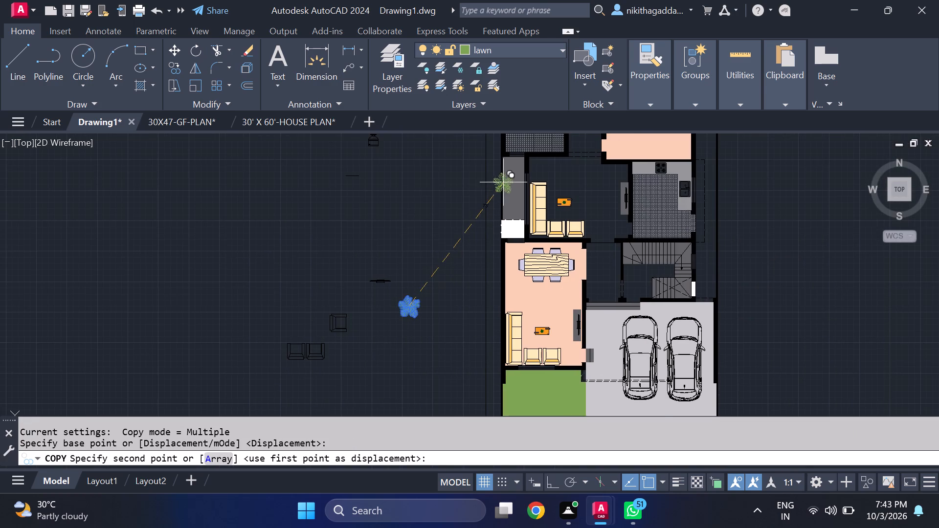
{"action": "scroll", "coordinate": [506, 180], "scroll_direction": "up", "scroll_amount": 2}
{"action": "middle_click_drag", "start_coordinate": [521, 162], "coordinate": [516, 238]}
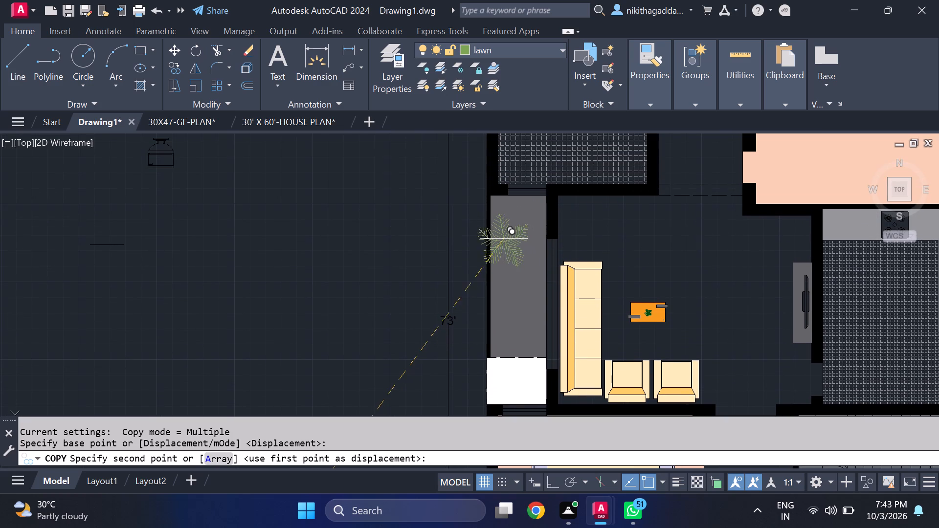
{"action": "left_click", "coordinate": [515, 220]}
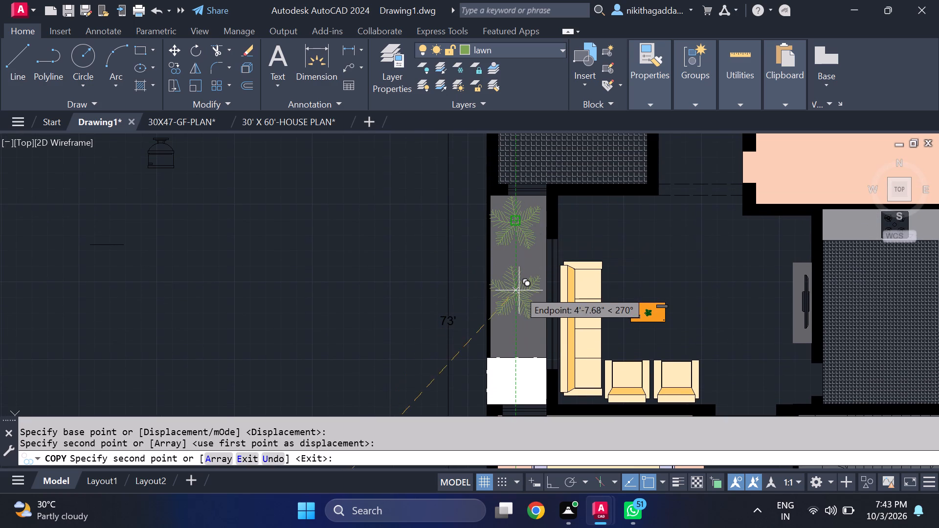
{"action": "left_click", "coordinate": [522, 274]}
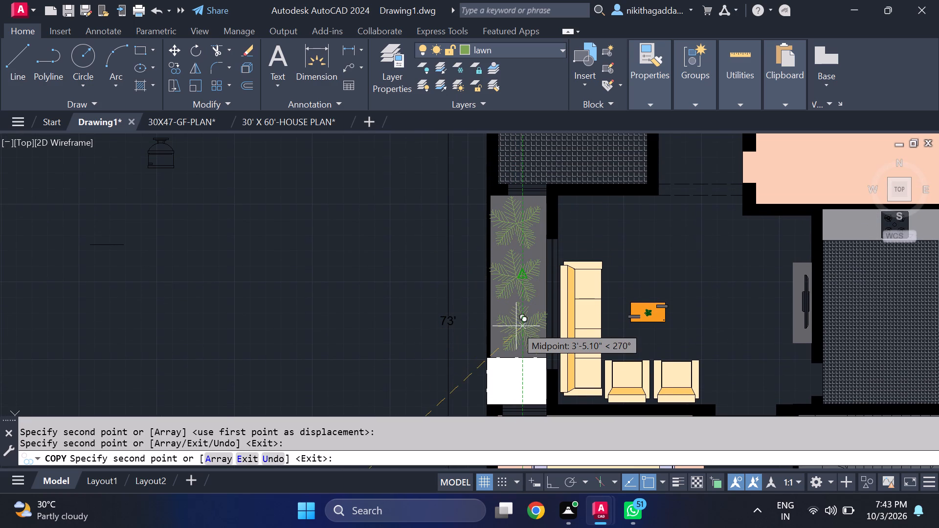
{"action": "scroll", "coordinate": [511, 325], "scroll_direction": "up", "scroll_amount": 2}
{"action": "left_click", "coordinate": [525, 328]}
{"action": "scroll", "coordinate": [563, 277], "scroll_direction": "down", "scroll_amount": 4}
{"action": "key", "text": "Escape"}
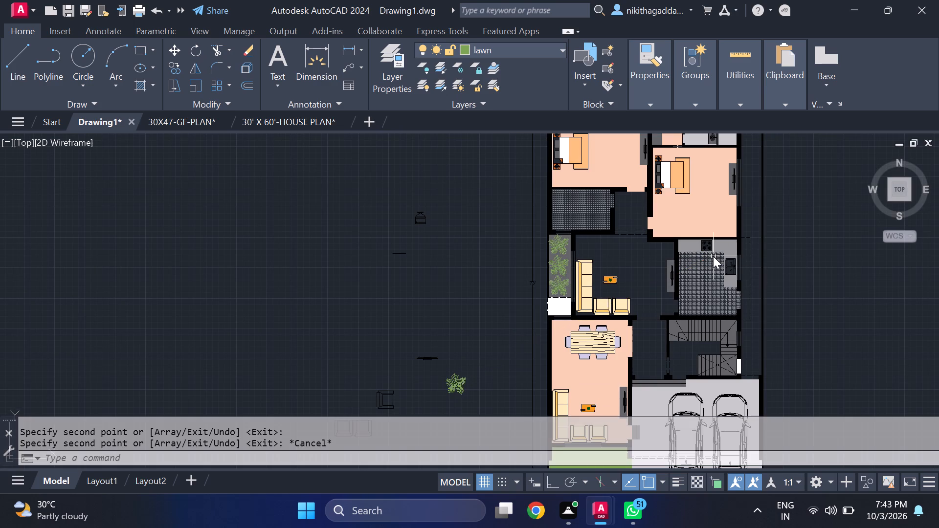
Erase the loose plant, armchair and TV symbols outside the plan, west of the dining room.
{"action": "scroll", "coordinate": [729, 253], "scroll_direction": "down", "scroll_amount": 4}
{"action": "scroll", "coordinate": [670, 282], "scroll_direction": "up", "scroll_amount": 3}
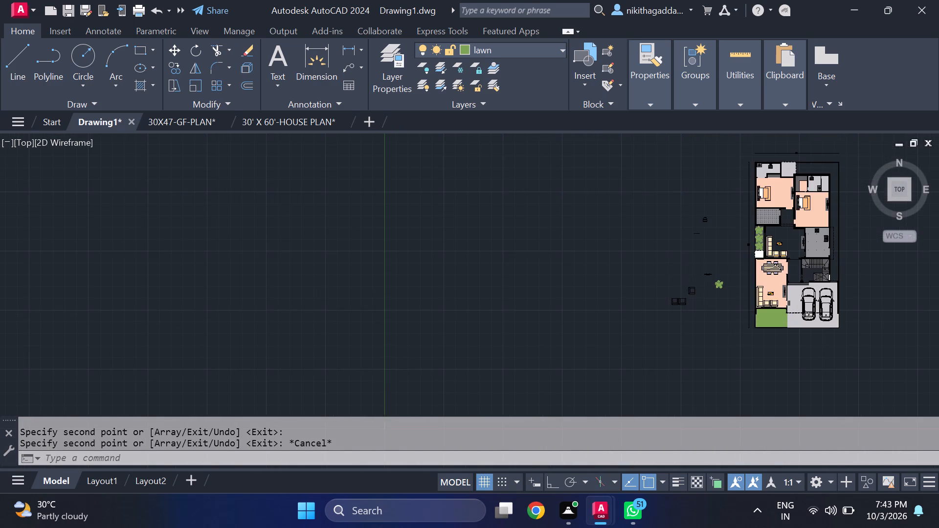
{"action": "scroll", "coordinate": [705, 283], "scroll_direction": "up", "scroll_amount": 1}
{"action": "left_click", "coordinate": [767, 227]}
{"action": "left_click", "coordinate": [607, 368]}
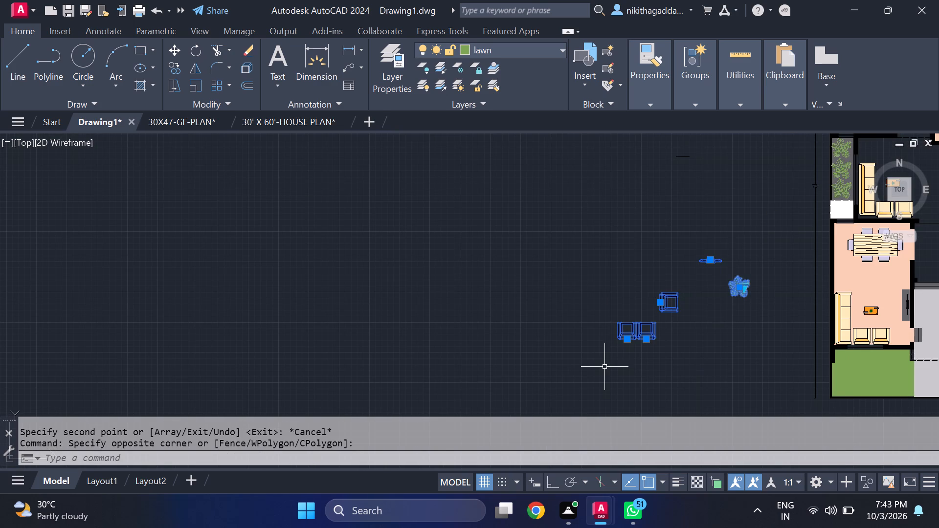
{"action": "key", "text": "Delete"}
Erase the two remaining loose symbols outside the plan, west of the plant strip and bedrooms.
{"action": "scroll", "coordinate": [614, 375], "scroll_direction": "up", "scroll_amount": 1}
{"action": "scroll", "coordinate": [625, 346], "scroll_direction": "down", "scroll_amount": 4}
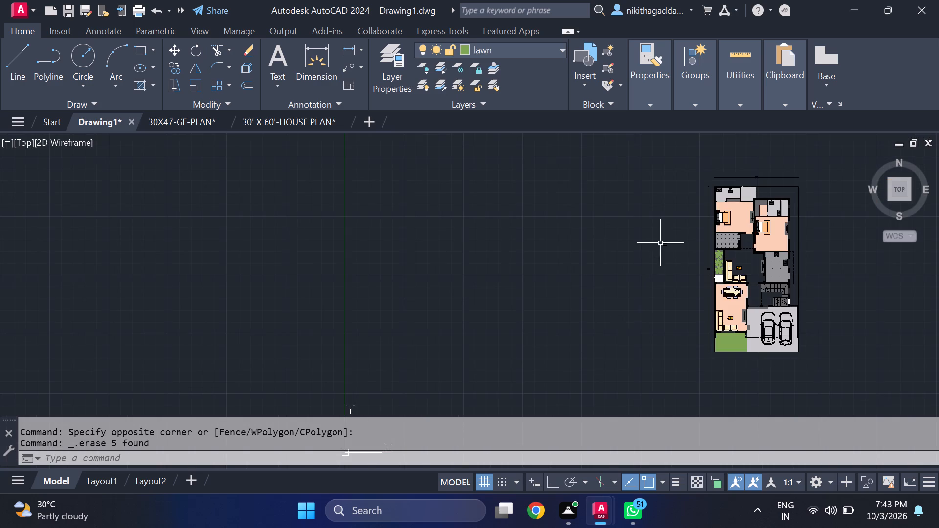
{"action": "scroll", "coordinate": [669, 215], "scroll_direction": "up", "scroll_amount": 2}
{"action": "left_click", "coordinate": [673, 238]}
{"action": "left_click", "coordinate": [588, 360]}
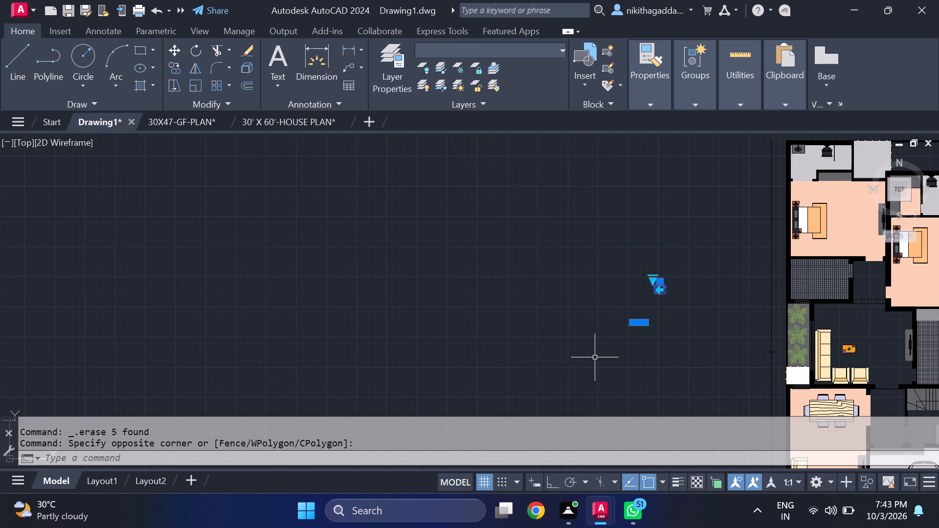
{"action": "key", "text": "Delete"}
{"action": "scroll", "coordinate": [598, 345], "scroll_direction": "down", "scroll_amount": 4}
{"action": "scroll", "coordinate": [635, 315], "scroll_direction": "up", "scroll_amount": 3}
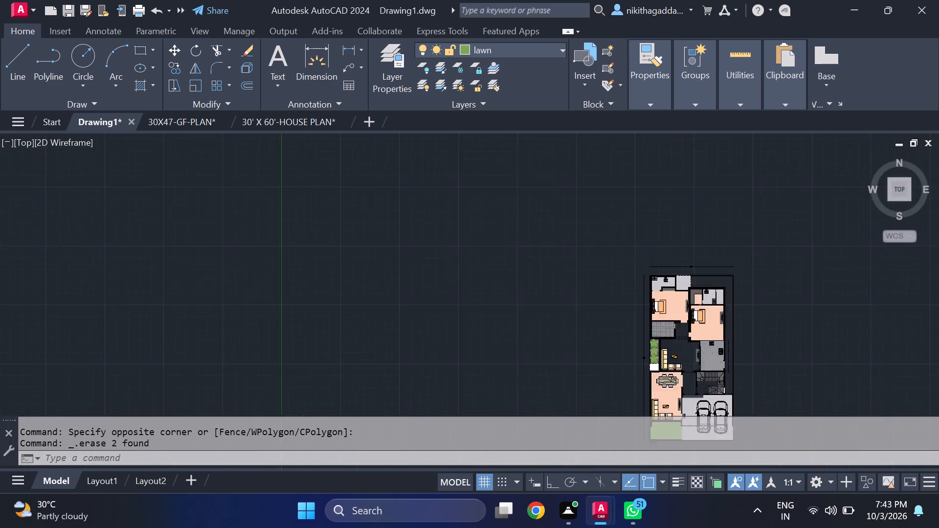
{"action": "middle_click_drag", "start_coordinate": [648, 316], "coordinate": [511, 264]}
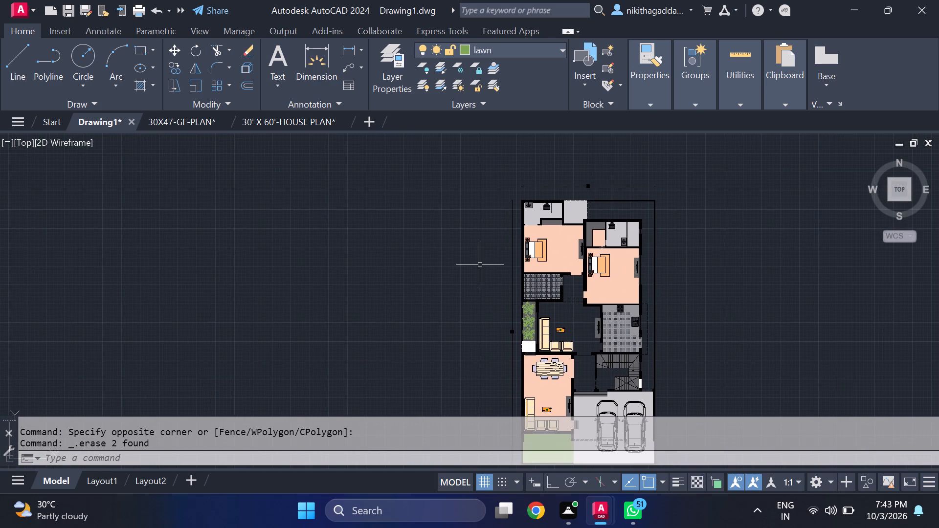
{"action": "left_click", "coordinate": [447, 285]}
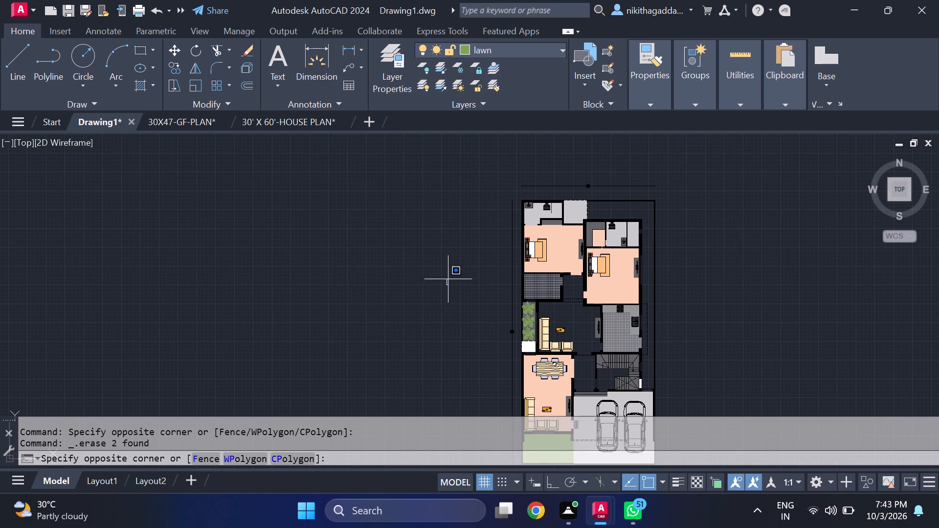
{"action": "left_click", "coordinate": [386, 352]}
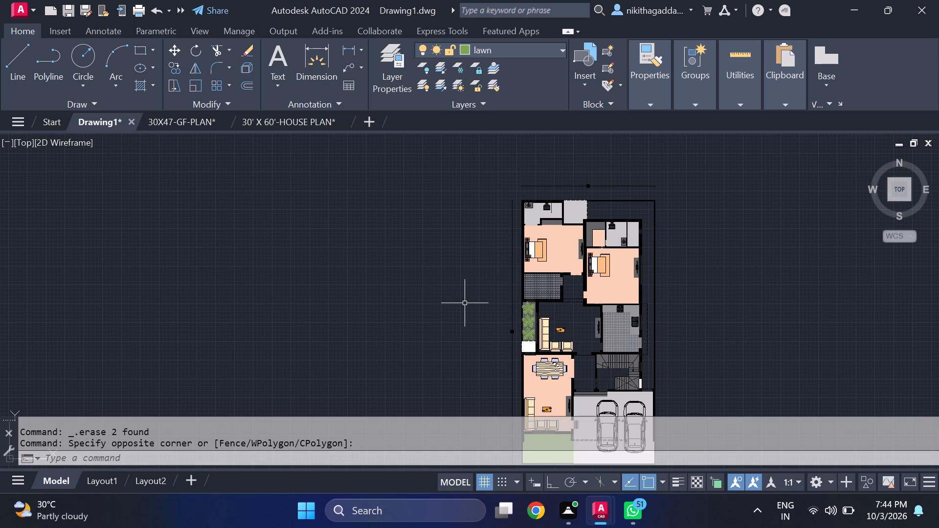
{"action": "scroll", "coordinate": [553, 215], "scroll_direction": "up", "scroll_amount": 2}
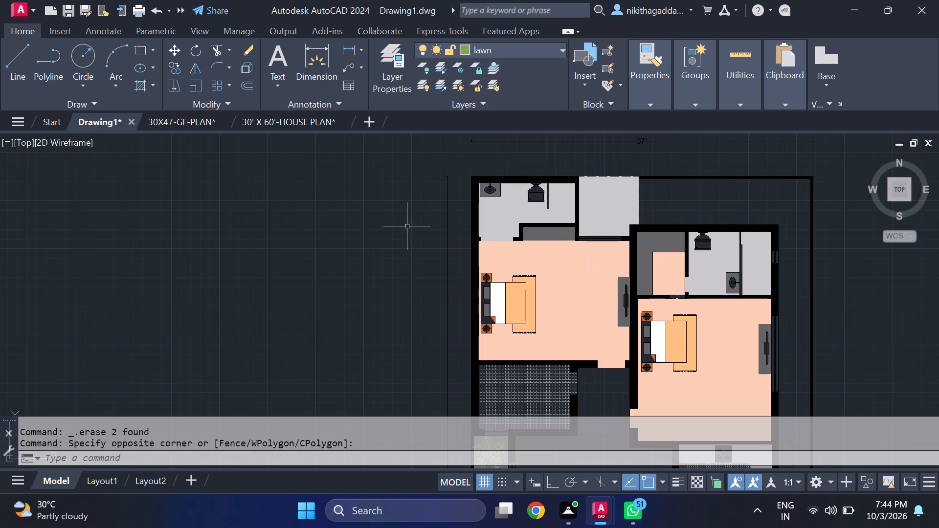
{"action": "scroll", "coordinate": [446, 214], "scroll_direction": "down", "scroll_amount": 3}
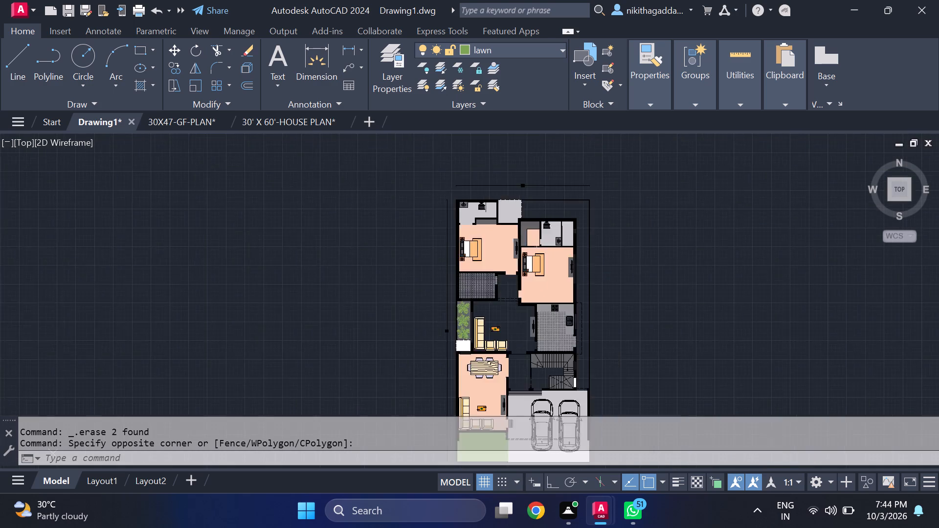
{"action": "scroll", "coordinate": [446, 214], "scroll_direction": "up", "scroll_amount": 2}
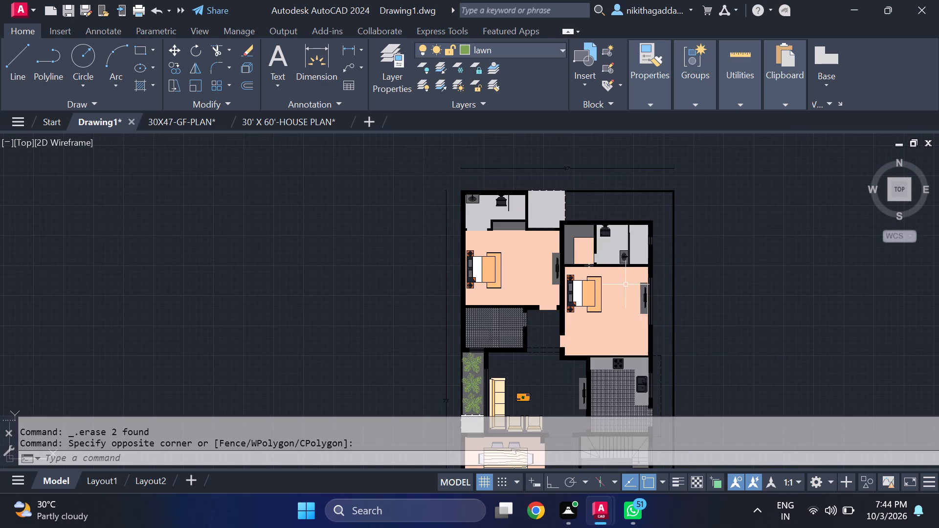
On the hatch layer, apply a solid hatch to the L-shaped open strip along the plot's north and east sides.
{"action": "left_click", "coordinate": [558, 49]}
{"action": "left_click", "coordinate": [499, 157]}
{"action": "scroll", "coordinate": [570, 241], "scroll_direction": "up", "scroll_amount": 2}
{"action": "scroll", "coordinate": [570, 241], "scroll_direction": "down", "scroll_amount": 3}
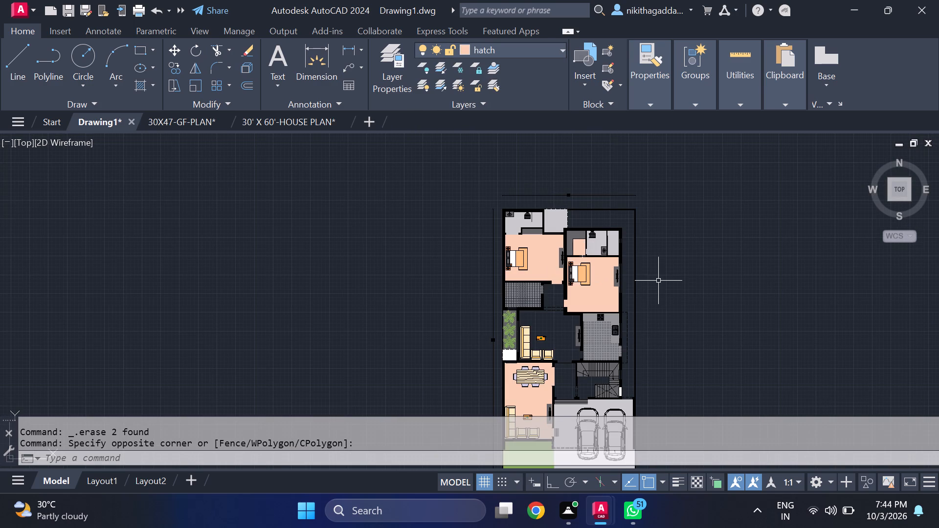
{"action": "key", "text": "j"}
{"action": "key", "text": "BackSpace"}
{"action": "type", "text": "hay"}
{"action": "key", "text": "BackSpace"}
{"action": "type", "text": "tch"}
{"action": "key", "text": "Return"}
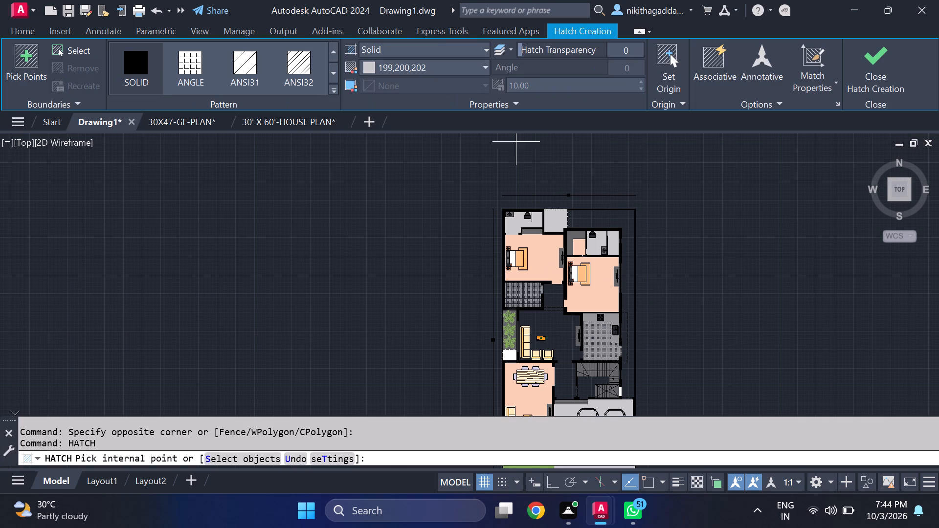
{"action": "left_click", "coordinate": [602, 222]}
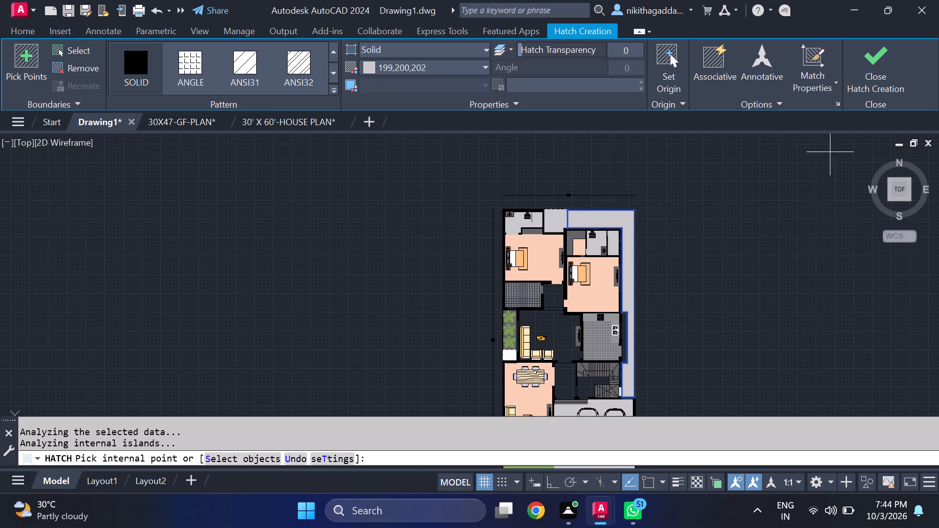
Set the open strip's hatch colour to 254,234,185 and finish the hatch.
{"action": "left_click", "coordinate": [478, 65]}
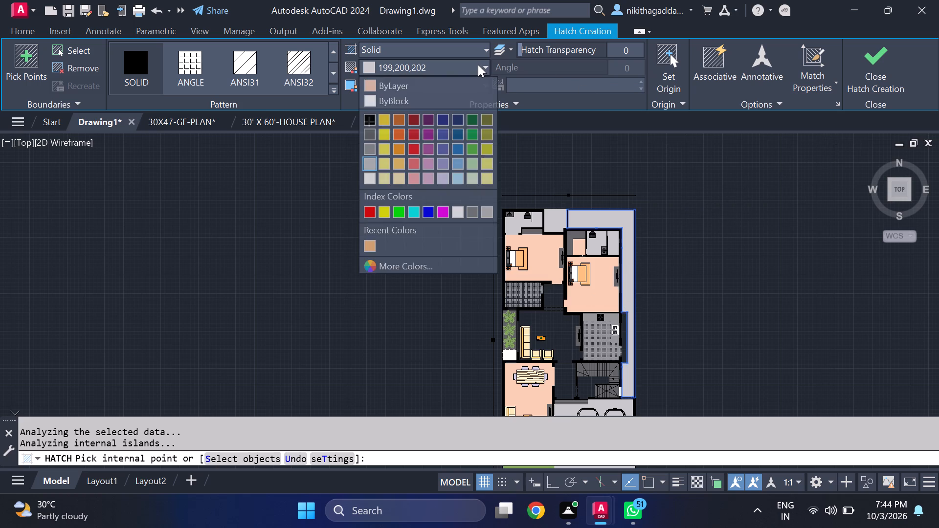
{"action": "left_click", "coordinate": [447, 87]}
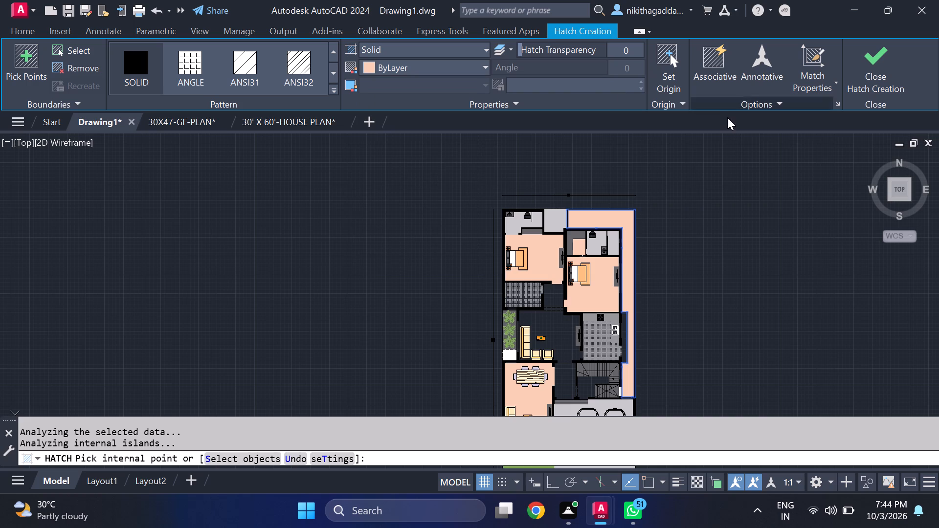
{"action": "left_click", "coordinate": [371, 63]}
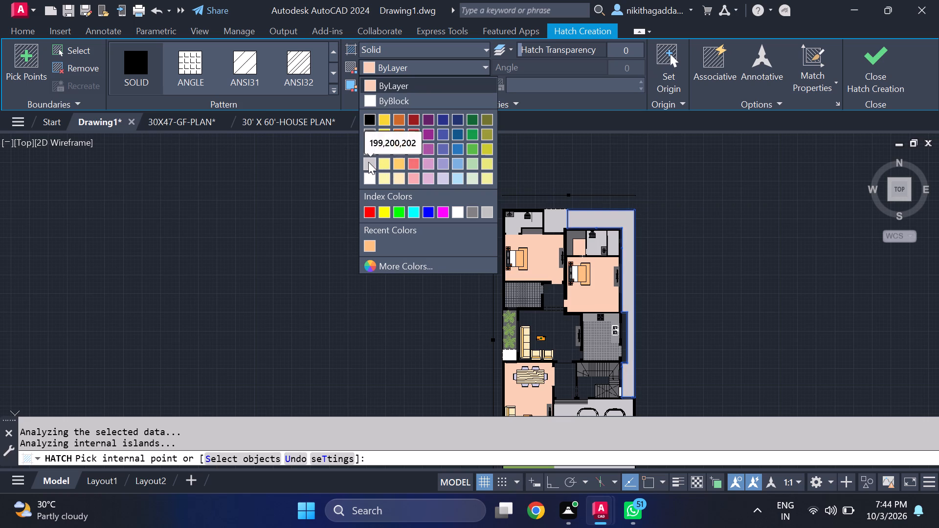
{"action": "left_click", "coordinate": [395, 181]}
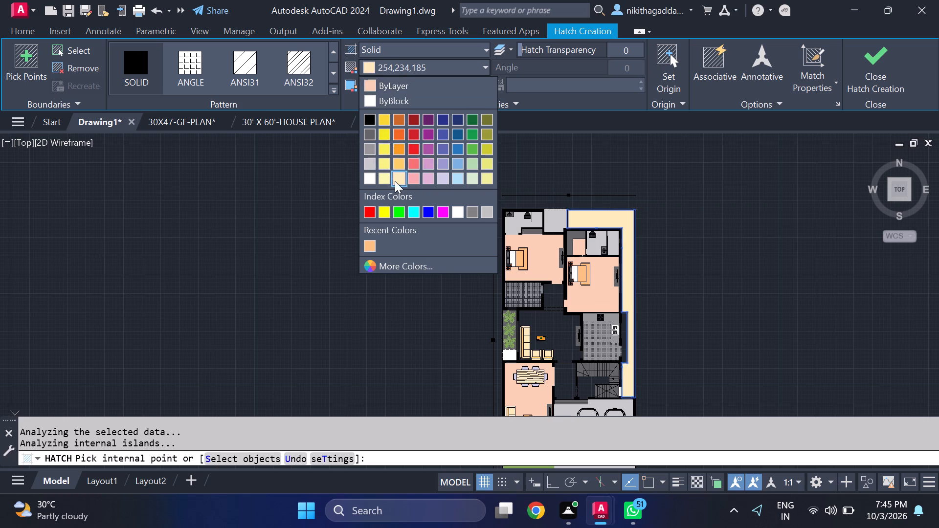
{"action": "left_click", "coordinate": [891, 64]}
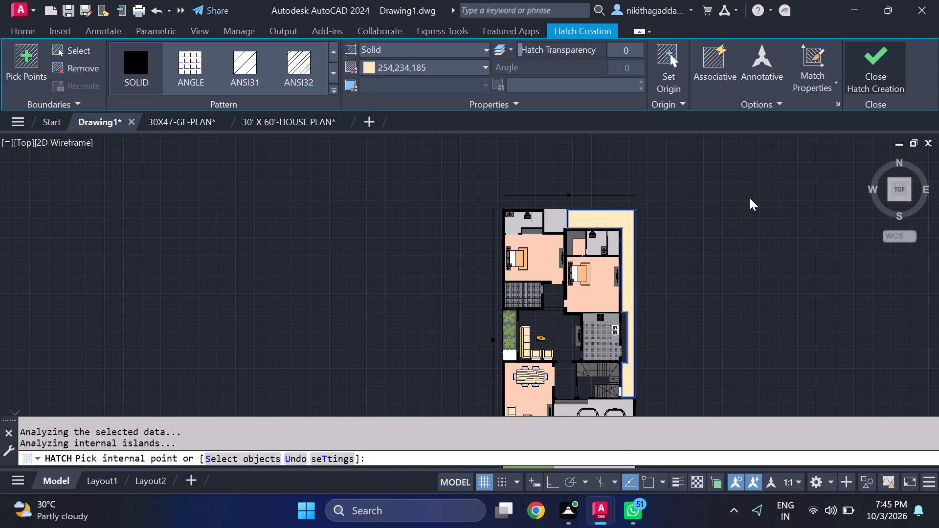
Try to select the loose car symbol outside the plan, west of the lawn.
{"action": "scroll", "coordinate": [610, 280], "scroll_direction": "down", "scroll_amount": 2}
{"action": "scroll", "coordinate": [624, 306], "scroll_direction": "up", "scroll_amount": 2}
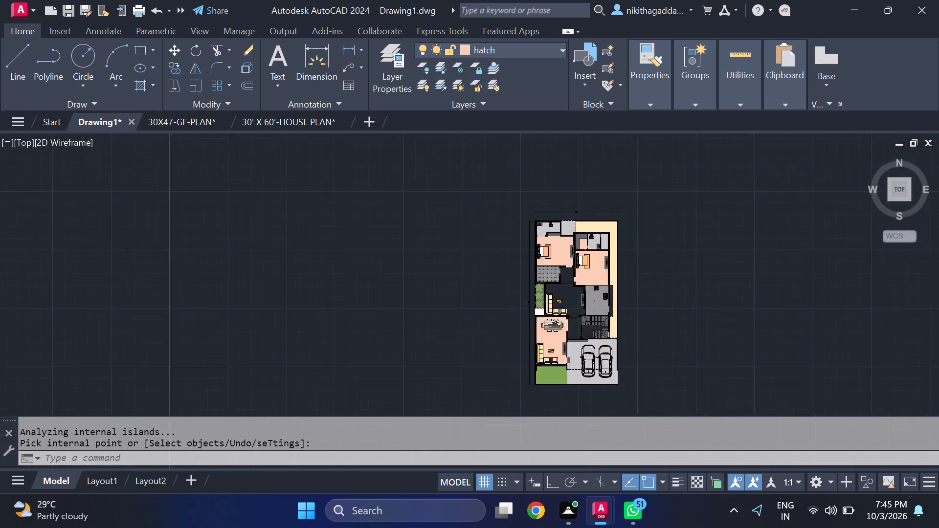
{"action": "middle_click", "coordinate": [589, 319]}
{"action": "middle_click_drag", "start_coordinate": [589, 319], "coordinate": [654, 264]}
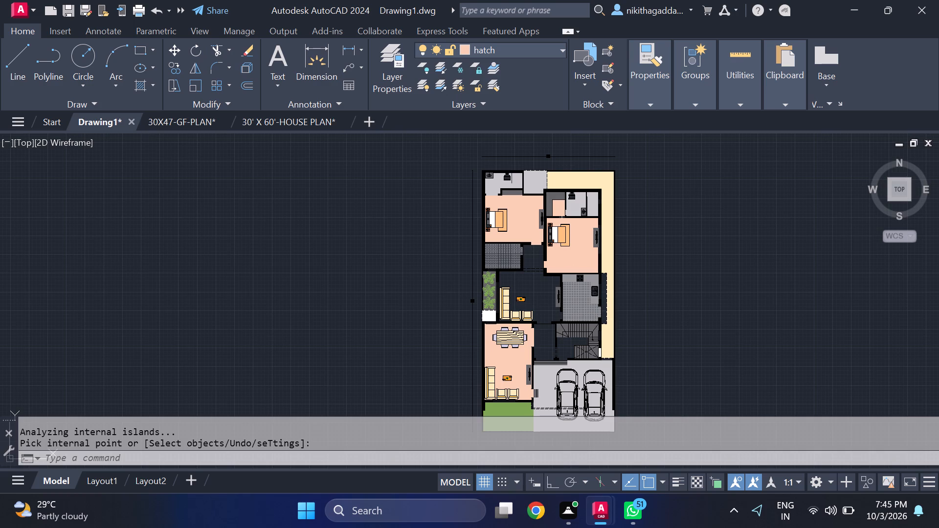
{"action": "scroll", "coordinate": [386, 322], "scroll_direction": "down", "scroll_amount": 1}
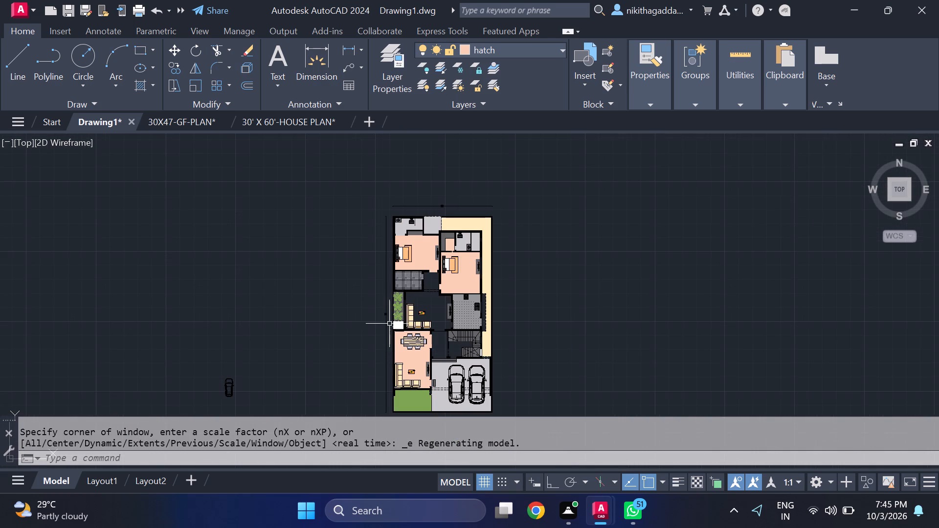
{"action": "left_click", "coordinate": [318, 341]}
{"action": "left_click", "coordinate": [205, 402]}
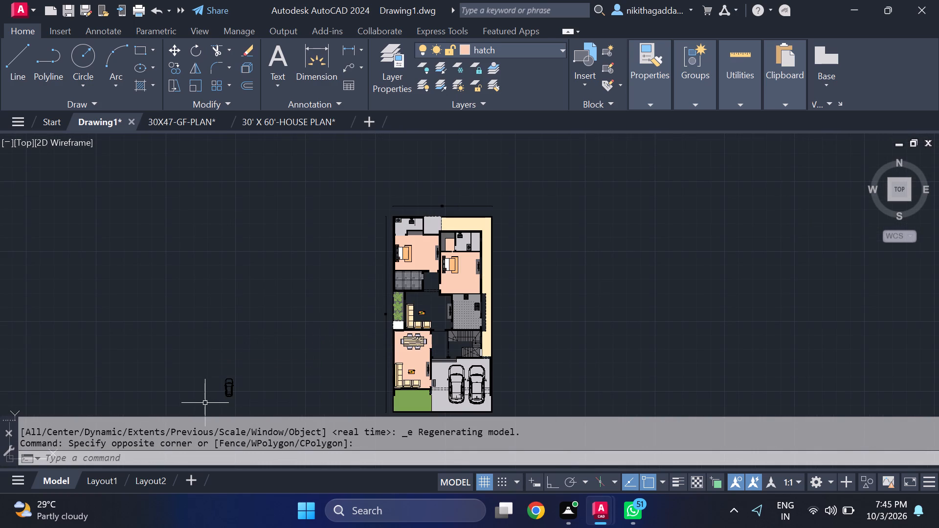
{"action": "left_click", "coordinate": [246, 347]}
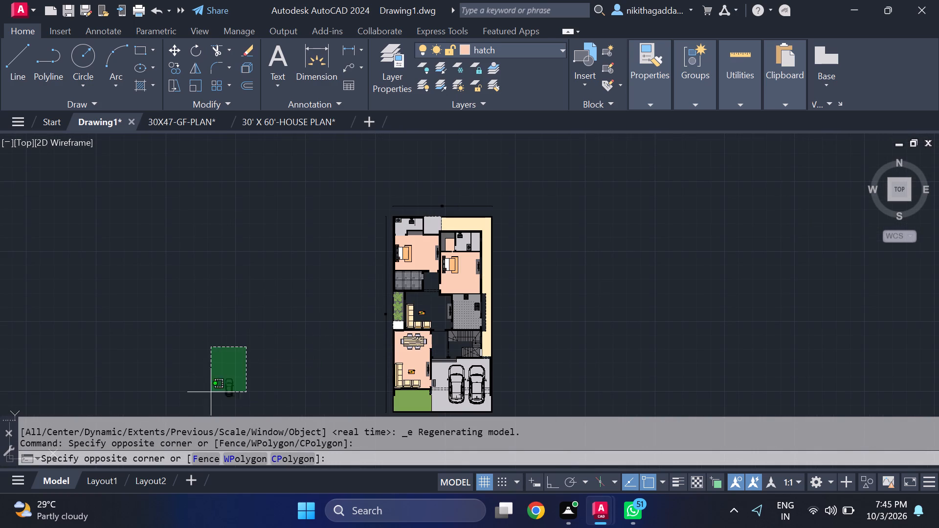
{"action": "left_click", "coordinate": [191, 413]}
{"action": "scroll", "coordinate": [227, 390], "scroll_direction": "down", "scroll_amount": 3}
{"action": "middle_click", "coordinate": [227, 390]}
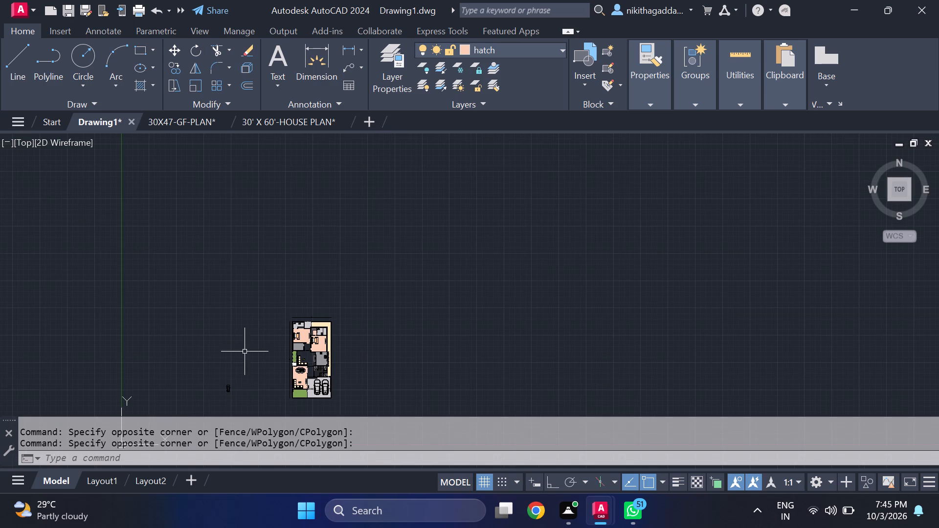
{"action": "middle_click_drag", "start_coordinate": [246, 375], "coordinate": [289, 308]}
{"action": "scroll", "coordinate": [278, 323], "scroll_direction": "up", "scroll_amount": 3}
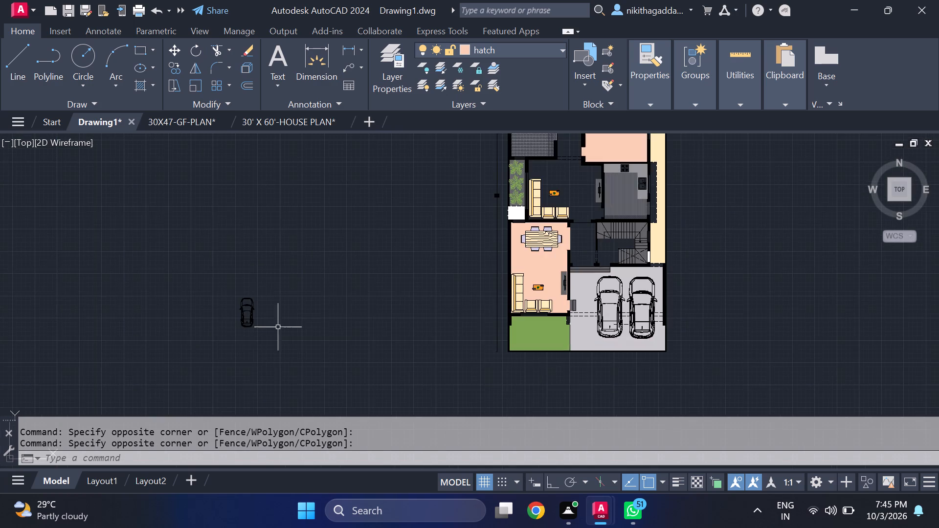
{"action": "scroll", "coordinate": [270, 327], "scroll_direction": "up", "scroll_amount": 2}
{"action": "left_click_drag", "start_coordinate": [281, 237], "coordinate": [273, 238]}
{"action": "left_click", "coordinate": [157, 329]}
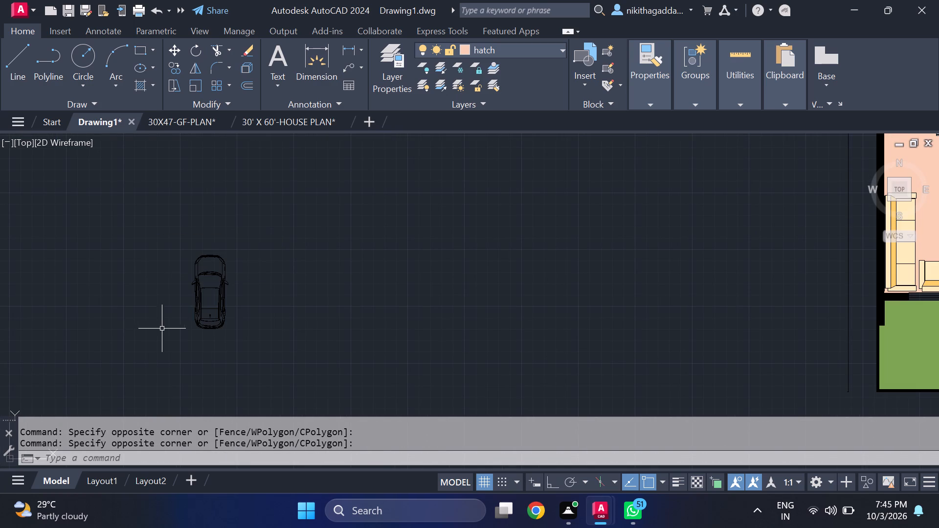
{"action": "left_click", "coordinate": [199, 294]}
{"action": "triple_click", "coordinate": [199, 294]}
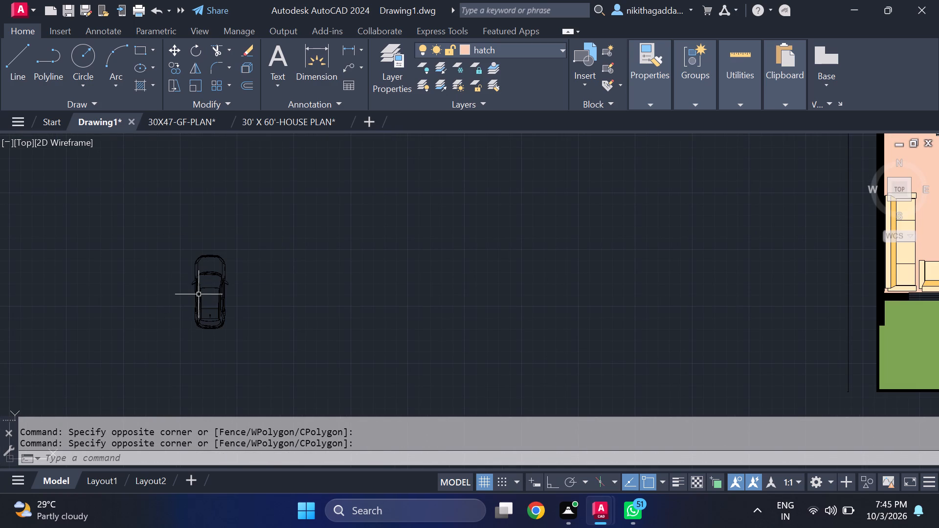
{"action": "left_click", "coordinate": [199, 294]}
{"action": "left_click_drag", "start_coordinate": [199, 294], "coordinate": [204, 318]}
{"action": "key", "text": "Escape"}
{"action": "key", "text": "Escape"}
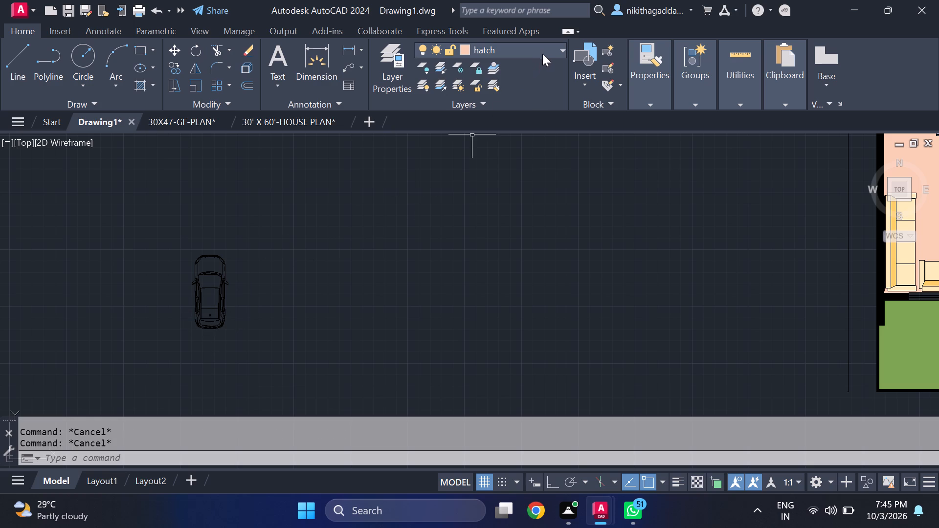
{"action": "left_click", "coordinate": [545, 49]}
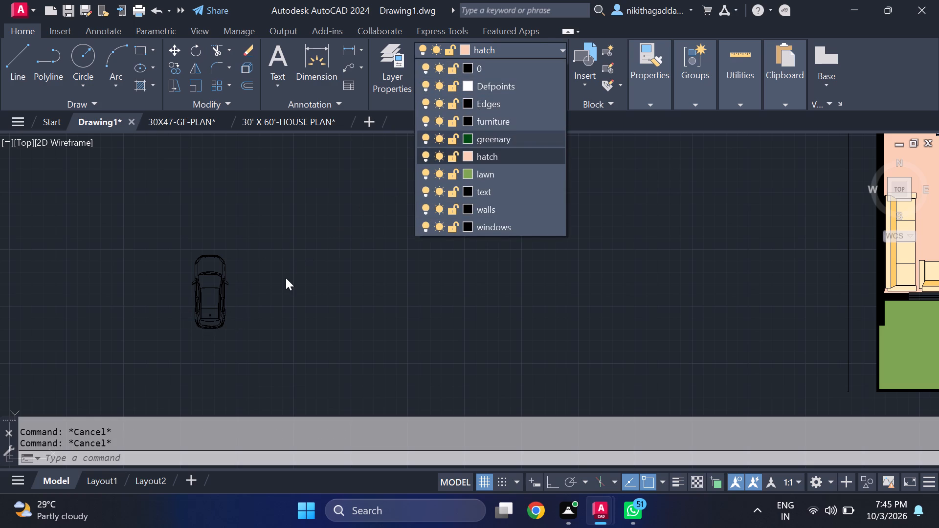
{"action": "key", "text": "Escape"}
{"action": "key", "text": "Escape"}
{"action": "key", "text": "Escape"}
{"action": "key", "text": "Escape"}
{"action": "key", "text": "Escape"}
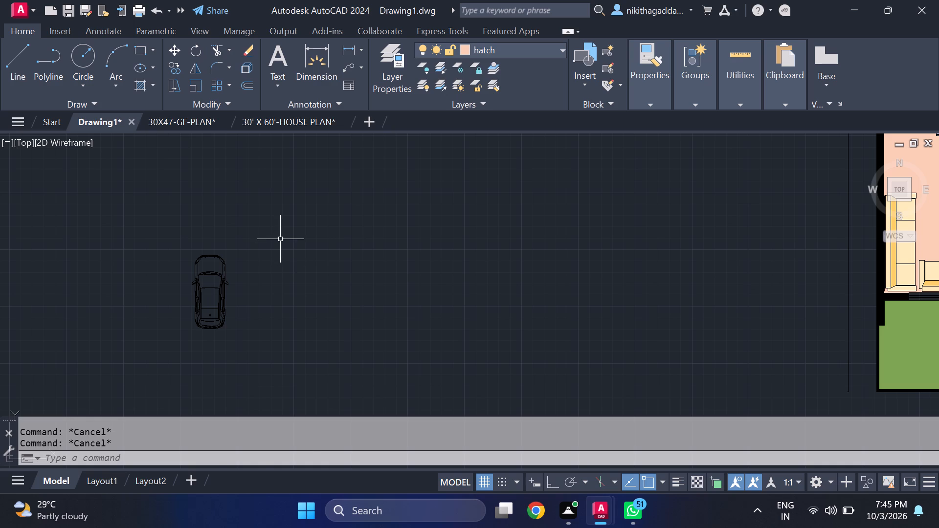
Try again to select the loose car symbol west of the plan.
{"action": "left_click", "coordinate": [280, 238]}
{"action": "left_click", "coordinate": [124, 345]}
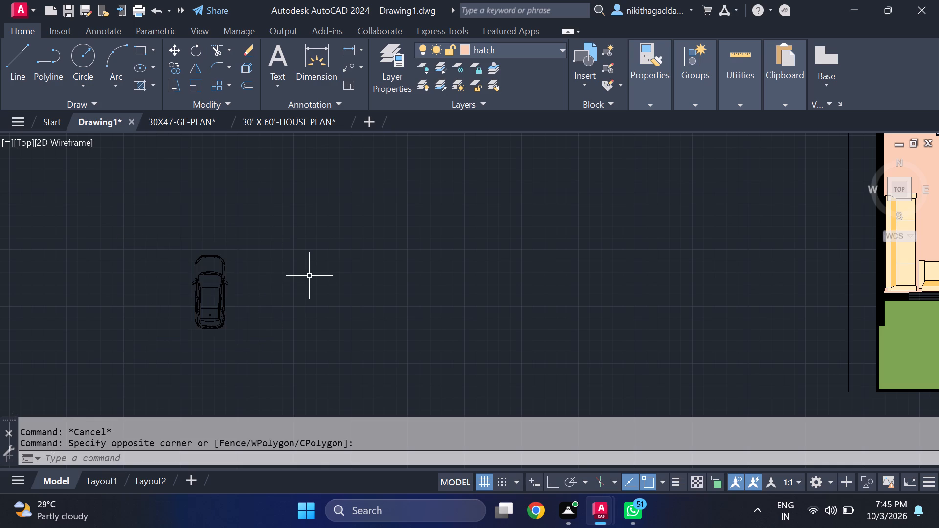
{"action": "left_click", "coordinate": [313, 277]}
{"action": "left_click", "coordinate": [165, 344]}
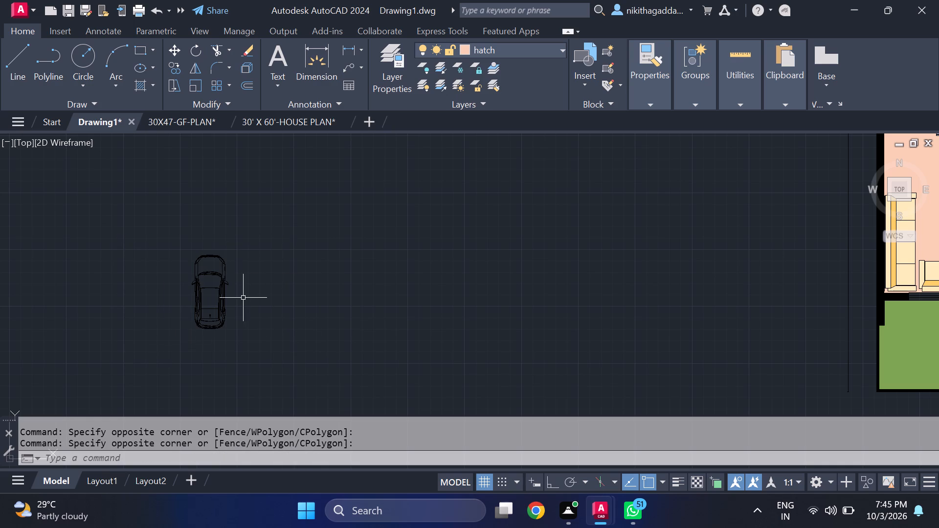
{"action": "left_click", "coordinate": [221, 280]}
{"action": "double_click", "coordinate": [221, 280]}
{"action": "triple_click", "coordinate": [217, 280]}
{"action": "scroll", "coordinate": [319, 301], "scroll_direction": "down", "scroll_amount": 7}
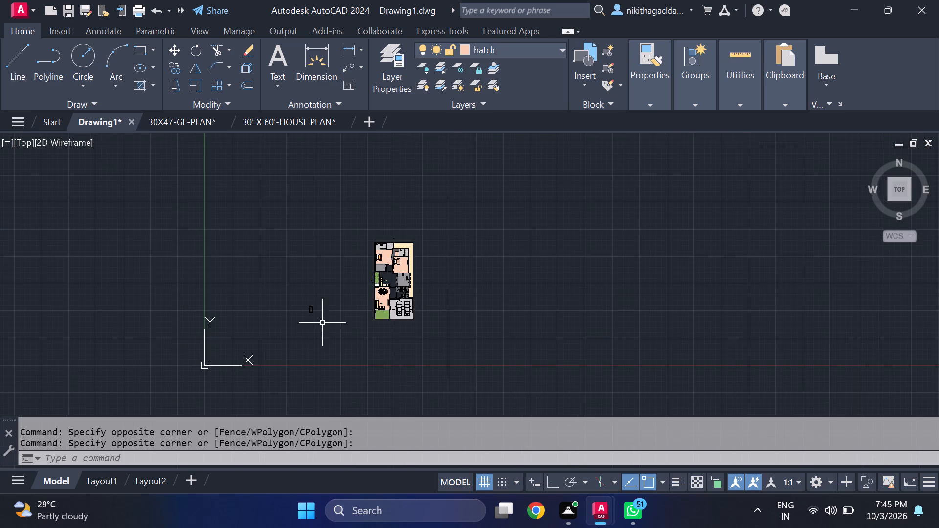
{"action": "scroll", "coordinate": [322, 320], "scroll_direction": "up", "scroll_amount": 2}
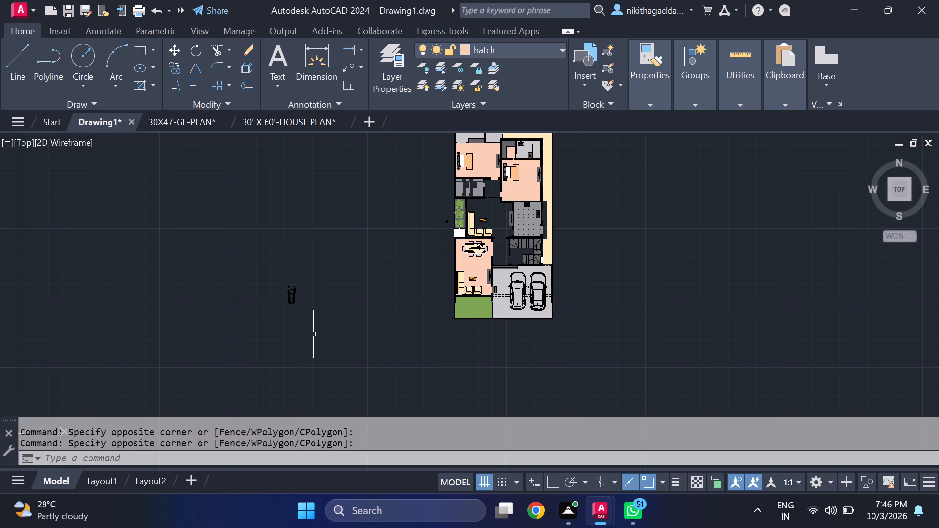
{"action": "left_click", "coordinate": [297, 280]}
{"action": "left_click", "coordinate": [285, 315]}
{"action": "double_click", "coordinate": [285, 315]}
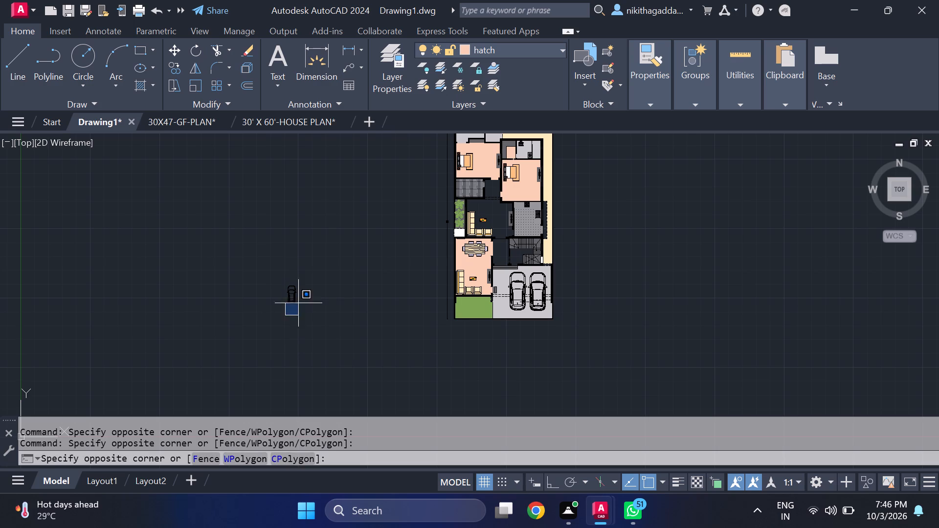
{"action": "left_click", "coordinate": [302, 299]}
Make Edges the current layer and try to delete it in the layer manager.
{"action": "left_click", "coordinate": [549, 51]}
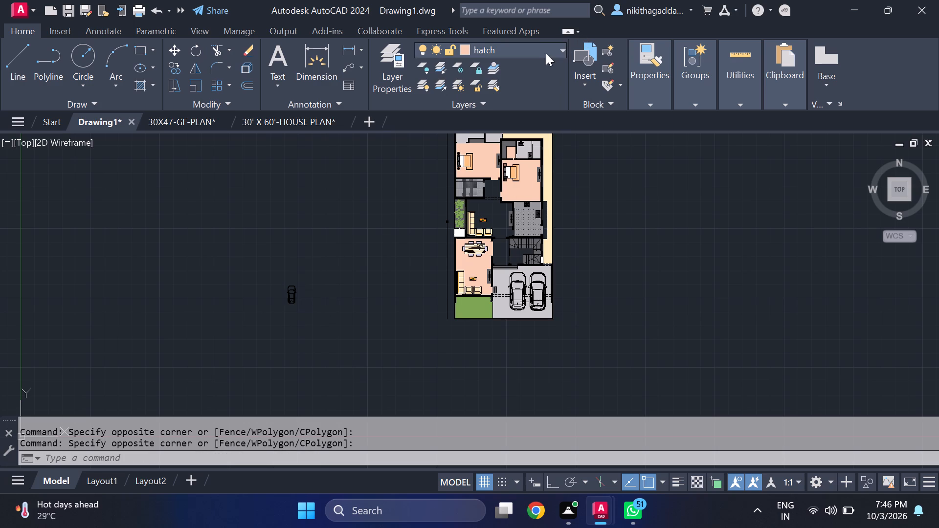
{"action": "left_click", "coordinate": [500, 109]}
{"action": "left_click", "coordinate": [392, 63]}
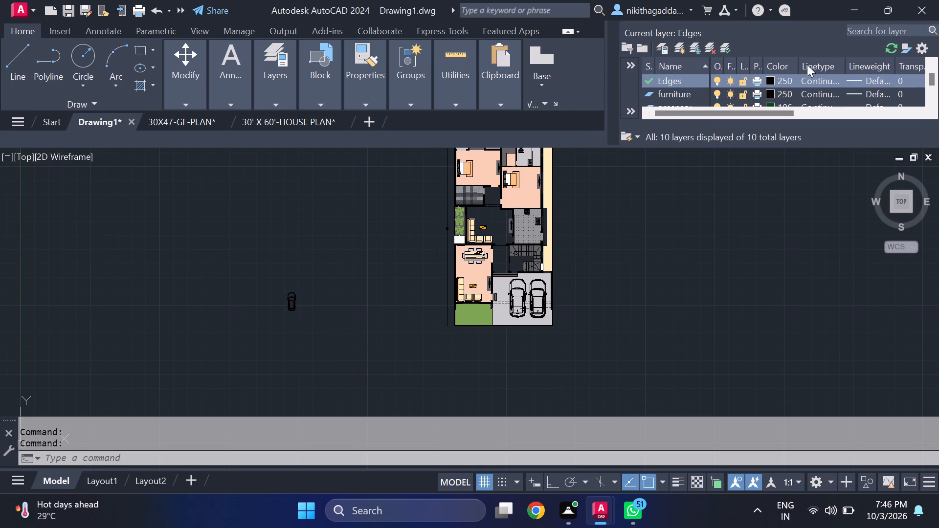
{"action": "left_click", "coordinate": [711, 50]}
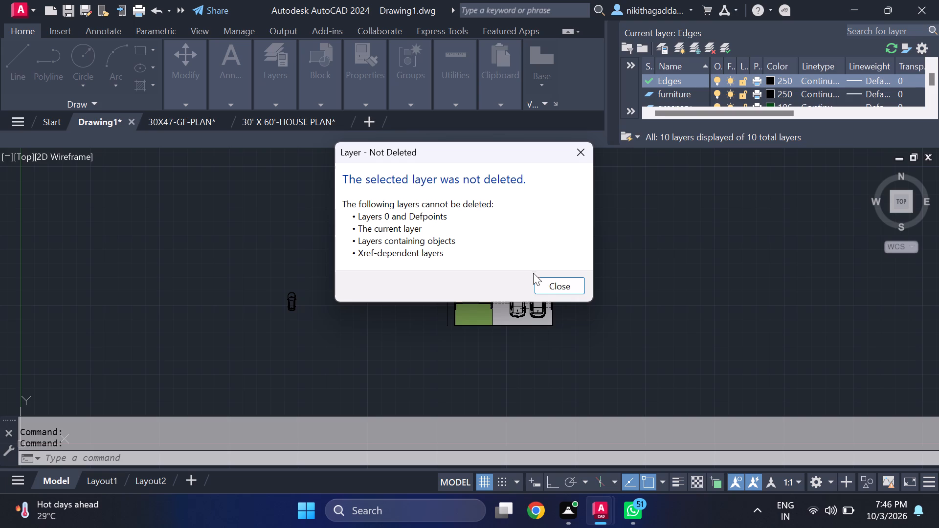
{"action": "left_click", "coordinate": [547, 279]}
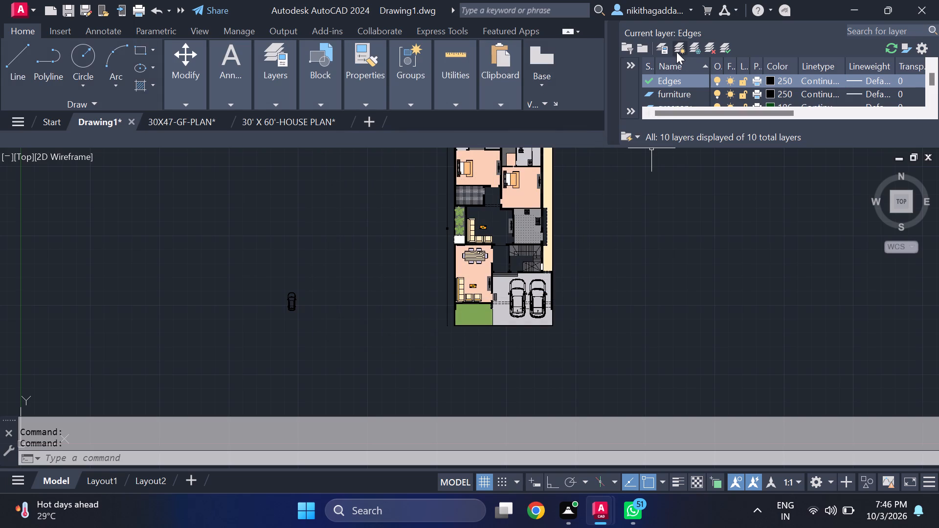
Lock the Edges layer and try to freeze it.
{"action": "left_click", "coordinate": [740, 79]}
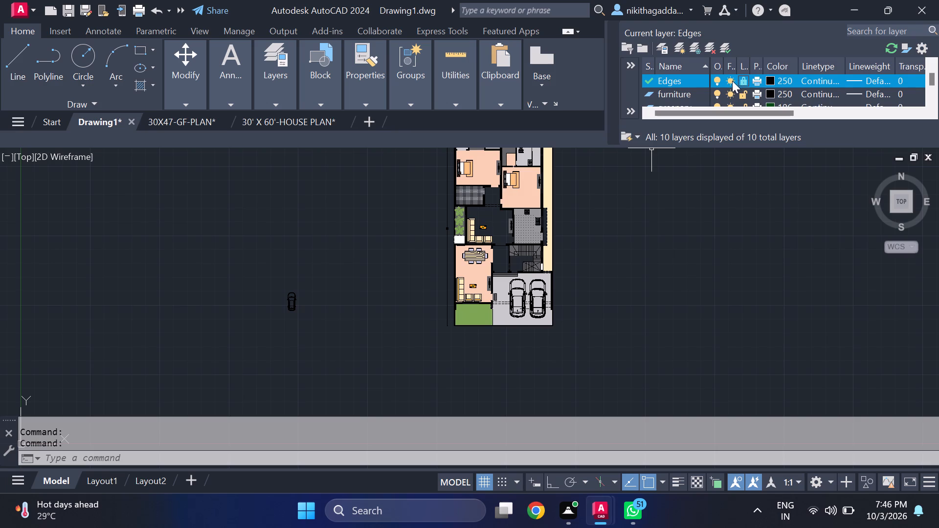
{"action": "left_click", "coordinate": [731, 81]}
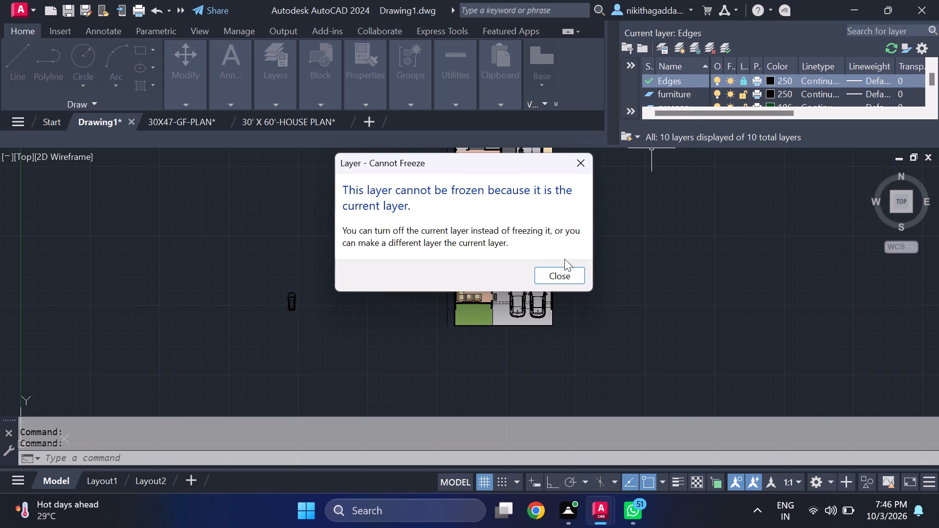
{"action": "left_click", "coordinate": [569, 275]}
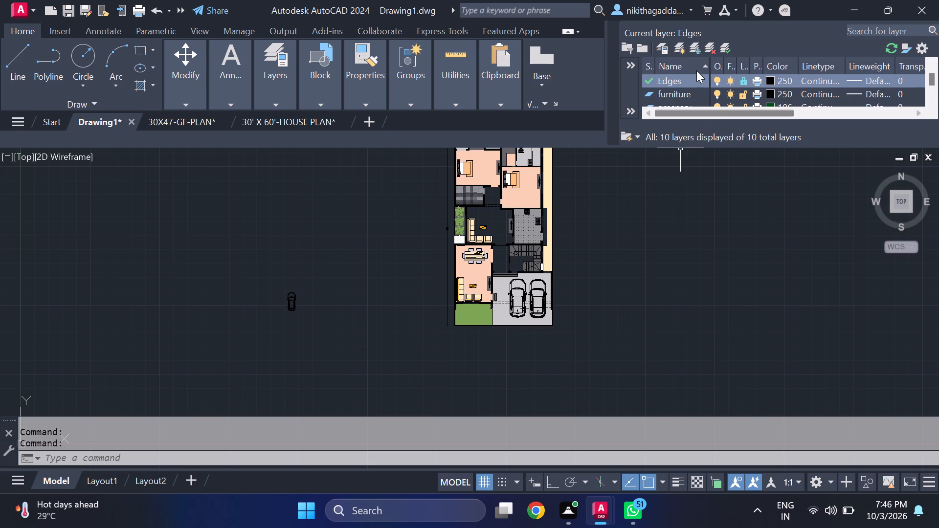
Make furniture the current layer.
{"action": "left_click", "coordinate": [680, 95]}
{"action": "left_click", "coordinate": [718, 47]}
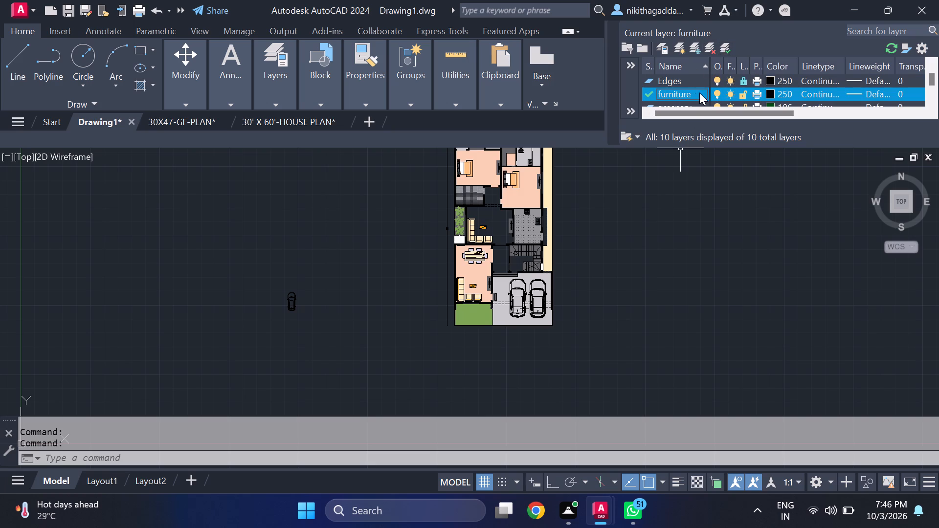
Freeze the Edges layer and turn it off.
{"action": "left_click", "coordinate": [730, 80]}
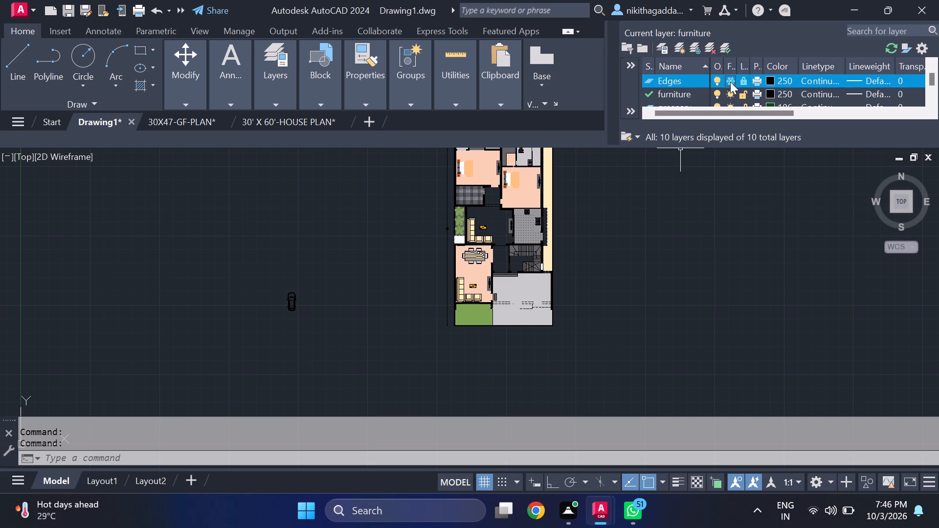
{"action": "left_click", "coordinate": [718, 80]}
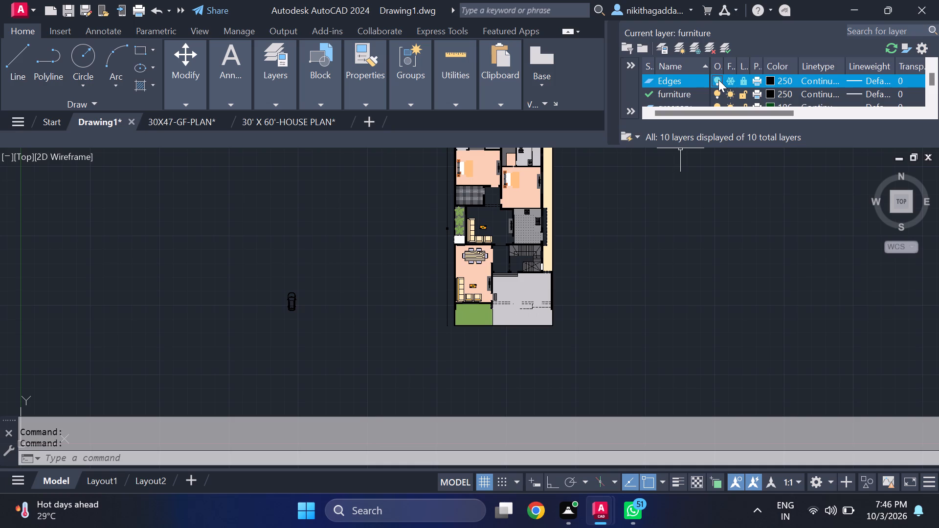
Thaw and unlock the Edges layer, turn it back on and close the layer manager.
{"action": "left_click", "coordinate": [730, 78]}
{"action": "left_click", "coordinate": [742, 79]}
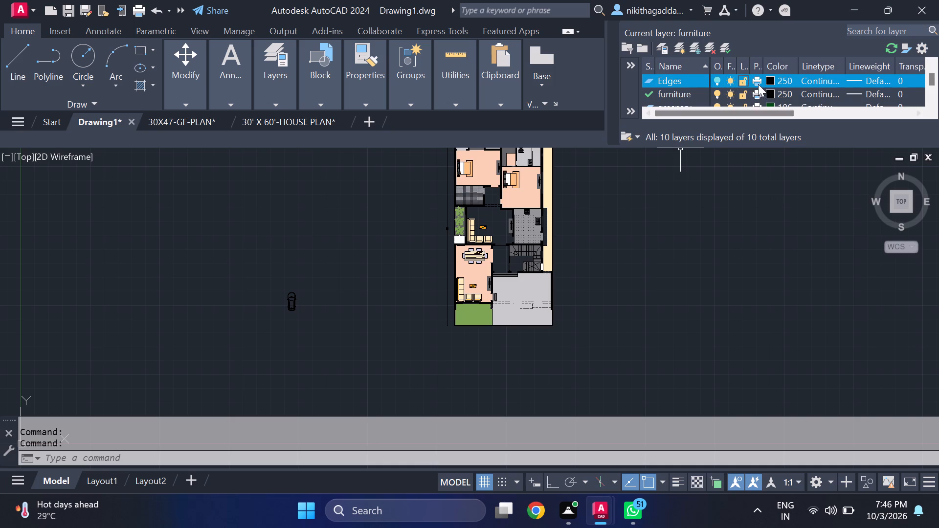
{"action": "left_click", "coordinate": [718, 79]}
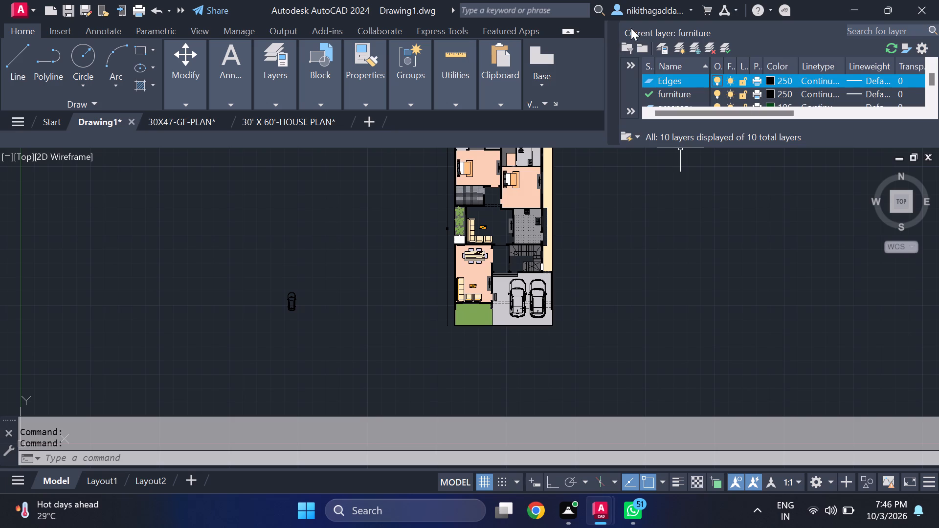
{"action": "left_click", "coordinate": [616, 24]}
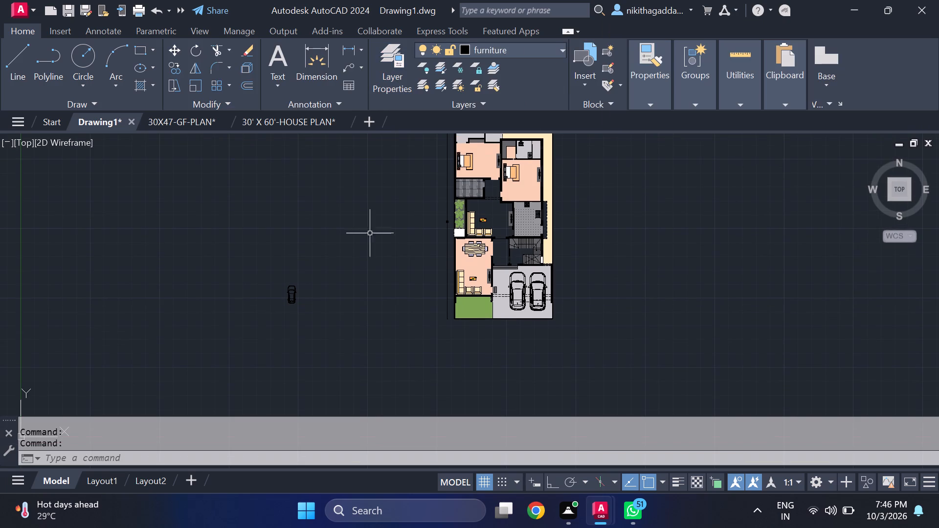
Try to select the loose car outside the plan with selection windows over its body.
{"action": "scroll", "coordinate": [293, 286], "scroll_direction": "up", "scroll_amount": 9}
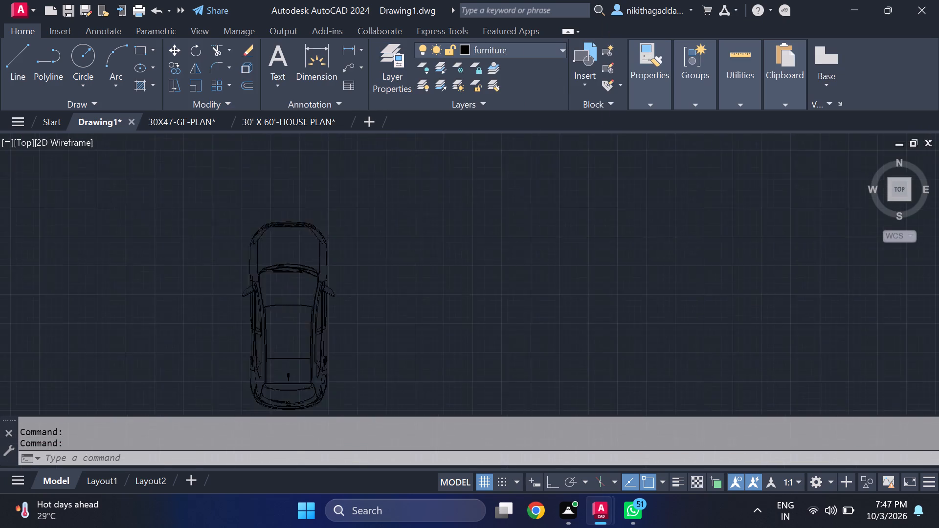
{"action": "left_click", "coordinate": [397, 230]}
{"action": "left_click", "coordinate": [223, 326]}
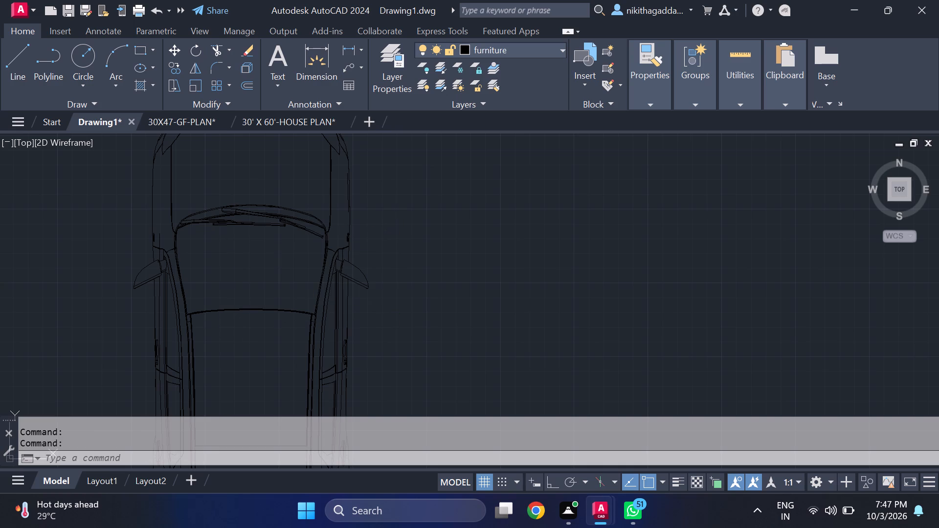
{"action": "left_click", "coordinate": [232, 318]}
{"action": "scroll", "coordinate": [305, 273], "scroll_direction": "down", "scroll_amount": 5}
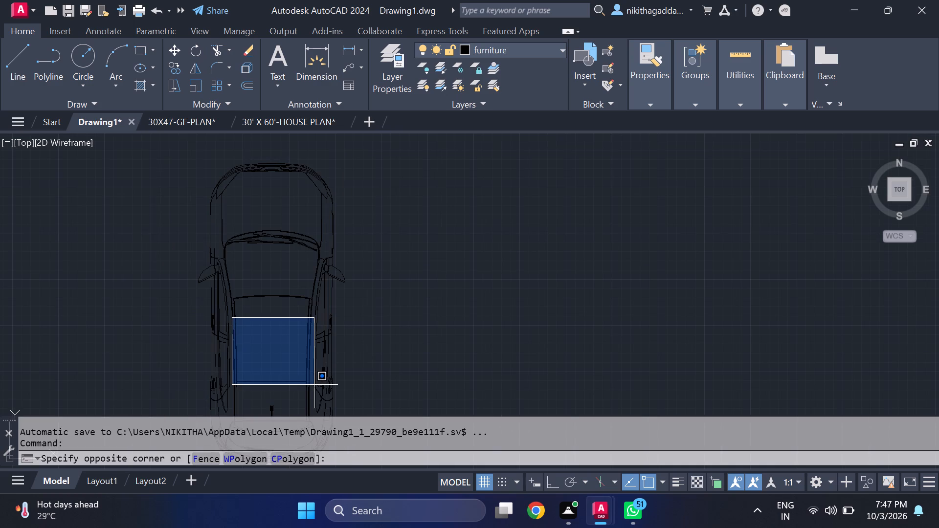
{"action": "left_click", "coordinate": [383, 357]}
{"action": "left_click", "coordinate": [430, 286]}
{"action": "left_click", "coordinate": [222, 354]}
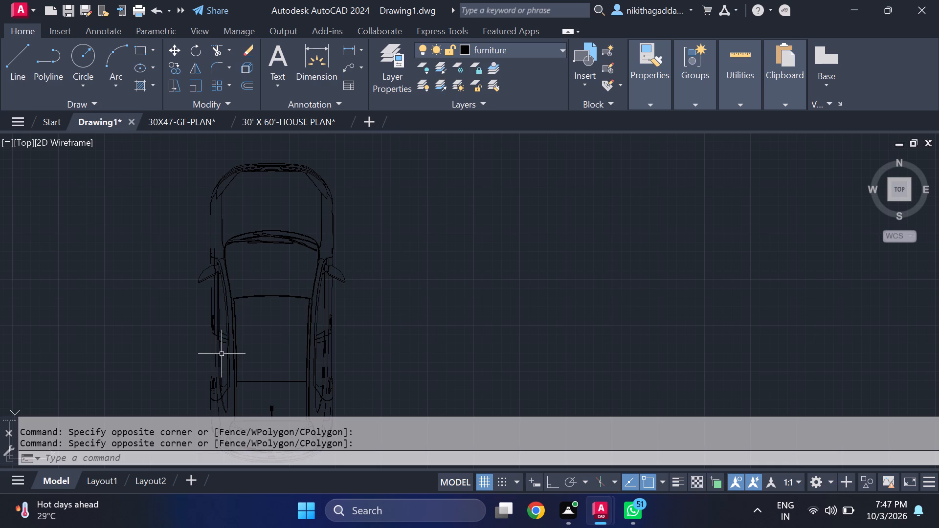
Delete both cars from the grey parking area of the floor plan.
{"action": "scroll", "coordinate": [236, 348], "scroll_direction": "down", "scroll_amount": 9}
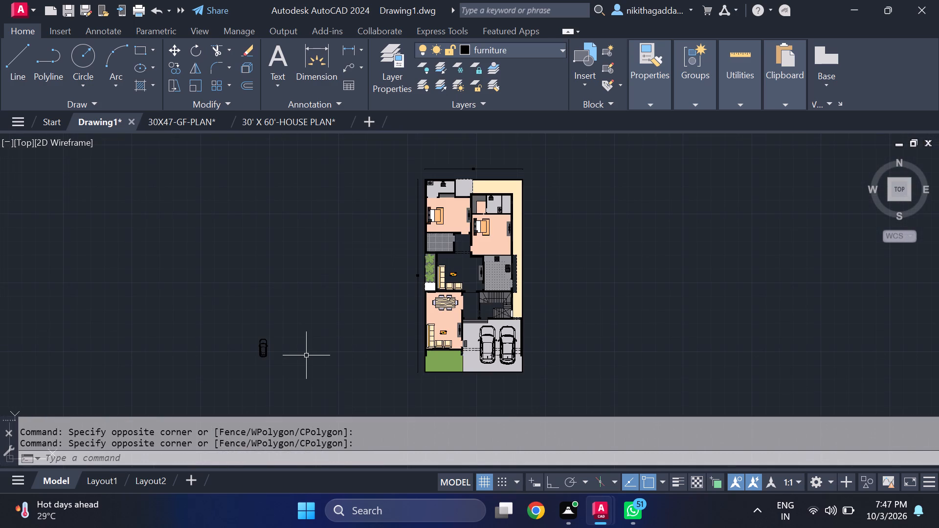
{"action": "middle_click_drag", "start_coordinate": [306, 355], "coordinate": [112, 375]}
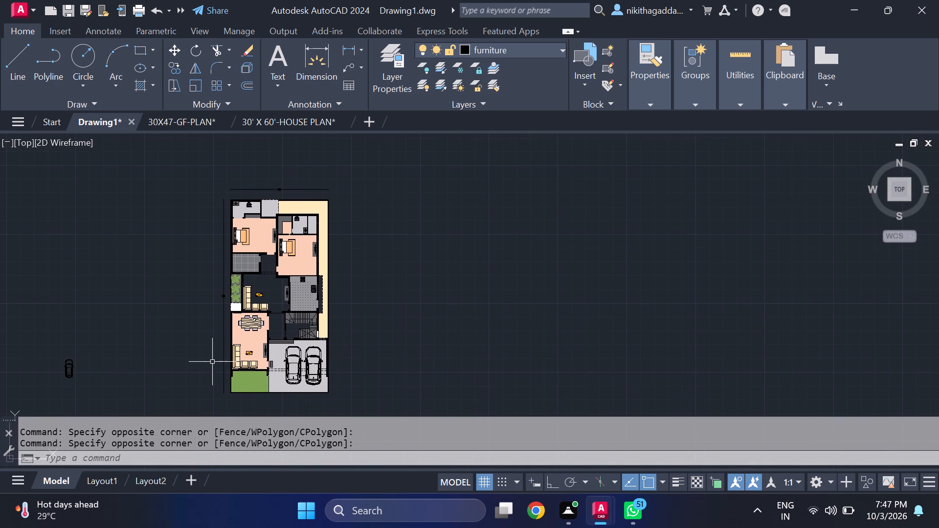
{"action": "scroll", "coordinate": [291, 369], "scroll_direction": "up", "scroll_amount": 3}
{"action": "left_click", "coordinate": [307, 346]}
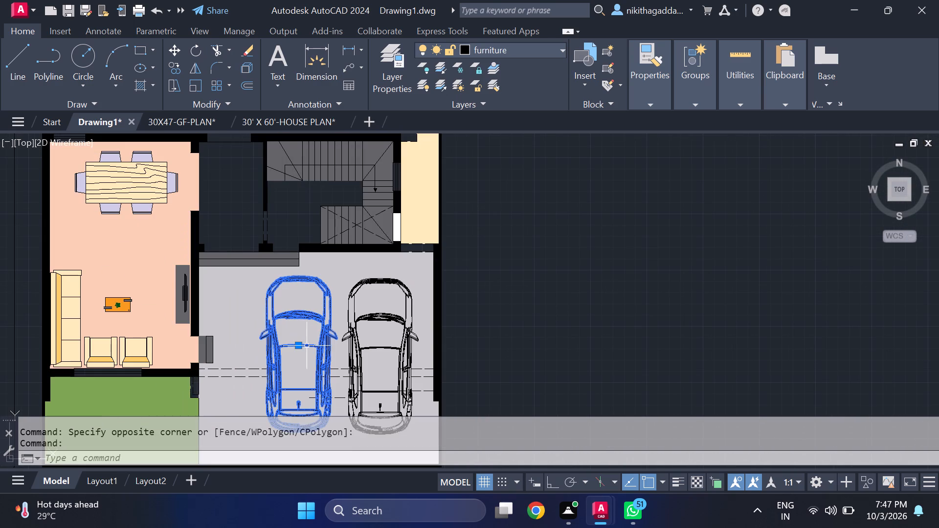
{"action": "key", "text": "Delete"}
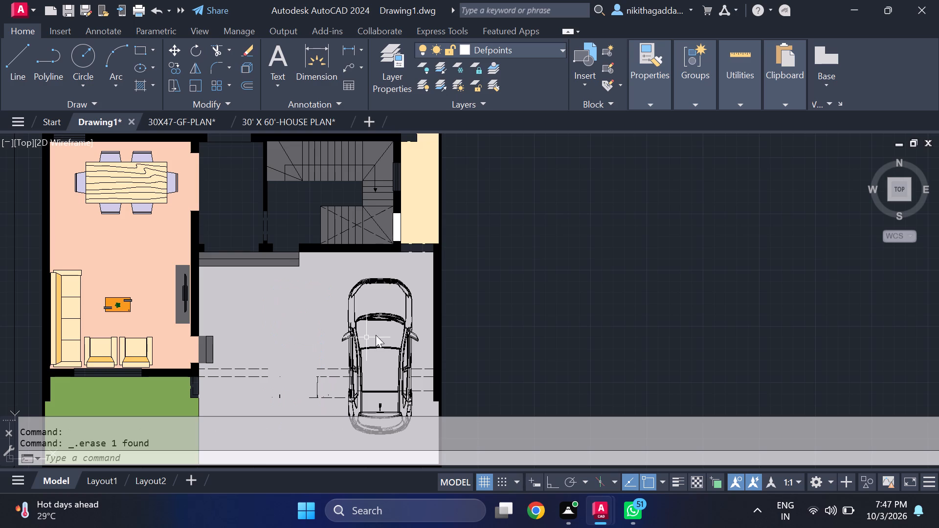
{"action": "left_click", "coordinate": [391, 319]}
{"action": "key", "text": "Delete"}
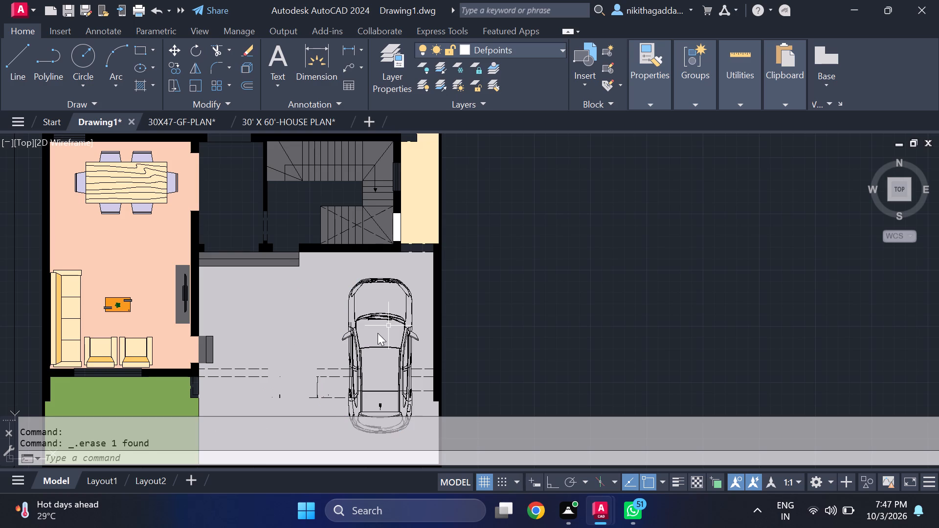
{"action": "left_click", "coordinate": [394, 322]}
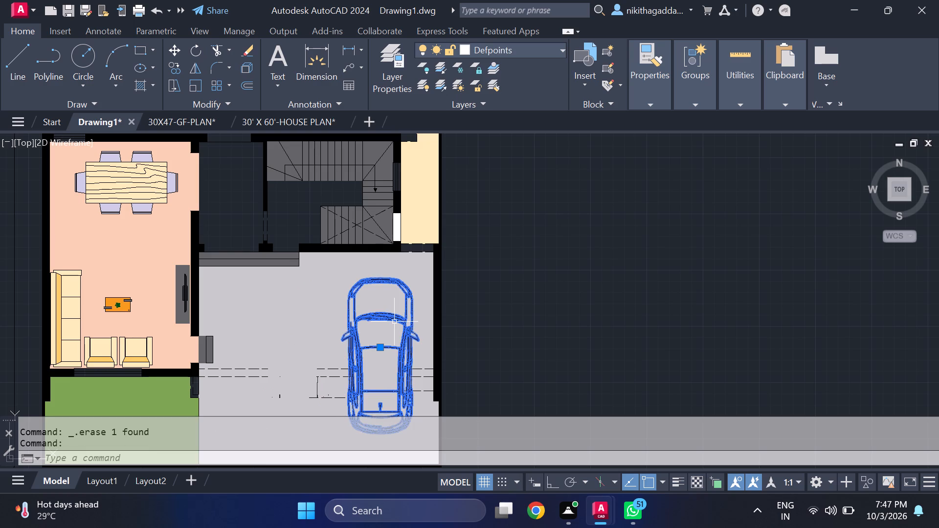
{"action": "key", "text": "Delete"}
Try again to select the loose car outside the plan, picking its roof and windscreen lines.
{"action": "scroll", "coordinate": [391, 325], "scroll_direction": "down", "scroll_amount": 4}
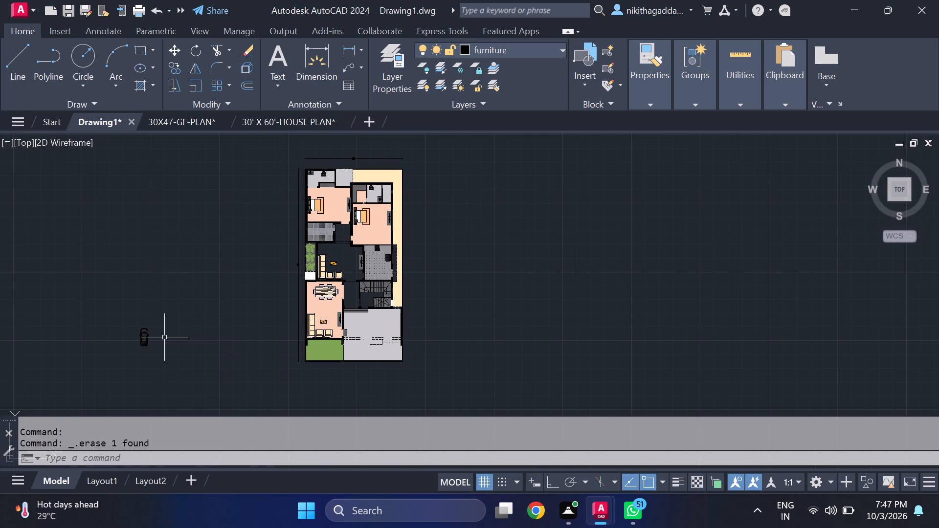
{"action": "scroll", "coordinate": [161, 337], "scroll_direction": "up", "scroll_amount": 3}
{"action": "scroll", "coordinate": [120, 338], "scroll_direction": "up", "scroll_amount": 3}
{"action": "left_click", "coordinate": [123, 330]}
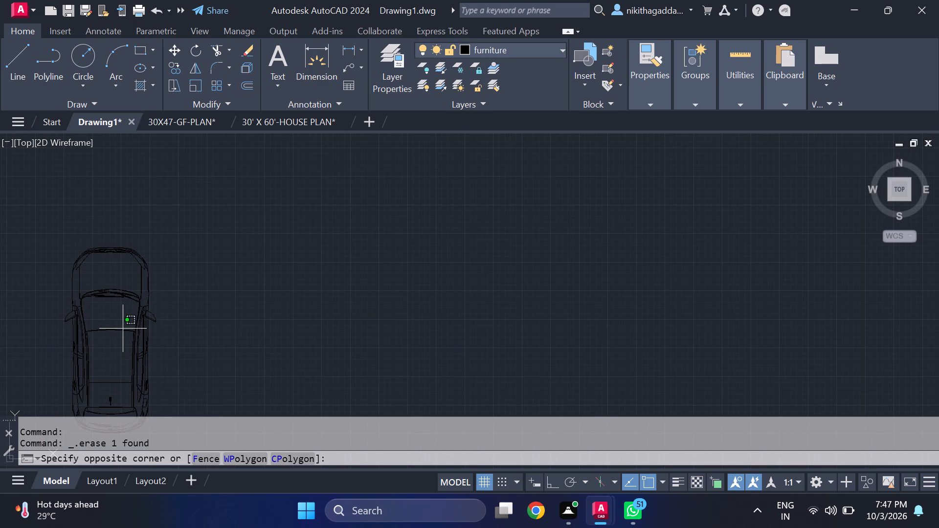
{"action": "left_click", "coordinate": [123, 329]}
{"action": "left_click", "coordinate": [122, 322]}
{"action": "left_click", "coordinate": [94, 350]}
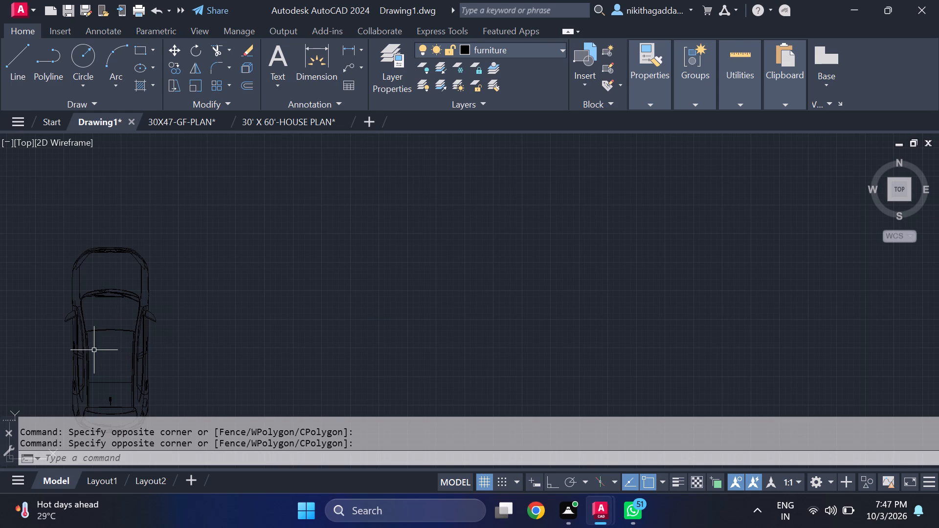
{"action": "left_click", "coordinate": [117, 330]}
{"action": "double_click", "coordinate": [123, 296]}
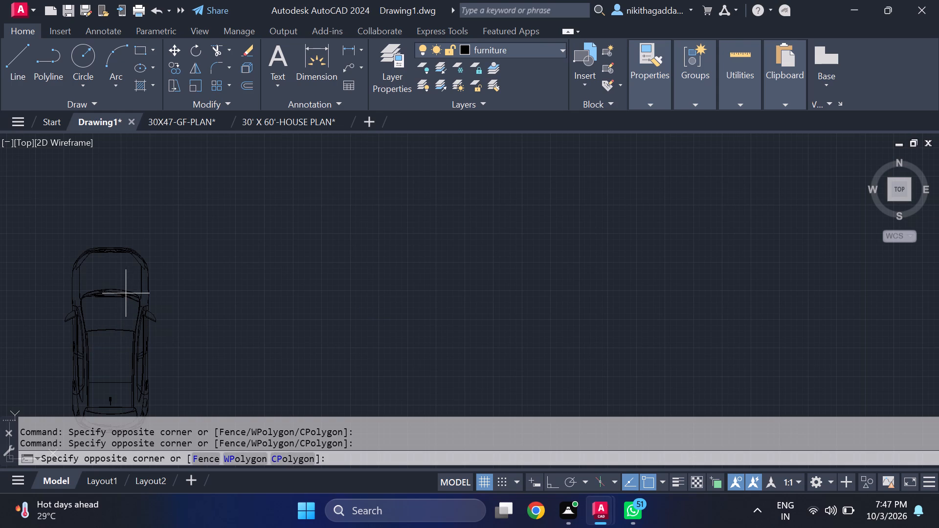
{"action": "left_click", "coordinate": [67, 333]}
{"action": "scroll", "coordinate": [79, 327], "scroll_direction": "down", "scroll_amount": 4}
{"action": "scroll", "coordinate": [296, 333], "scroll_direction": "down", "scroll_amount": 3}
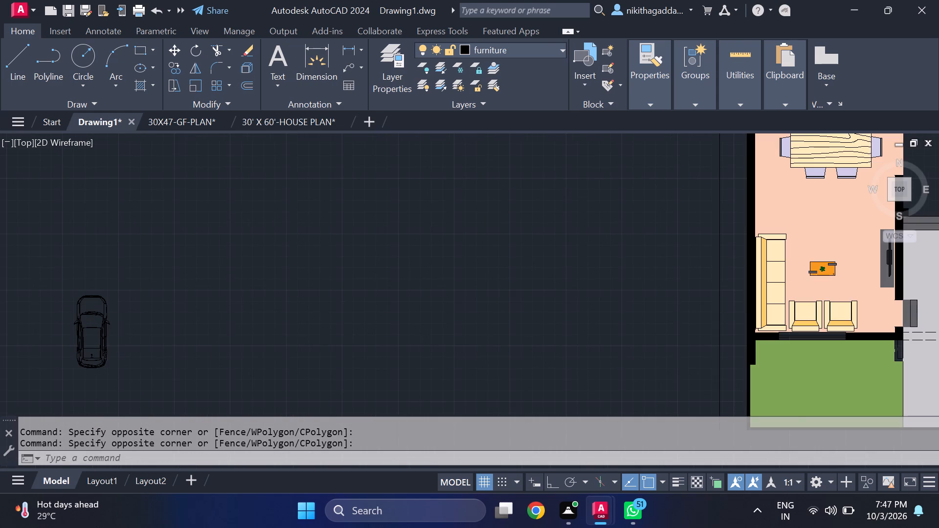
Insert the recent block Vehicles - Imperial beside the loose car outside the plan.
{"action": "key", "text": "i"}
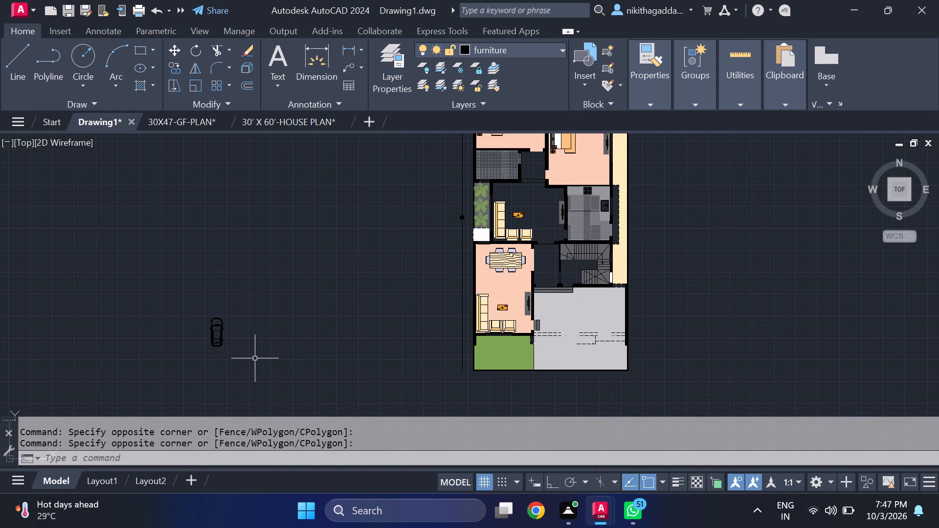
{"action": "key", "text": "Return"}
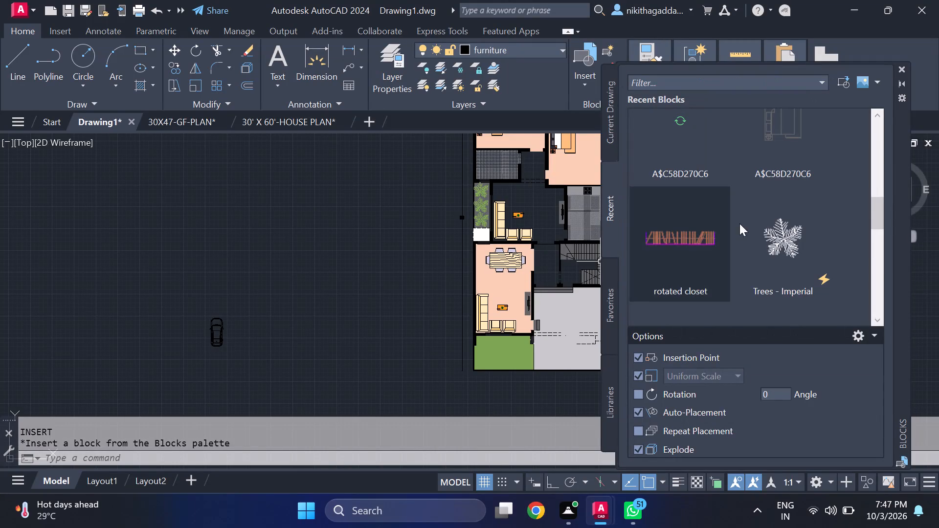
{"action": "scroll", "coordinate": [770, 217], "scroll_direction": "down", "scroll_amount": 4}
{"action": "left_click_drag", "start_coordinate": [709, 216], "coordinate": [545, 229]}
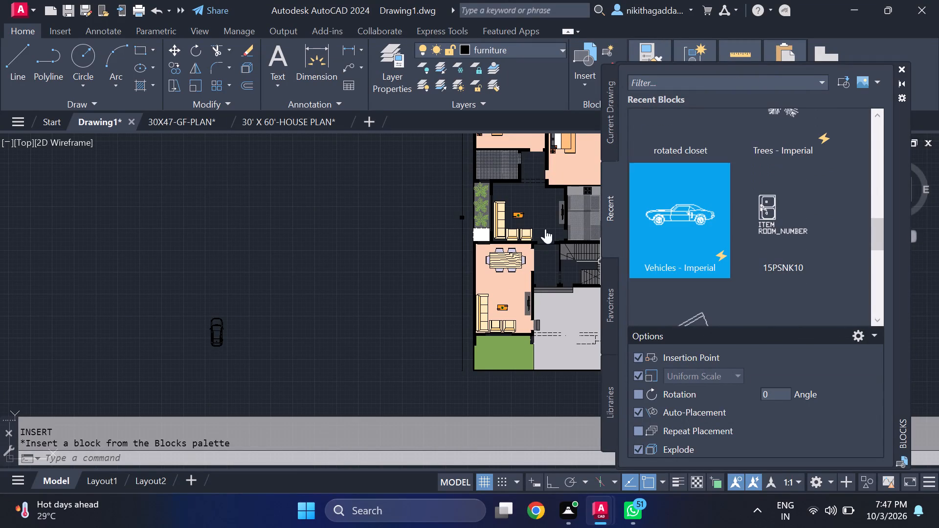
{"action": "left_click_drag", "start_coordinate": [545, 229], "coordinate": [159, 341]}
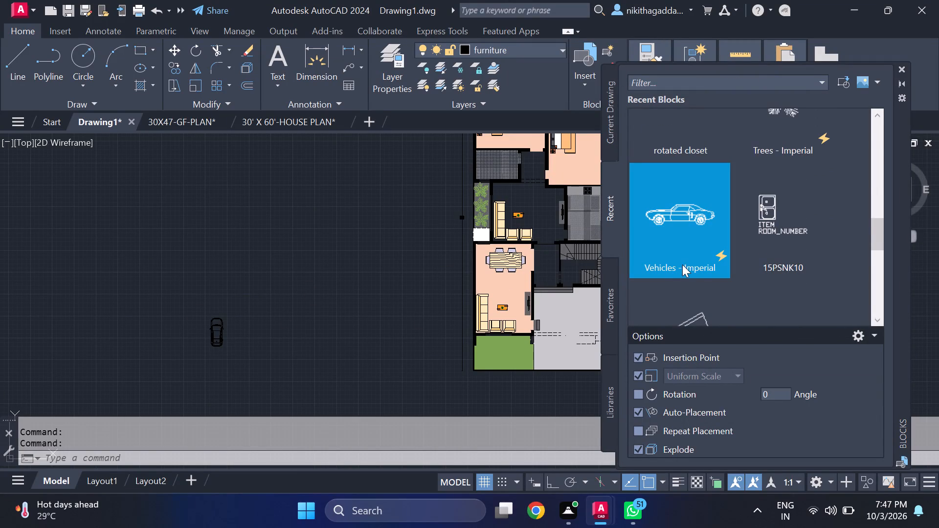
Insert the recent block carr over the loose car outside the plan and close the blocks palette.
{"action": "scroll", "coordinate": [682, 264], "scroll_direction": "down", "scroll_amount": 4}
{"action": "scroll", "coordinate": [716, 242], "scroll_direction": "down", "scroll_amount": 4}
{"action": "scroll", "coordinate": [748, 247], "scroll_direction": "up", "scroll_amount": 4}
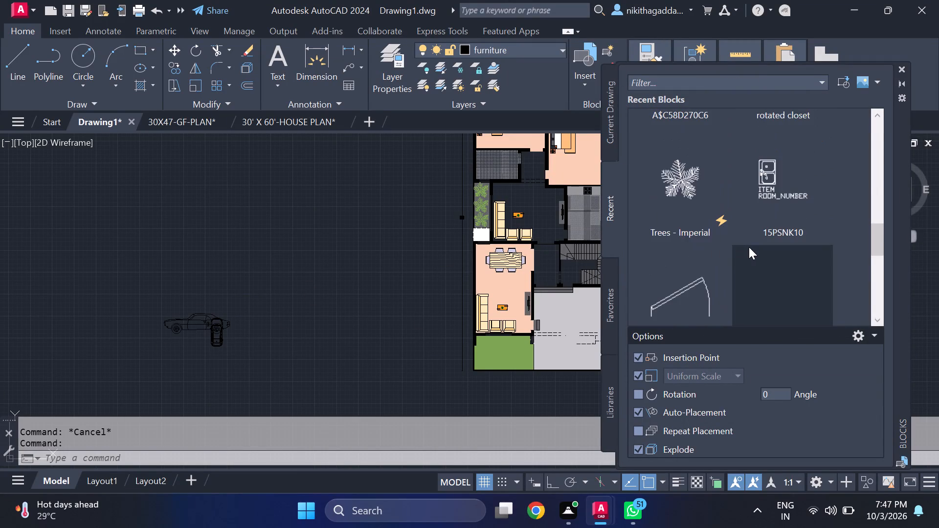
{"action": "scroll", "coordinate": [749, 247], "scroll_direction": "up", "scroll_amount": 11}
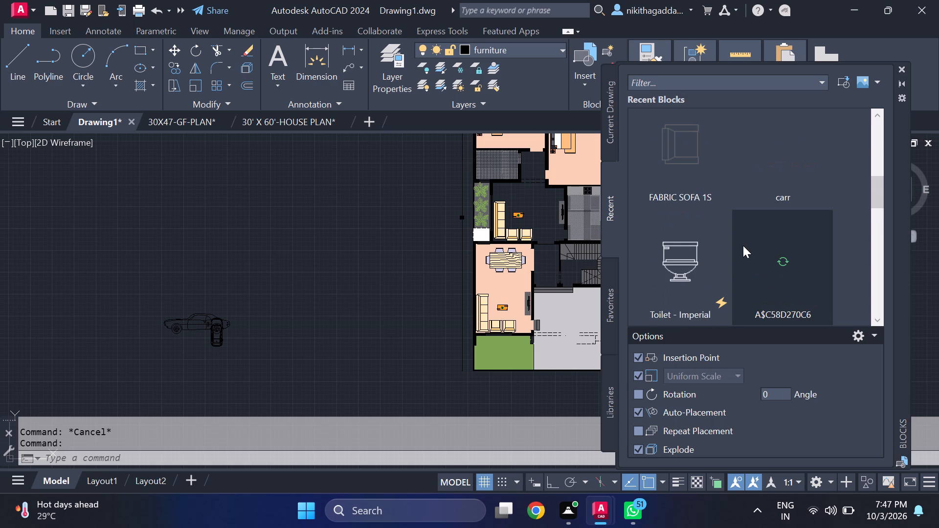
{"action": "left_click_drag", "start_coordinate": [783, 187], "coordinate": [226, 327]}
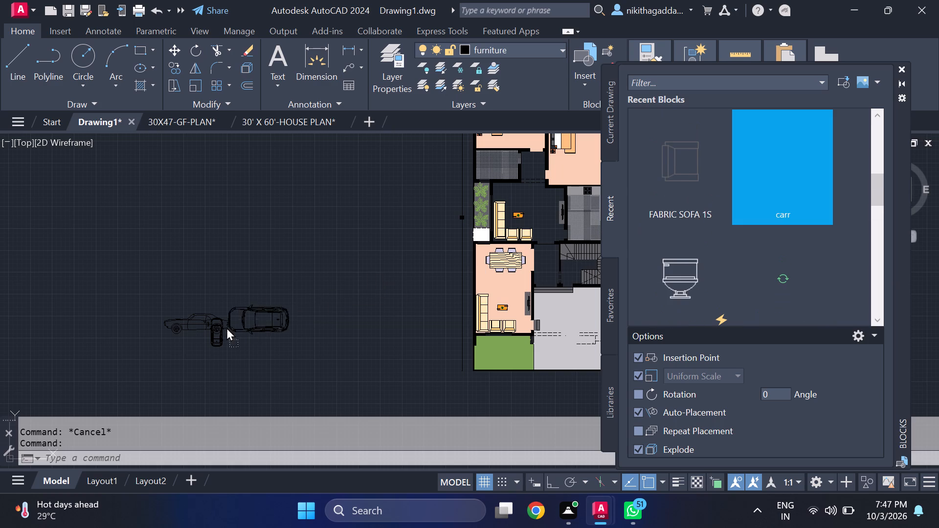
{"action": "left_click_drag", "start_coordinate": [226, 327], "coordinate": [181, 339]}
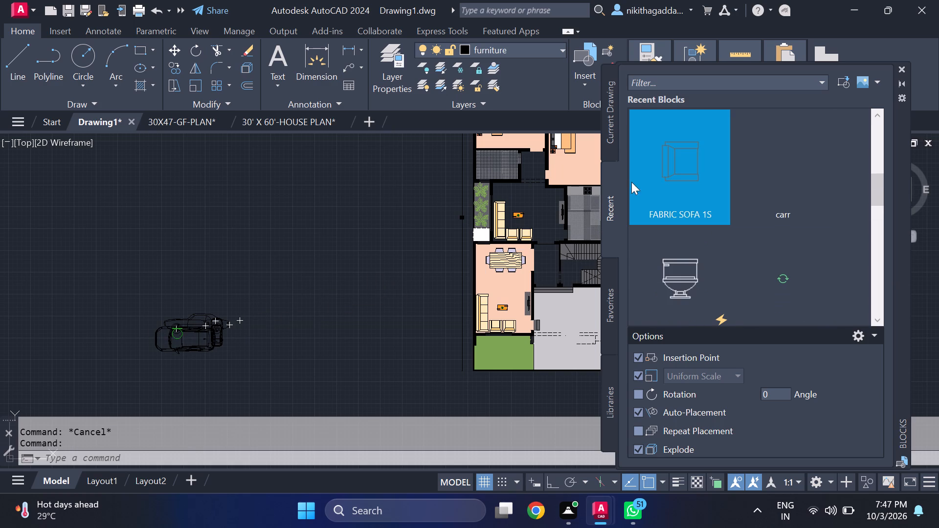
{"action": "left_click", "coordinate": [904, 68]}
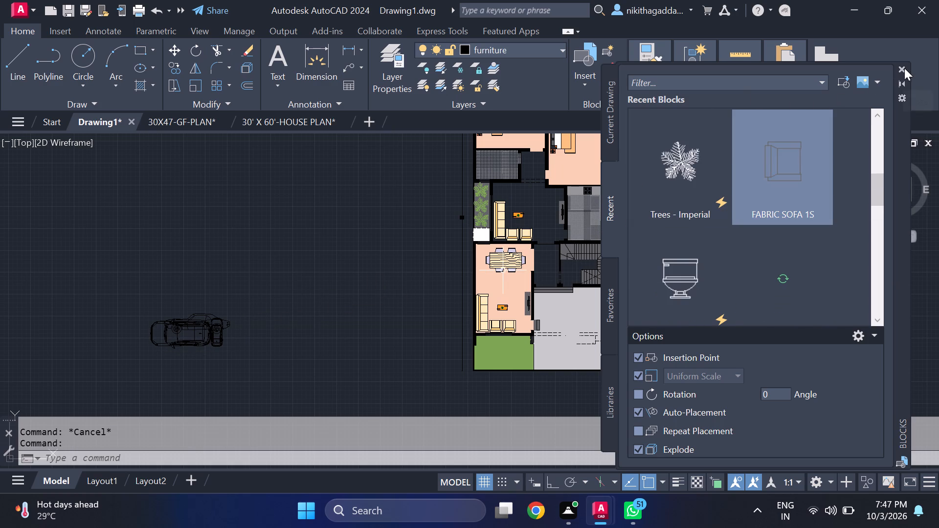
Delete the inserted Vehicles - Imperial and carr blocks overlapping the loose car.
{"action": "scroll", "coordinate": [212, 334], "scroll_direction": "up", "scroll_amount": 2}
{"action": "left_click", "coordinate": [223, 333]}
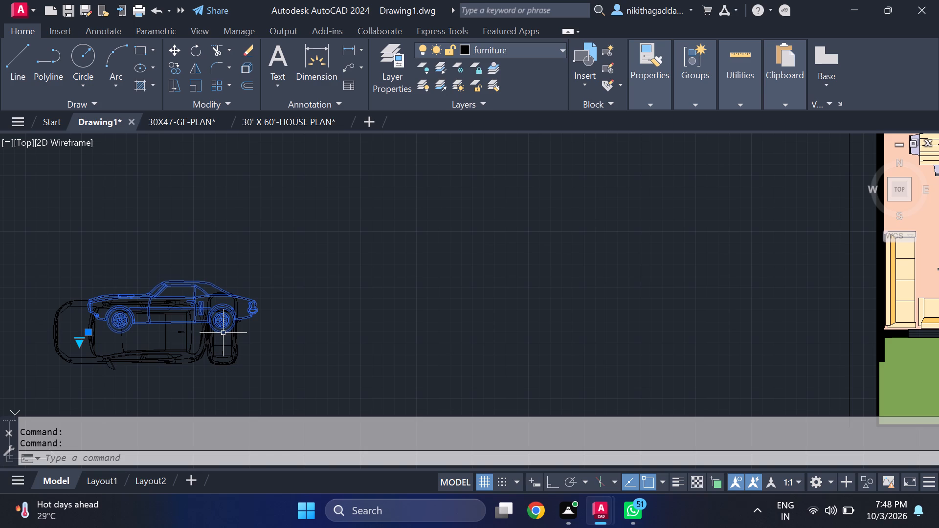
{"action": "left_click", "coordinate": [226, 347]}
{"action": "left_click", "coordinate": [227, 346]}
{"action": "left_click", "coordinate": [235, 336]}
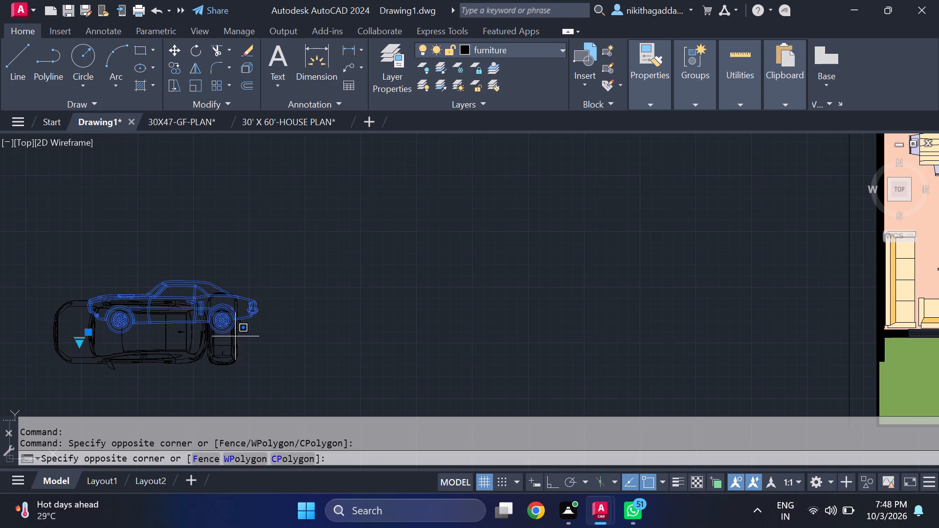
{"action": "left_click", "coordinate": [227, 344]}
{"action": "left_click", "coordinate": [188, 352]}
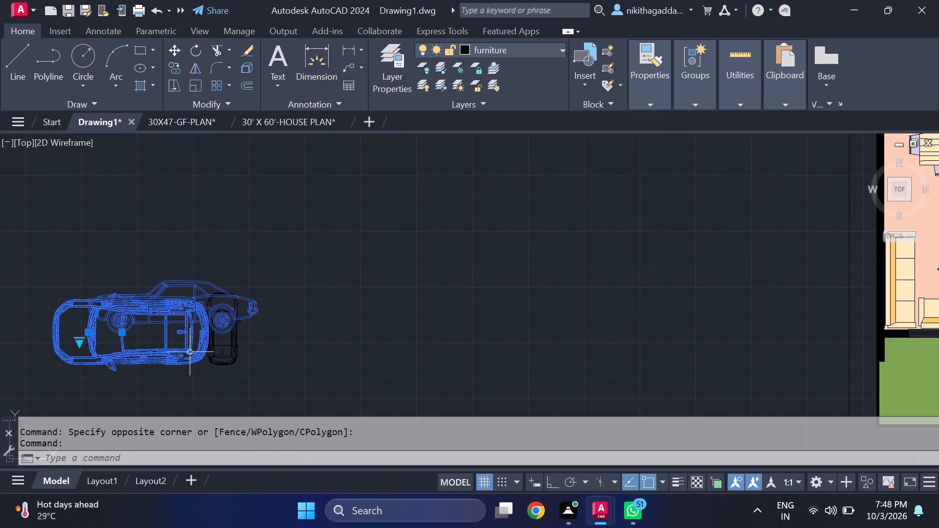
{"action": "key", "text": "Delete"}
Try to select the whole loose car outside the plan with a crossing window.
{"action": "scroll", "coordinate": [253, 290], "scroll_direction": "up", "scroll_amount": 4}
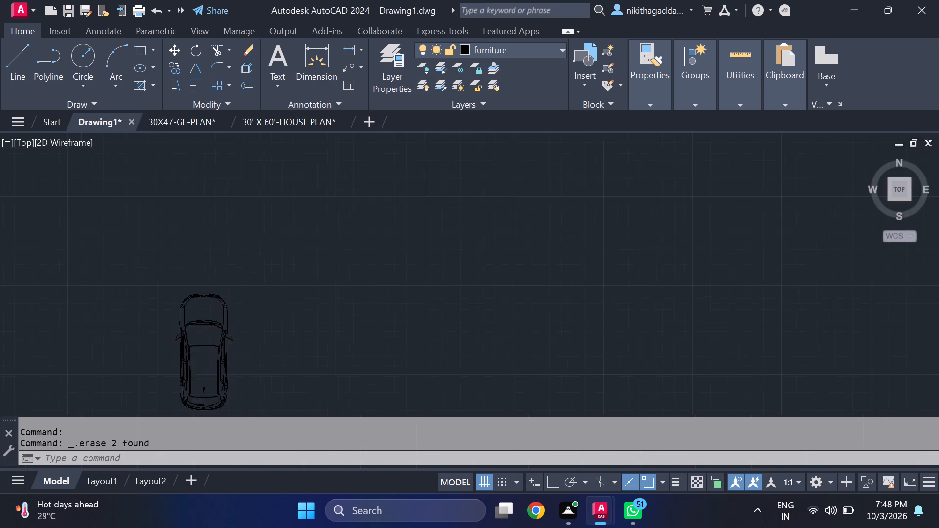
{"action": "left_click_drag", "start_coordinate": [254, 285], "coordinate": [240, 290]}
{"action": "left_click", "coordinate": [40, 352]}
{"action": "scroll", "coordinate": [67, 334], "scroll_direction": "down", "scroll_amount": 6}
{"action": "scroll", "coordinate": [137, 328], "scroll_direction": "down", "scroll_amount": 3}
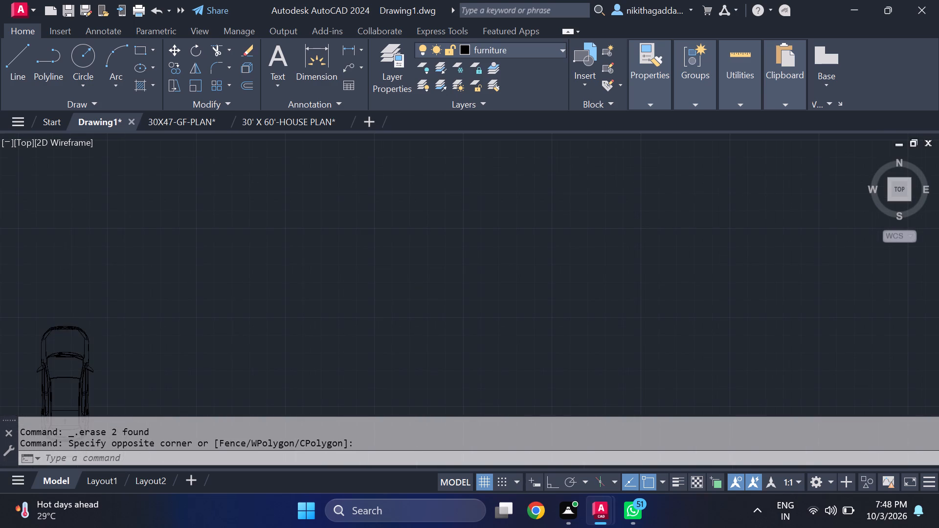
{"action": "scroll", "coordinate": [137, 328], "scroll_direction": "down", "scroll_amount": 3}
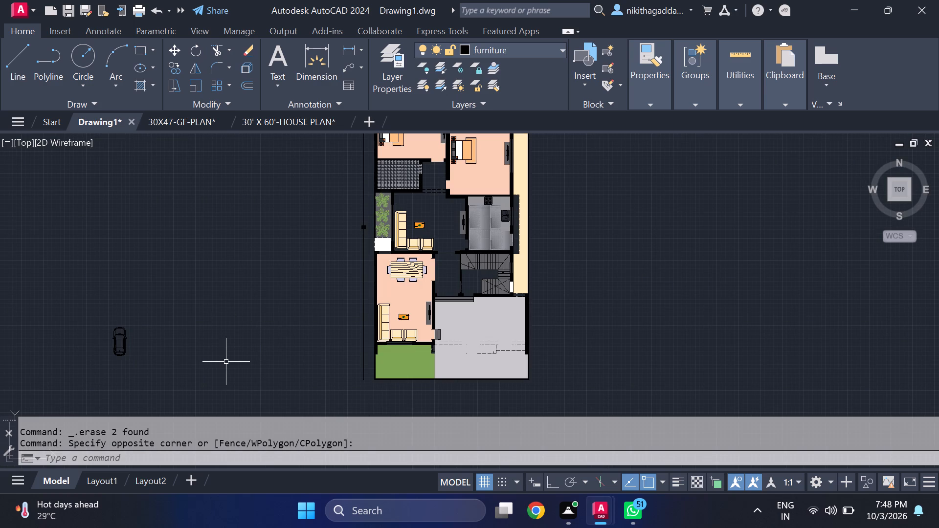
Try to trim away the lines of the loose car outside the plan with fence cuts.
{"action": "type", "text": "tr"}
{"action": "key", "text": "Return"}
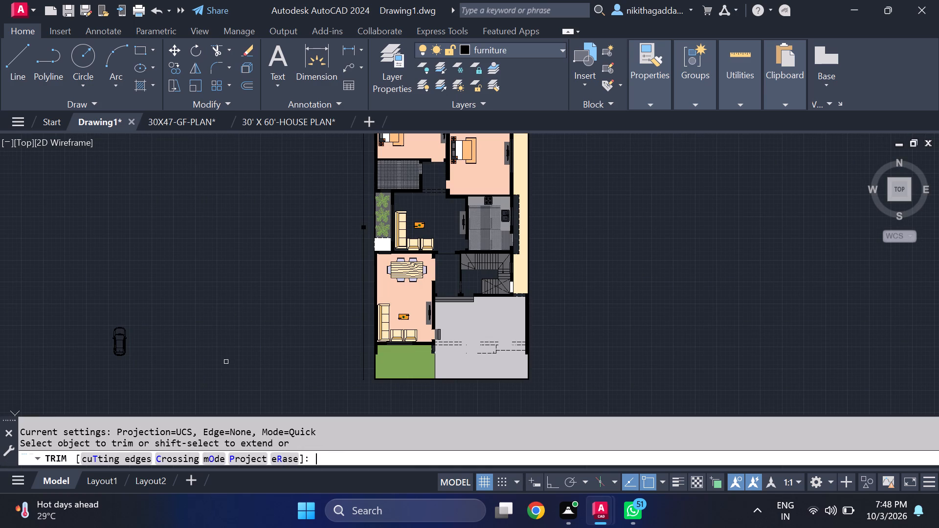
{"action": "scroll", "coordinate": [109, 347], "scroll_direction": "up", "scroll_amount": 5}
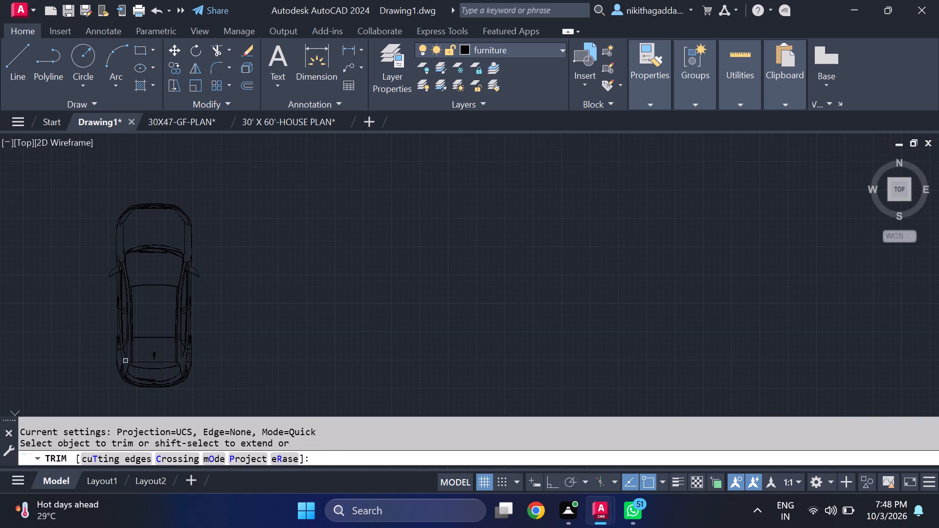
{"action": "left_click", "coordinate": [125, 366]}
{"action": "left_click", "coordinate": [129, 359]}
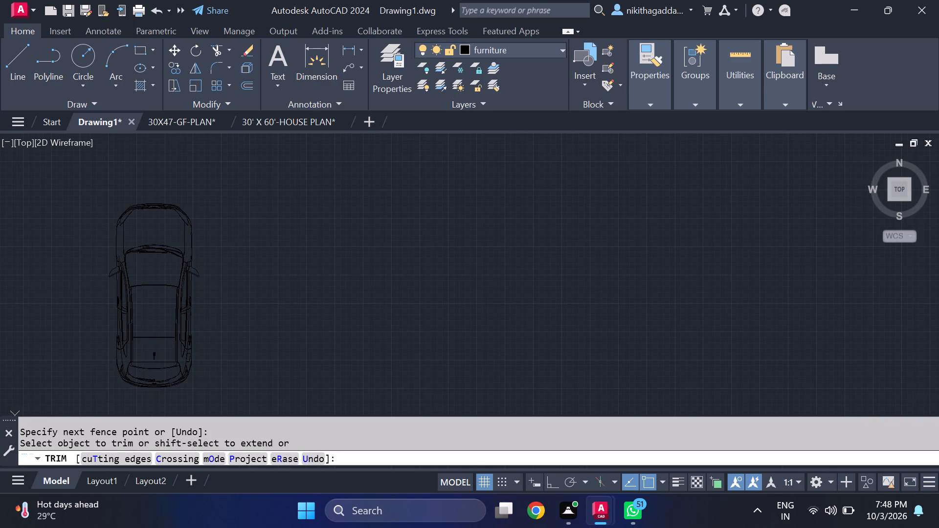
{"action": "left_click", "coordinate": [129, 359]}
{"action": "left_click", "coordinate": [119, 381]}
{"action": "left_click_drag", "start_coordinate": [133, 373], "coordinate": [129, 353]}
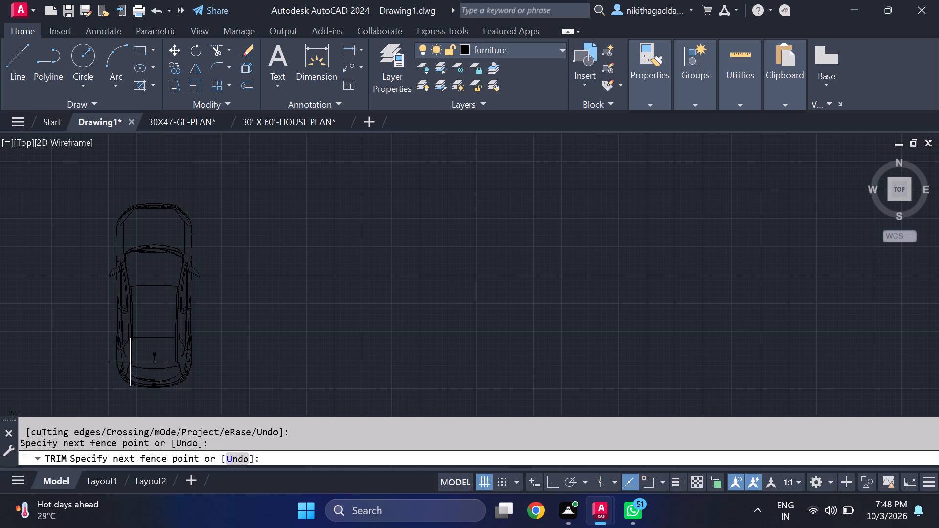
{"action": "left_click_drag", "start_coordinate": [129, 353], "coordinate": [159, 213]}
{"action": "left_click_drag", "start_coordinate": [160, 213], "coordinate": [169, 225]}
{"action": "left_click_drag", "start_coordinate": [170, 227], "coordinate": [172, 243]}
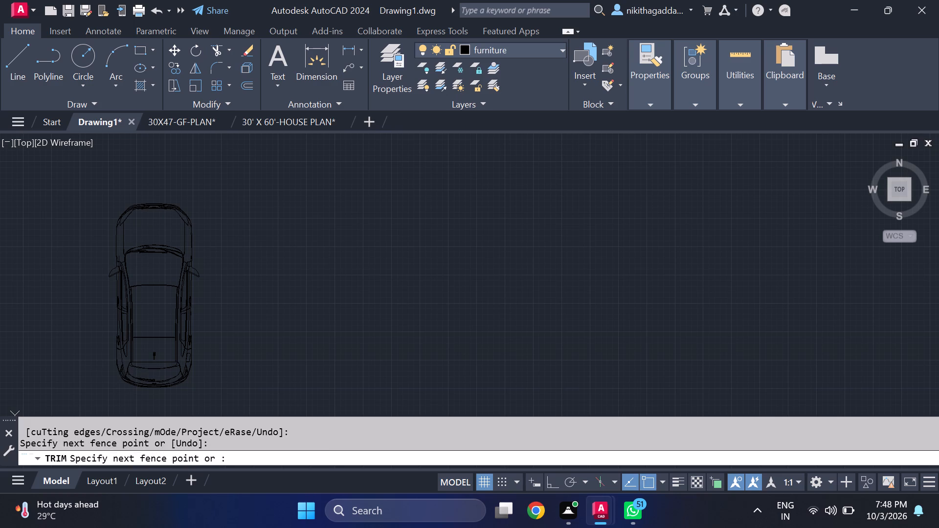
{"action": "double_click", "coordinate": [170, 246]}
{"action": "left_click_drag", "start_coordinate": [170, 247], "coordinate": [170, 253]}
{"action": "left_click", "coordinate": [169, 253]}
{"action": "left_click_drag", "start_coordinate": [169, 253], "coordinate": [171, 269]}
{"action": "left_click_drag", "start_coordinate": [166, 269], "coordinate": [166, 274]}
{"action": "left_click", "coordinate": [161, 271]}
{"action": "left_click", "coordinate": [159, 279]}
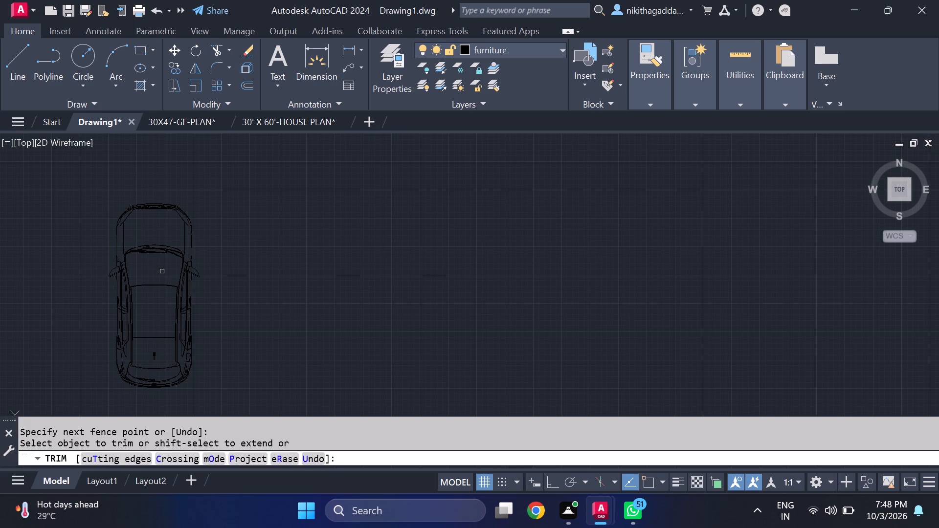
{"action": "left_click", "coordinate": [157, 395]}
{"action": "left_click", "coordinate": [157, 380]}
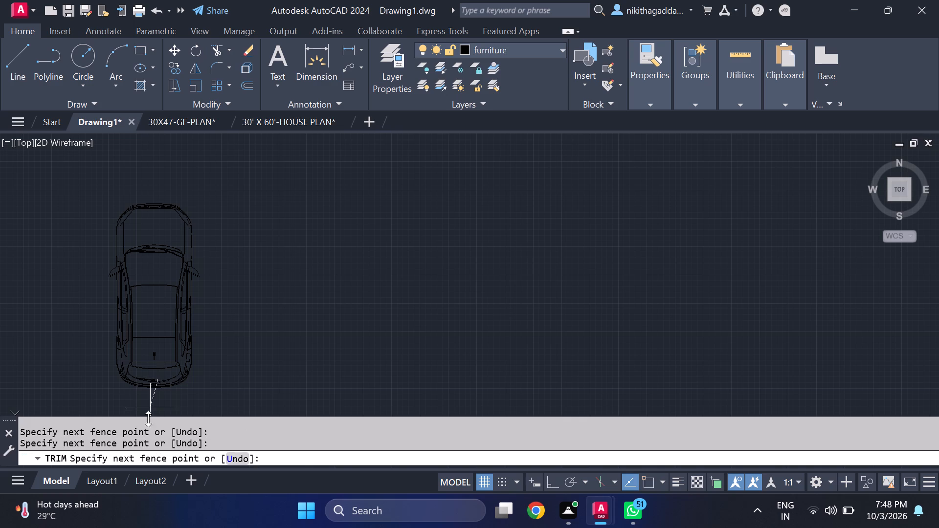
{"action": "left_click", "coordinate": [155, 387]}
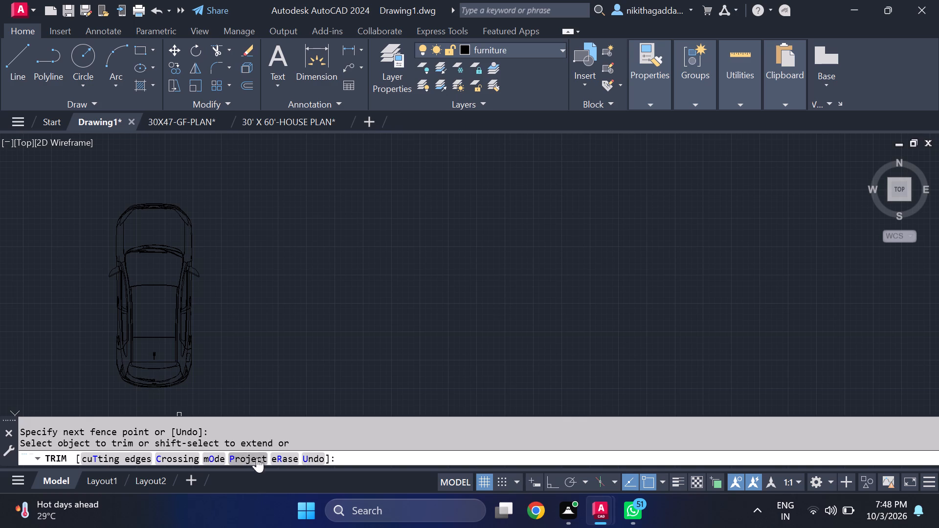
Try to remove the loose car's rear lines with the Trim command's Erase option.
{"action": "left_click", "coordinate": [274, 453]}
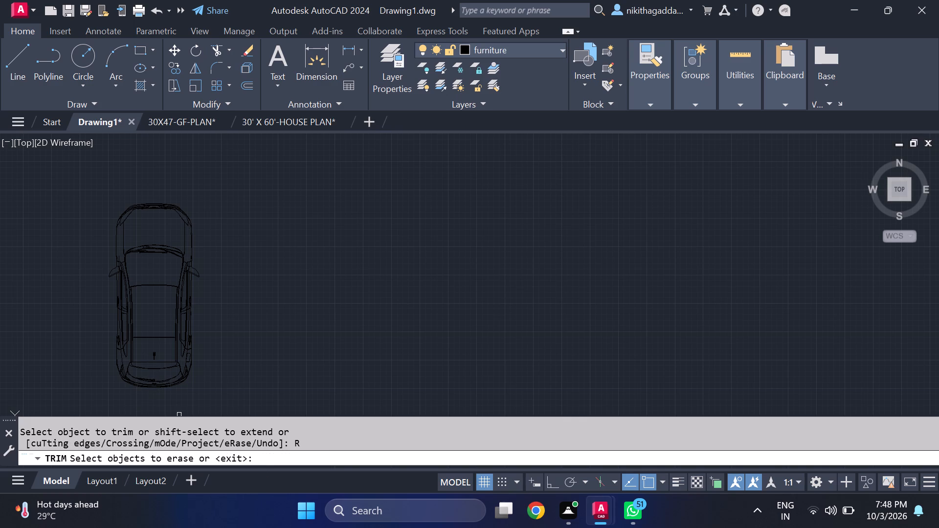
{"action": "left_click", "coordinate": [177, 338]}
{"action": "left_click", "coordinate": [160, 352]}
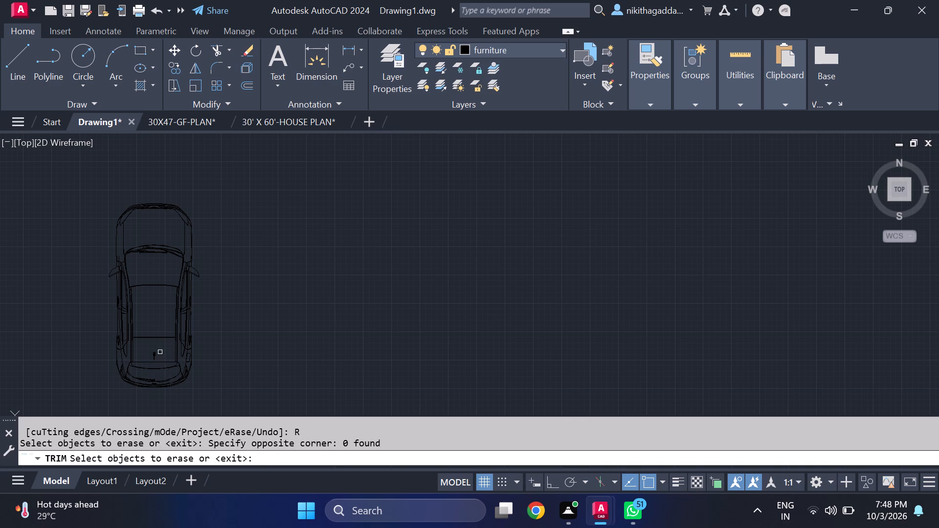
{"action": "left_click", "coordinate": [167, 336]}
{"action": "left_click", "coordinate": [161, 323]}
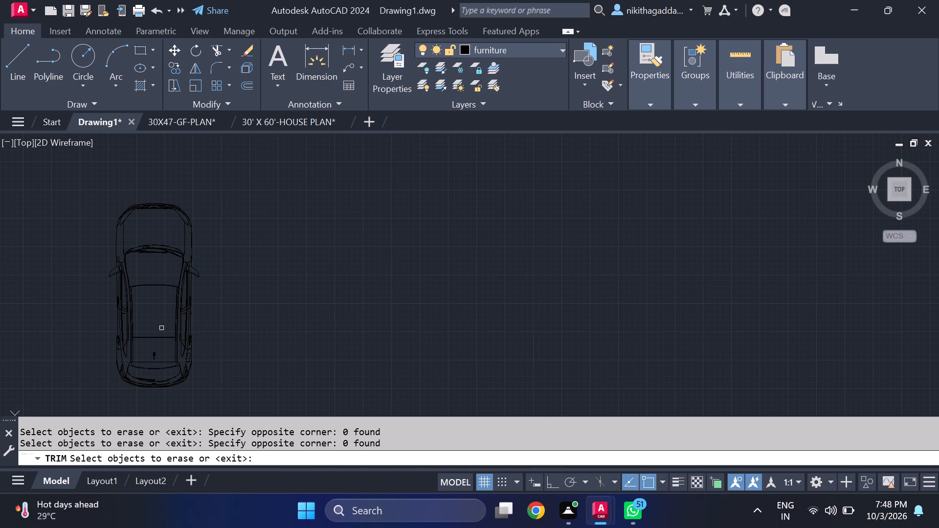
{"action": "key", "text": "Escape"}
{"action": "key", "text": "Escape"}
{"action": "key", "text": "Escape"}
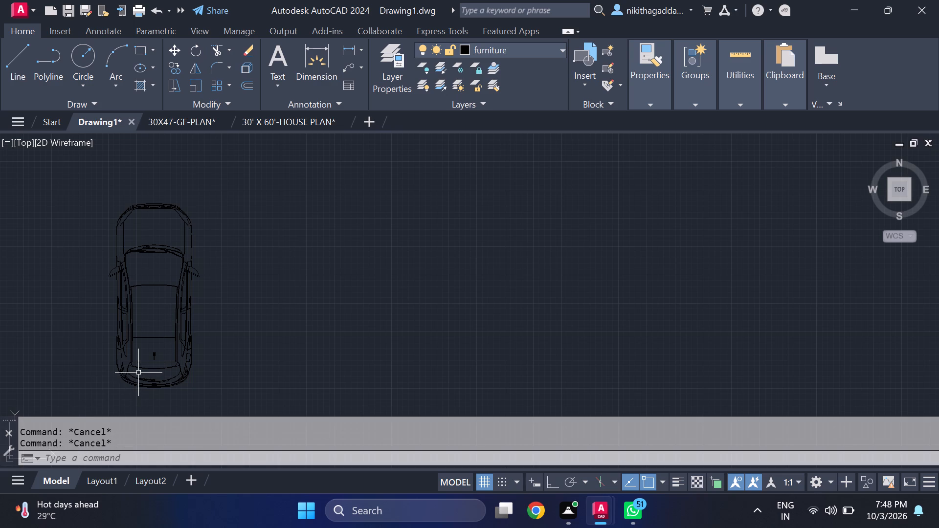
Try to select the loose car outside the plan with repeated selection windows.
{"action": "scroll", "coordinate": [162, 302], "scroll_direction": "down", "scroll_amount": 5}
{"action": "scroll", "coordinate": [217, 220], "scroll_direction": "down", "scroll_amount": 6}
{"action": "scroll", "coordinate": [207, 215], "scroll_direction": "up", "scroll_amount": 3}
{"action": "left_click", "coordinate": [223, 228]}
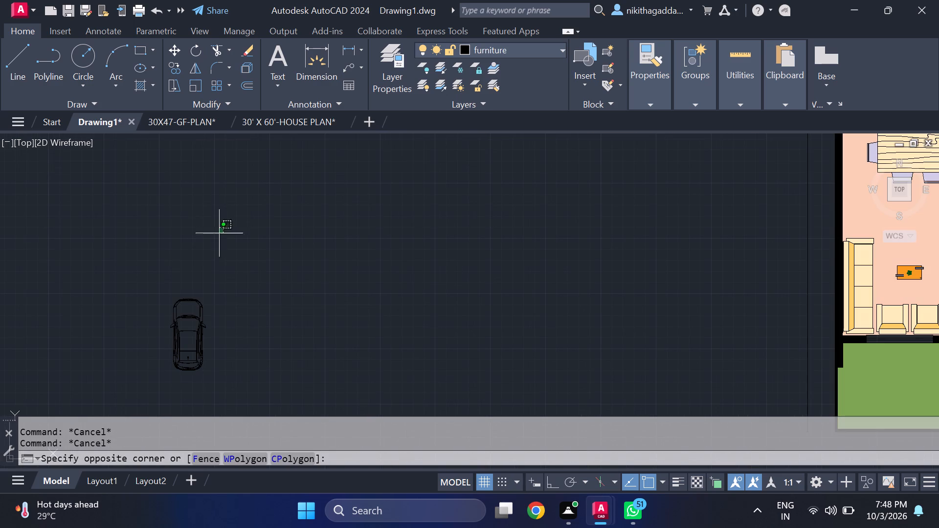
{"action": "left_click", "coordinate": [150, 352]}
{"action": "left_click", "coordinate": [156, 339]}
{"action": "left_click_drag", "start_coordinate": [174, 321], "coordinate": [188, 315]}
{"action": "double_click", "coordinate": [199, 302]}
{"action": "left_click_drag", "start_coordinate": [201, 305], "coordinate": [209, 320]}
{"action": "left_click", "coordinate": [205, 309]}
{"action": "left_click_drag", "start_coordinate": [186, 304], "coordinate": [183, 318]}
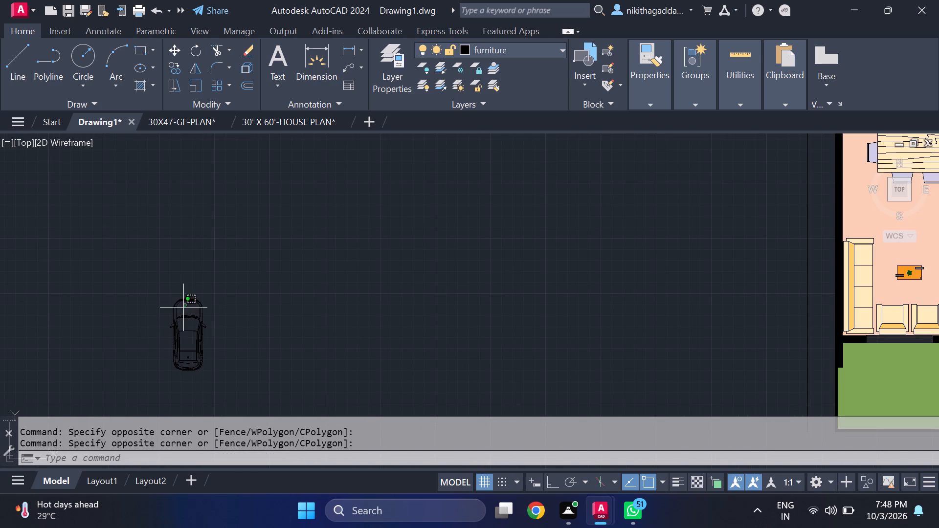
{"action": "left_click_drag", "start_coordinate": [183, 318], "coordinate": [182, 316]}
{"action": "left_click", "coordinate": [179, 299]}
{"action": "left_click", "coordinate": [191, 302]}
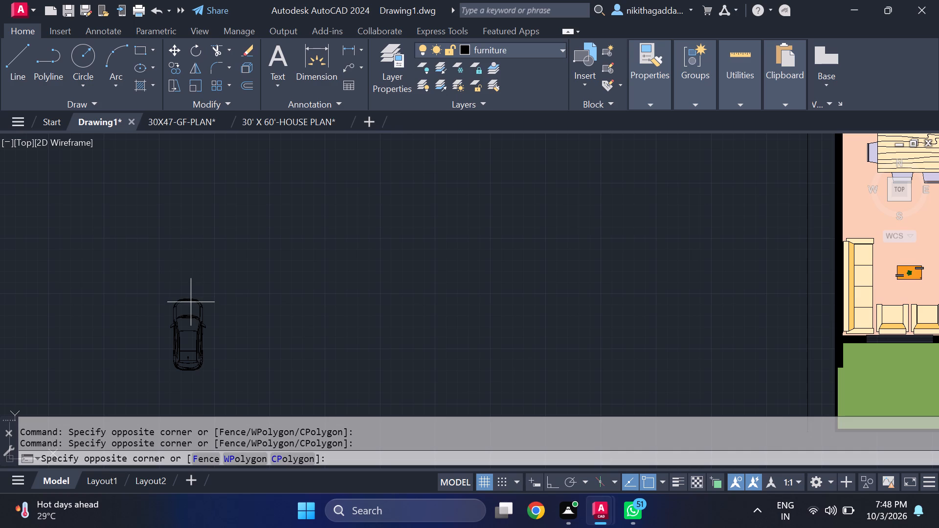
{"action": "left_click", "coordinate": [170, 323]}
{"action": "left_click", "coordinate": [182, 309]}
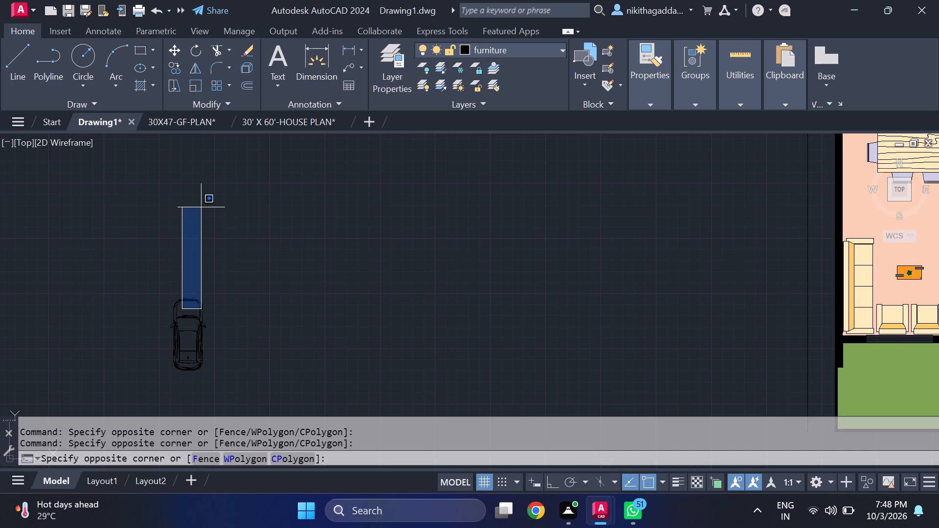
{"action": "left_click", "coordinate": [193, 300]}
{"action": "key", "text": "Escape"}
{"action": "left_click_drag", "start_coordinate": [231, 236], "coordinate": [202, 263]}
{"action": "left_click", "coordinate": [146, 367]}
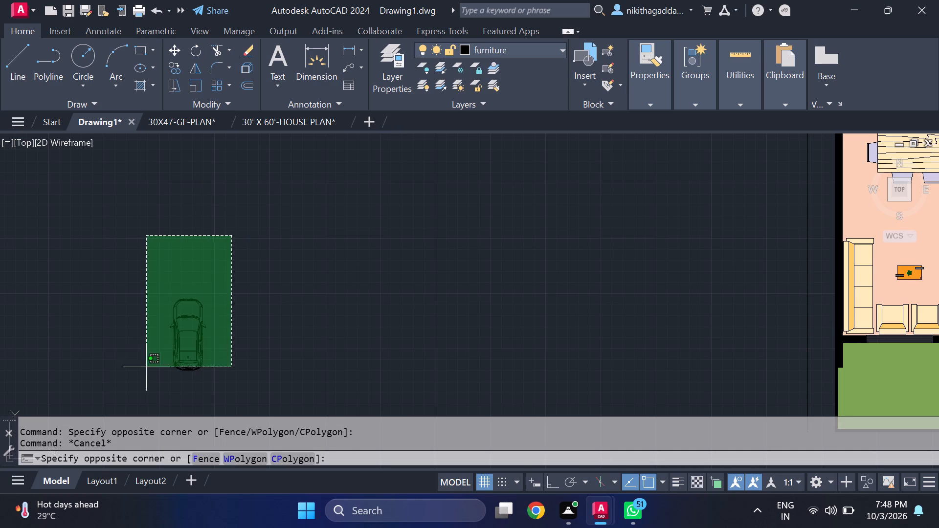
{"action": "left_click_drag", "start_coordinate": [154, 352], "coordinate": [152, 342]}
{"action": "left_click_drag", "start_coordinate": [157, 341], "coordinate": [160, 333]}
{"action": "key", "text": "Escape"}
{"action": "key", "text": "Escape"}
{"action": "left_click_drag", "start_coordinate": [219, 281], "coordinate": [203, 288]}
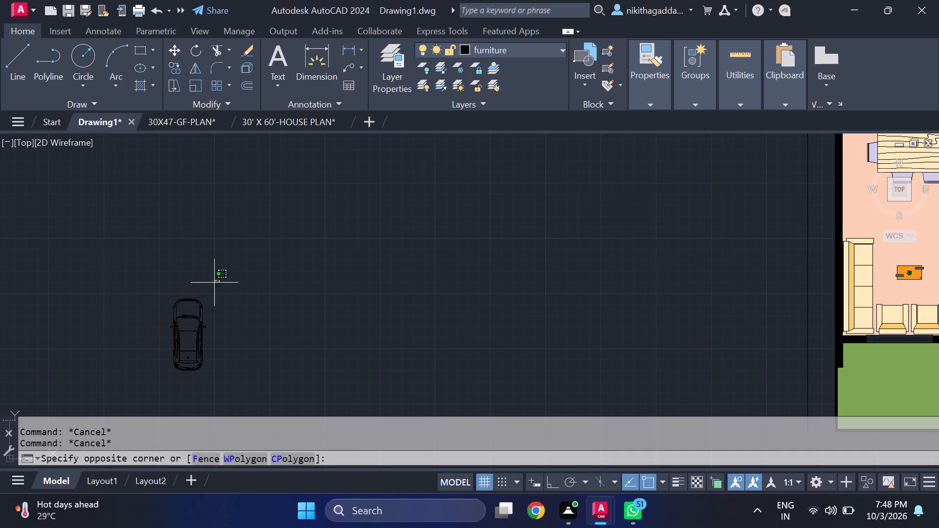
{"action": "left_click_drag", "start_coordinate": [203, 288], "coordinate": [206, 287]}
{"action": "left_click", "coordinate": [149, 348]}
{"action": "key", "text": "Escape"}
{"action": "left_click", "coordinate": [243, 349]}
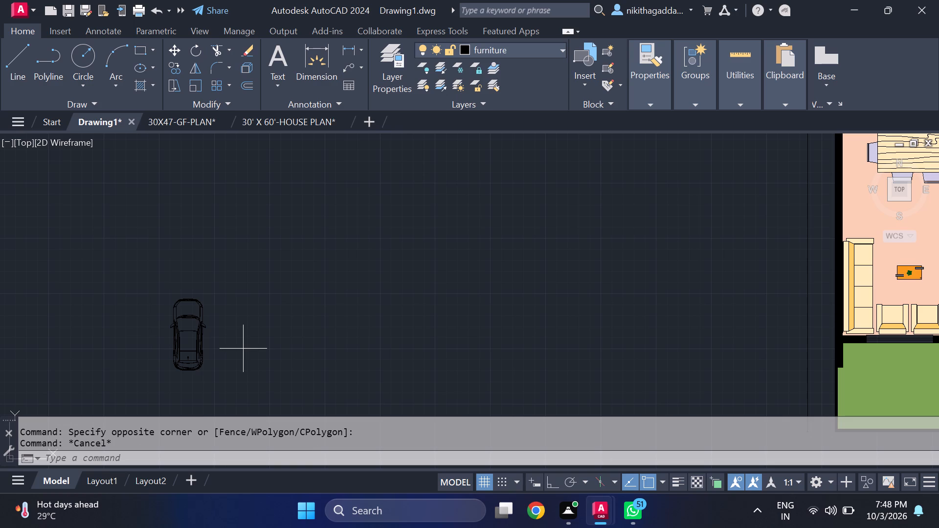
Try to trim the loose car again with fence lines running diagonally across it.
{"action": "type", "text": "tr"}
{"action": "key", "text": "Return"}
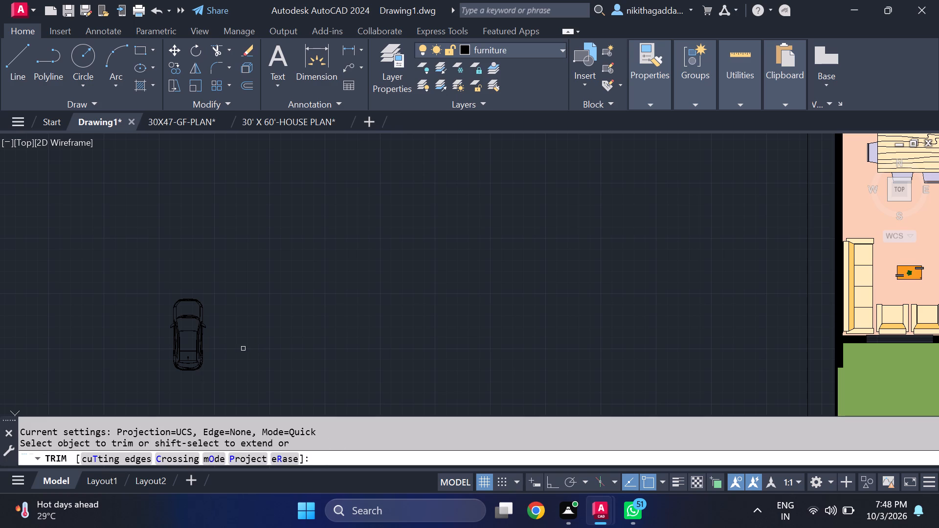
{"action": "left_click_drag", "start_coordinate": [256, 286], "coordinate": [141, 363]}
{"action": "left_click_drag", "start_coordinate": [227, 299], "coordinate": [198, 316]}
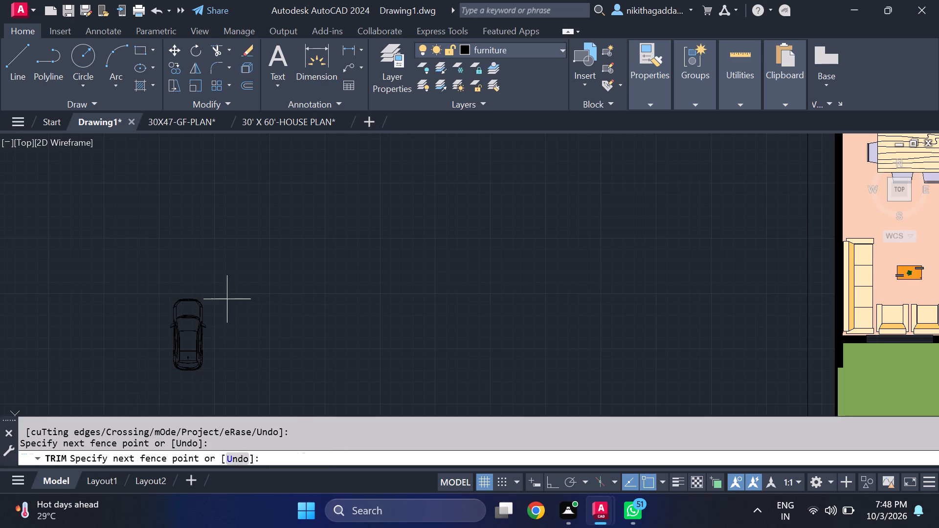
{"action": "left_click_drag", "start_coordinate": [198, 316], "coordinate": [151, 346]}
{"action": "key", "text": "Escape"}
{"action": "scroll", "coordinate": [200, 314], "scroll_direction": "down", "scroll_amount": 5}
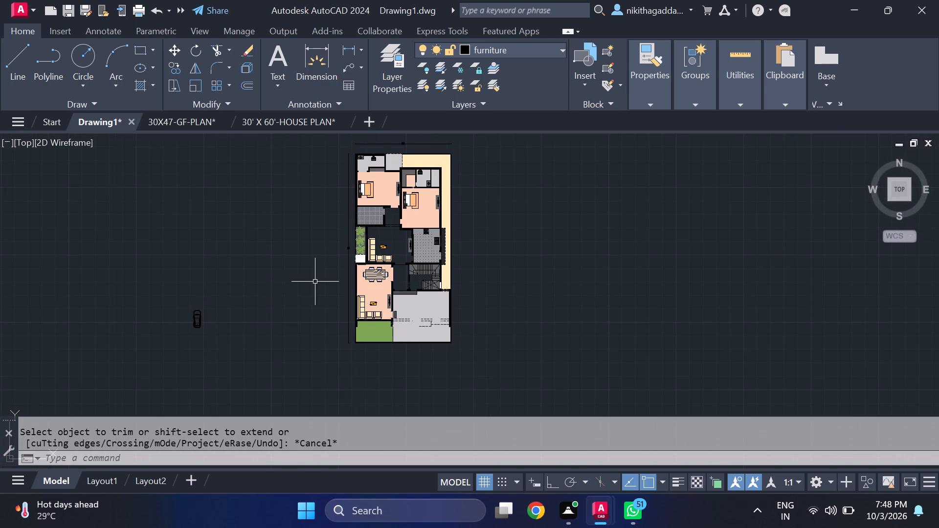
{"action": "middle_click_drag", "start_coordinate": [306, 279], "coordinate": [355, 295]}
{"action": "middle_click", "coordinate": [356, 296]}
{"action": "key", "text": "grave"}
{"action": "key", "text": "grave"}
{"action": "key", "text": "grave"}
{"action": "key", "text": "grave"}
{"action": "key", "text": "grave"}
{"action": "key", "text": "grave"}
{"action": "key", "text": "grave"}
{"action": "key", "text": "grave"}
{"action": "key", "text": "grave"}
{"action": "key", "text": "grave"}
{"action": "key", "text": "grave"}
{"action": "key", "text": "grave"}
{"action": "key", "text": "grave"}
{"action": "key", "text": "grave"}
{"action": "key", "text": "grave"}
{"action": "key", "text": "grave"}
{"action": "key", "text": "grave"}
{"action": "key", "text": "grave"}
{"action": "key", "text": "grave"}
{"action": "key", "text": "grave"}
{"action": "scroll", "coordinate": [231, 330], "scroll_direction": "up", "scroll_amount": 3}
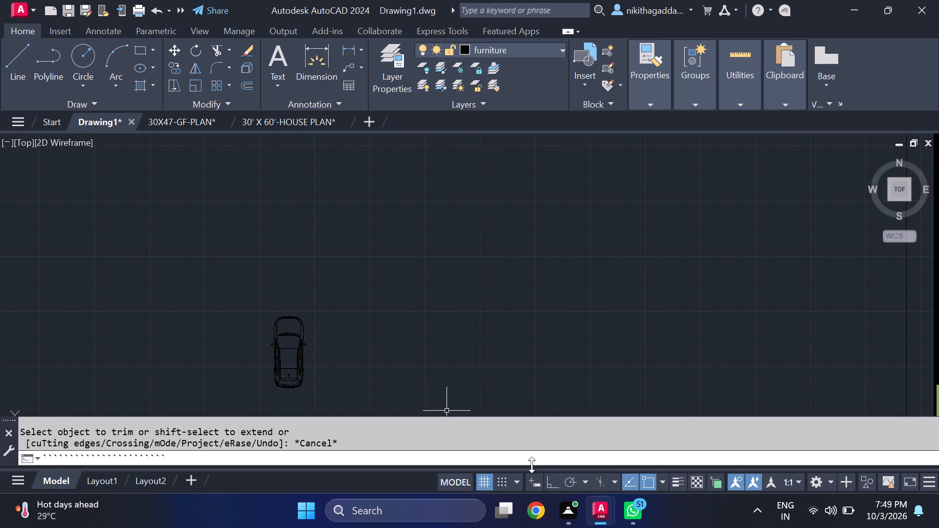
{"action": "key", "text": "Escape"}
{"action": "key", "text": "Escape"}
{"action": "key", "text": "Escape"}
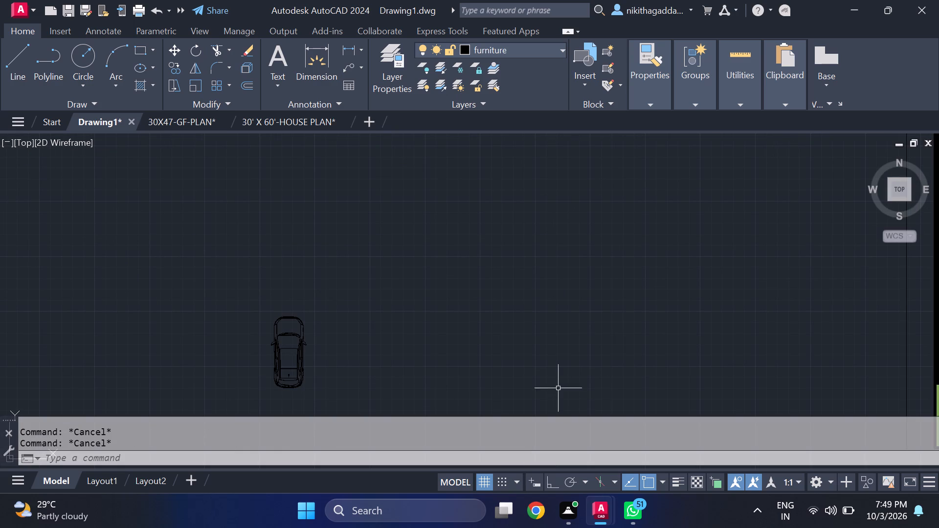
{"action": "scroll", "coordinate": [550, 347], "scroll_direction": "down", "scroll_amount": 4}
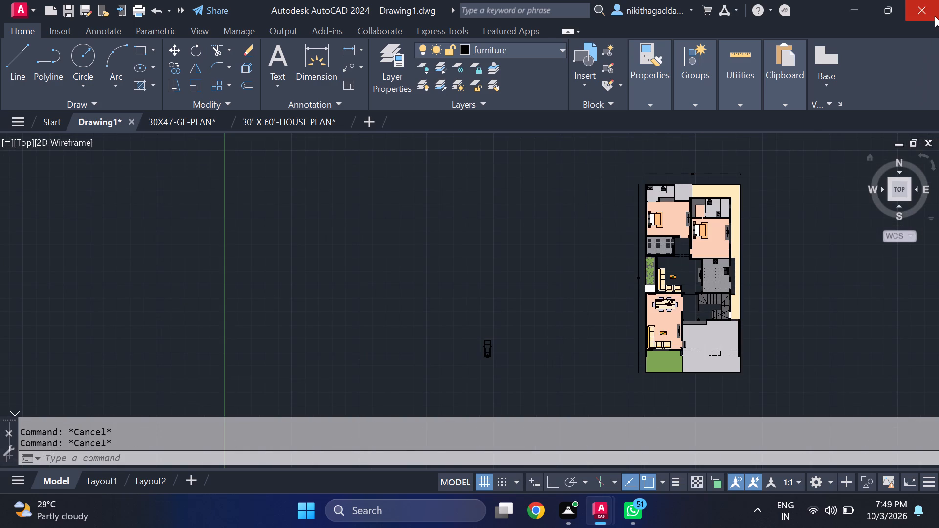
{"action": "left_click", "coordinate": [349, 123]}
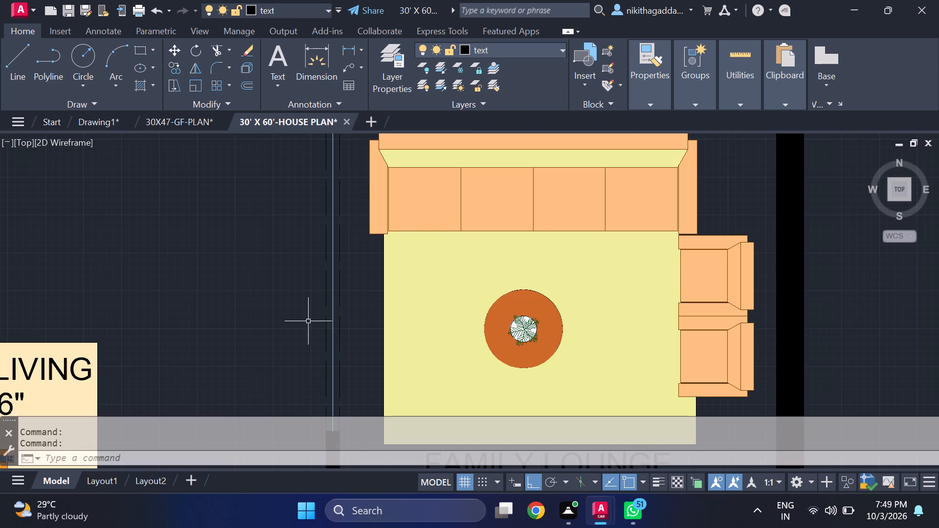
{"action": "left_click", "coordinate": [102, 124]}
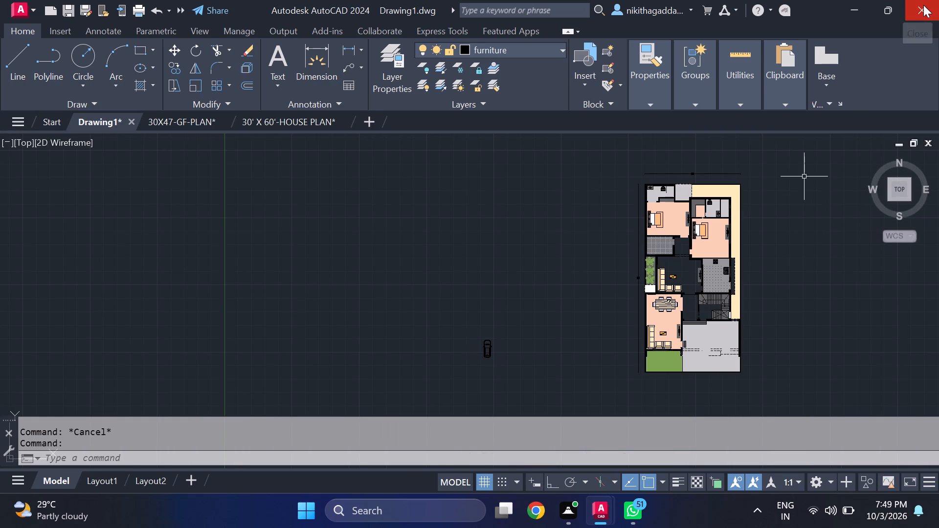
Close the program and save the changes to Drawing1 in Documents under the file name 37x73-House plan.
{"action": "left_click", "coordinate": [923, 5]}
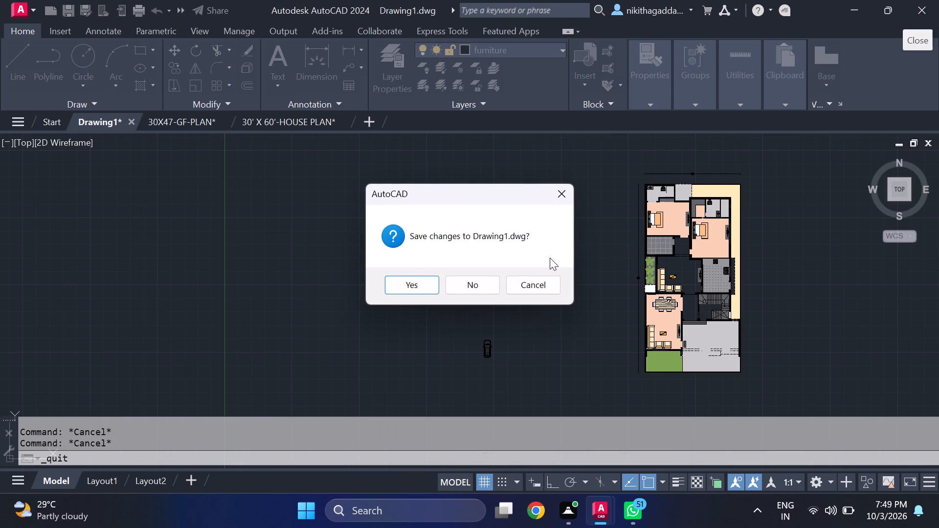
{"action": "left_click", "coordinate": [430, 284]}
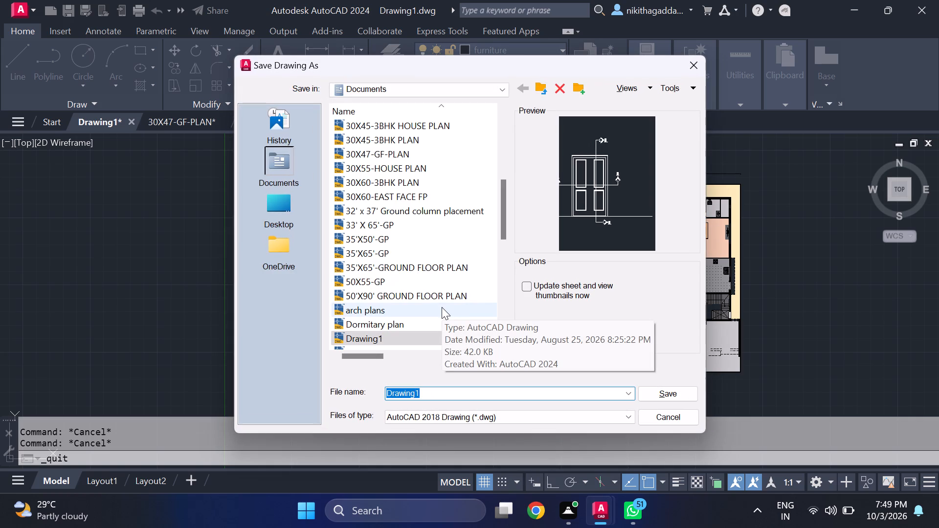
{"action": "key", "text": "Delete"}
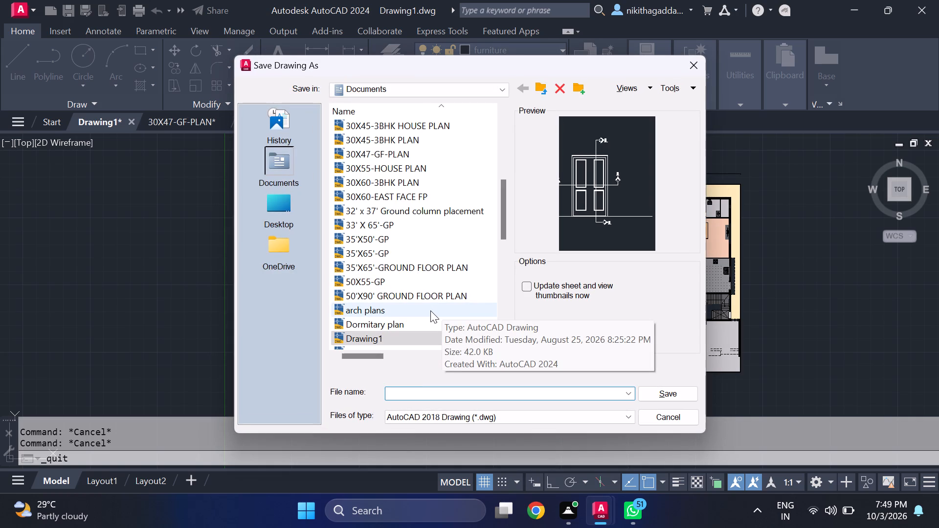
{"action": "type", "text": "37"}
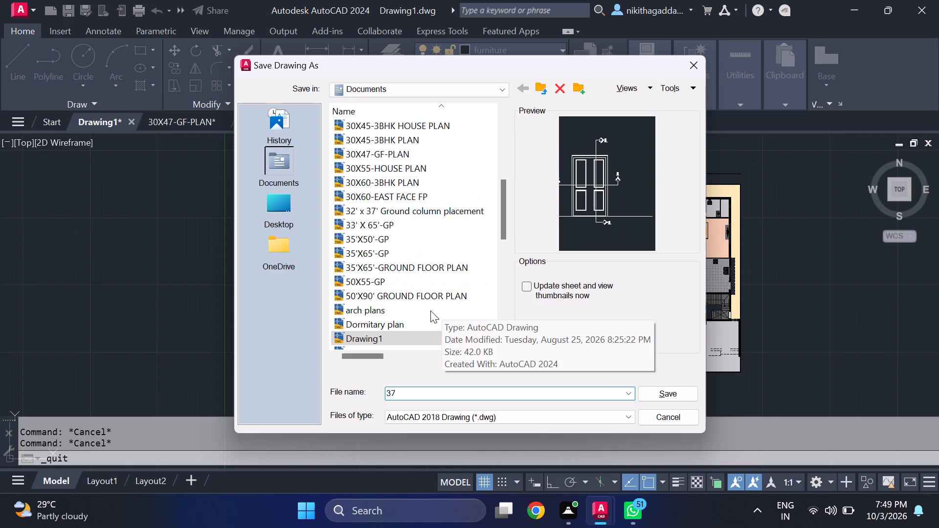
{"action": "key", "text": "x"}
{"action": "type", "text": "73"}
{"action": "key", "text": "minus"}
{"action": "type", "text": "ouse plan"}
{"action": "left_click", "coordinate": [676, 393]}
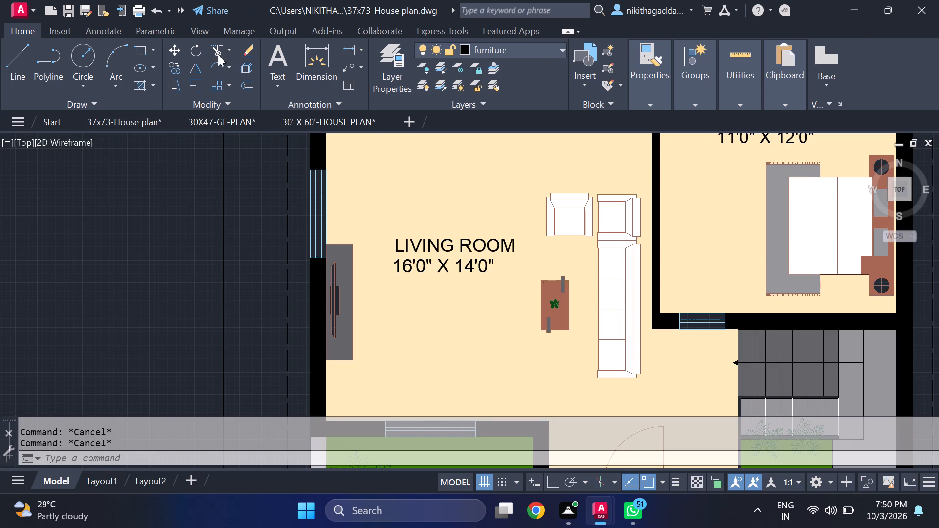
Finish closing the program, discarding the changes to the 30X47-GF-PLAN and 30' X 60'-HOUSE PLAN drawings.
{"action": "scroll", "coordinate": [508, 280], "scroll_direction": "down", "scroll_amount": 4}
{"action": "left_click", "coordinate": [930, 6]}
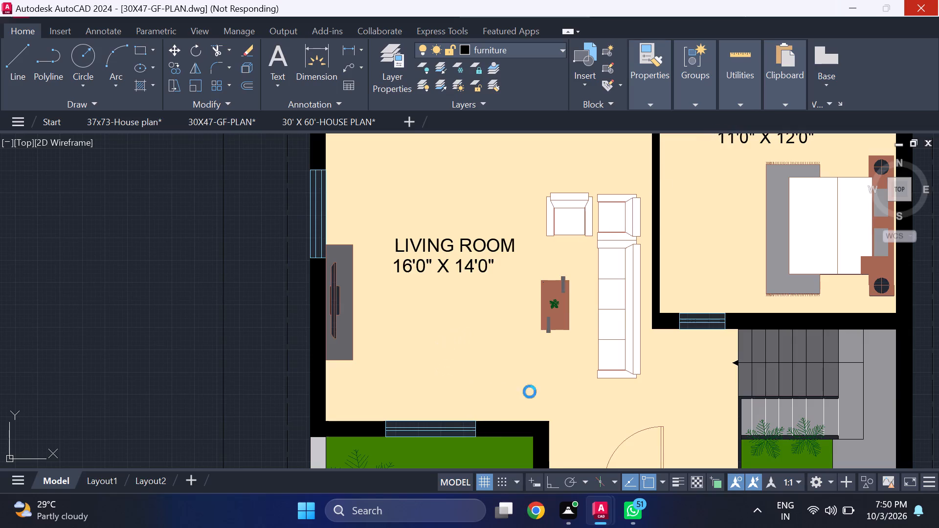
{"action": "left_click", "coordinate": [604, 513]}
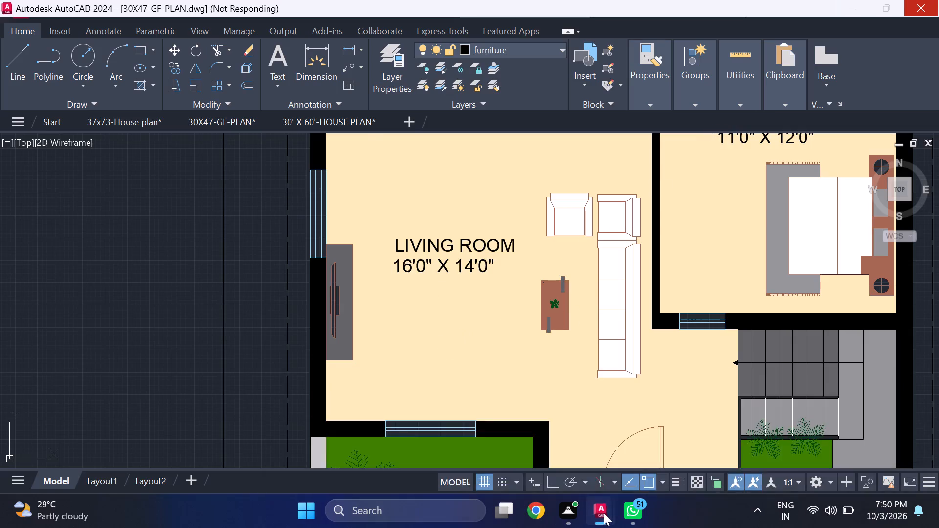
{"action": "left_click", "coordinate": [601, 510]}
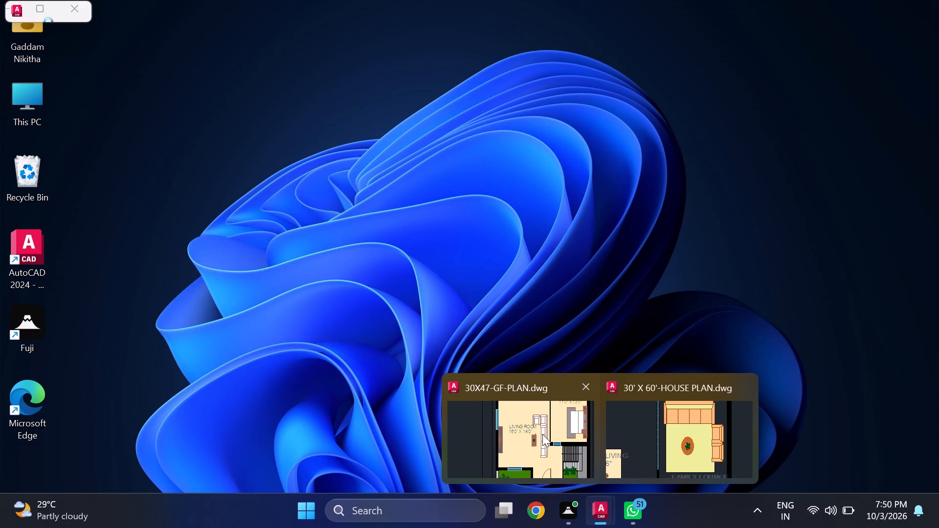
{"action": "left_click", "coordinate": [542, 434]}
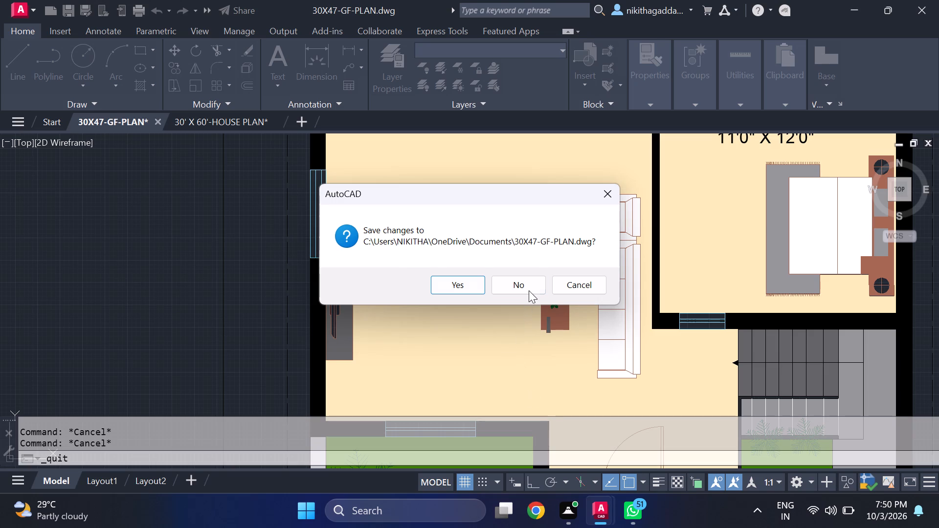
{"action": "left_click", "coordinate": [529, 288]}
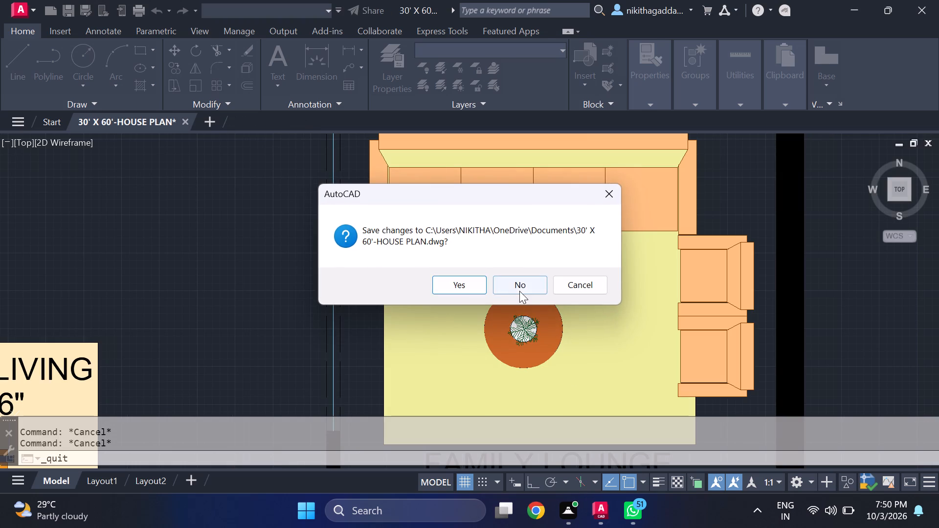
{"action": "left_click", "coordinate": [520, 291]}
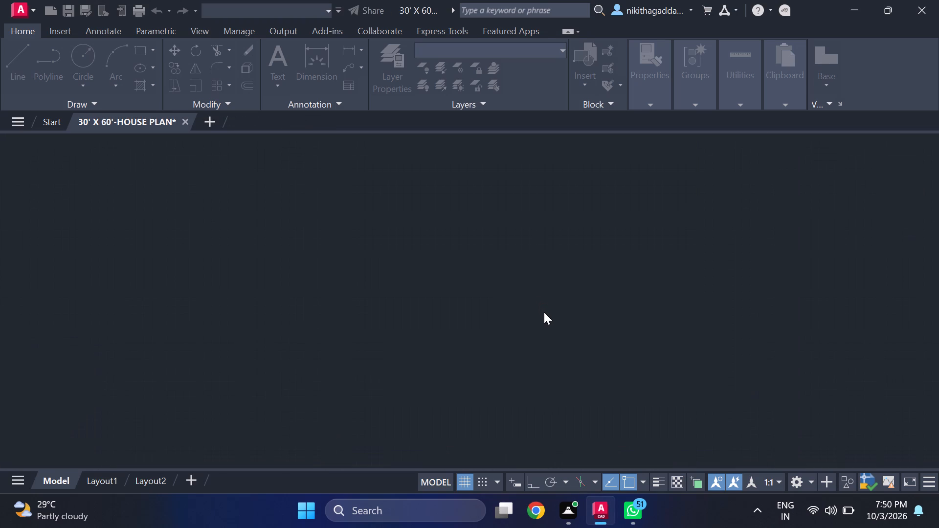
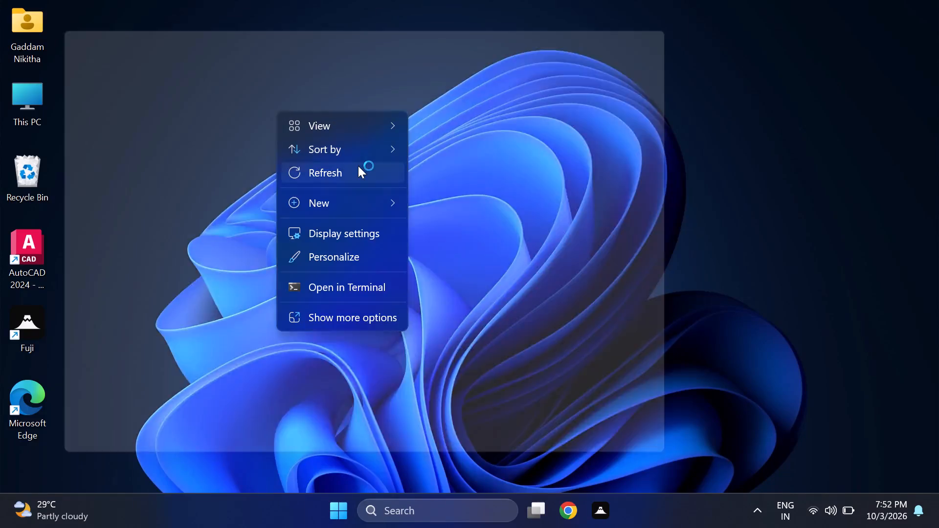
Close the LinkedIn pop-up window covering the desktop.
{"action": "left_click", "coordinate": [358, 166]}
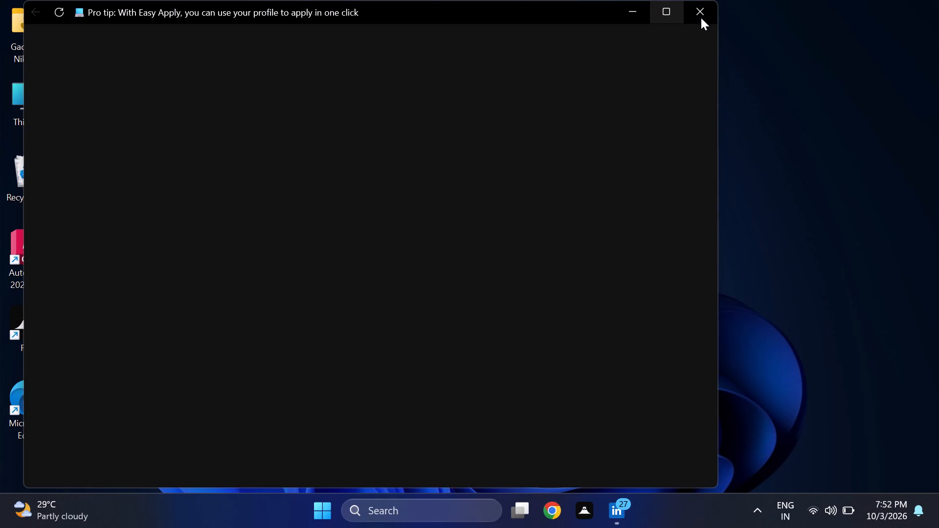
{"action": "left_click", "coordinate": [701, 18]}
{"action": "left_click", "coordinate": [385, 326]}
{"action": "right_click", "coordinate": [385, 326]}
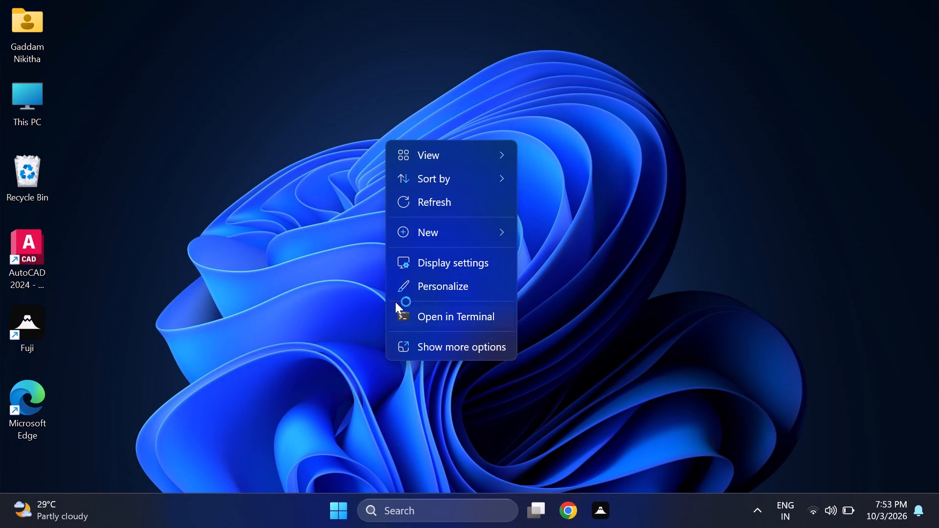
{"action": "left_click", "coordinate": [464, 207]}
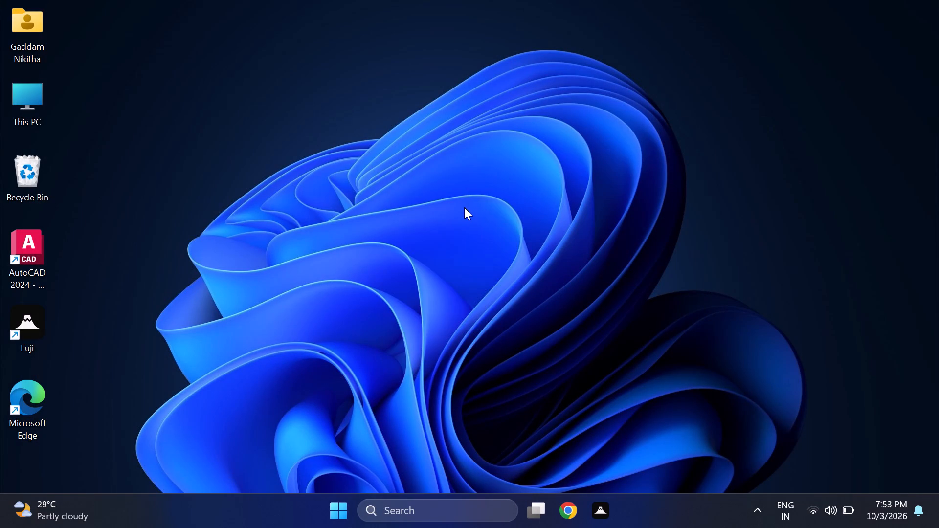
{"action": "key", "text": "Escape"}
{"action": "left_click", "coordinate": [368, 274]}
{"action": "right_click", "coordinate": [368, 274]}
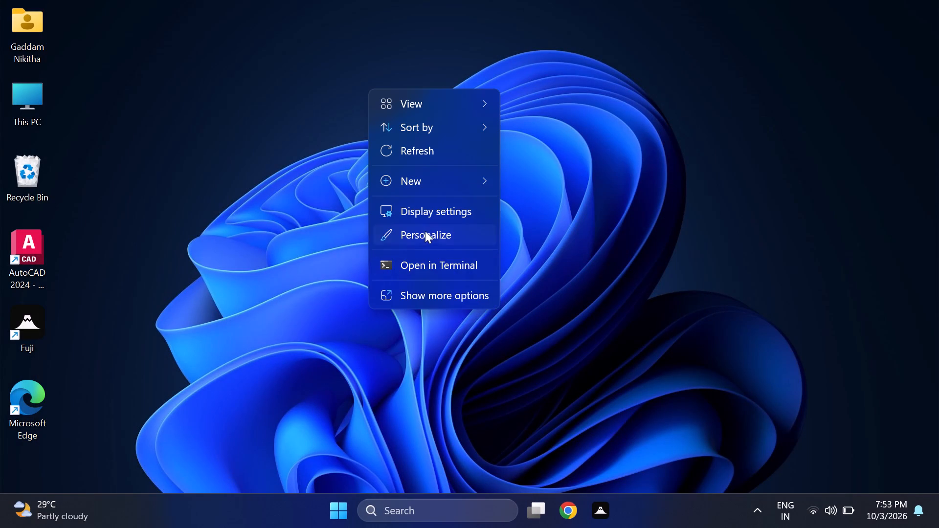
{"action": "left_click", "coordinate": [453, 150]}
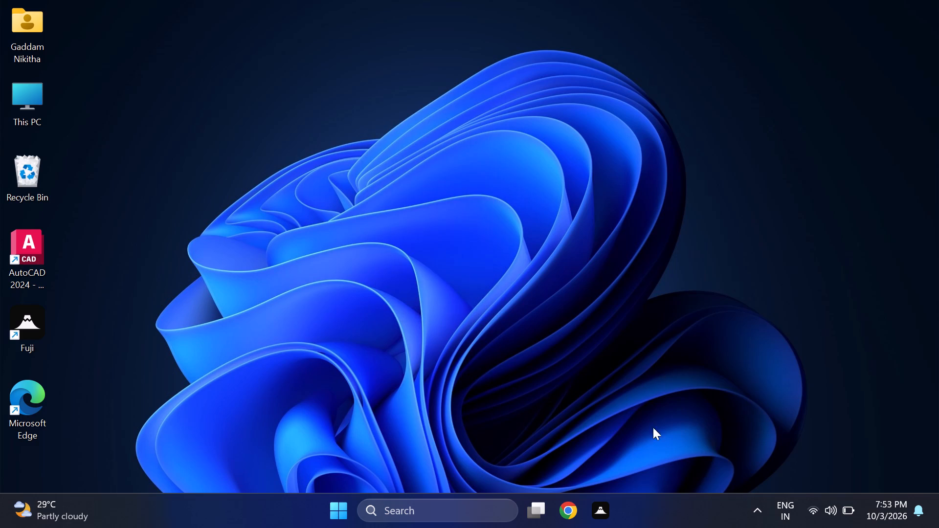
Launch the Fuji application.
{"action": "left_click", "coordinate": [598, 503]}
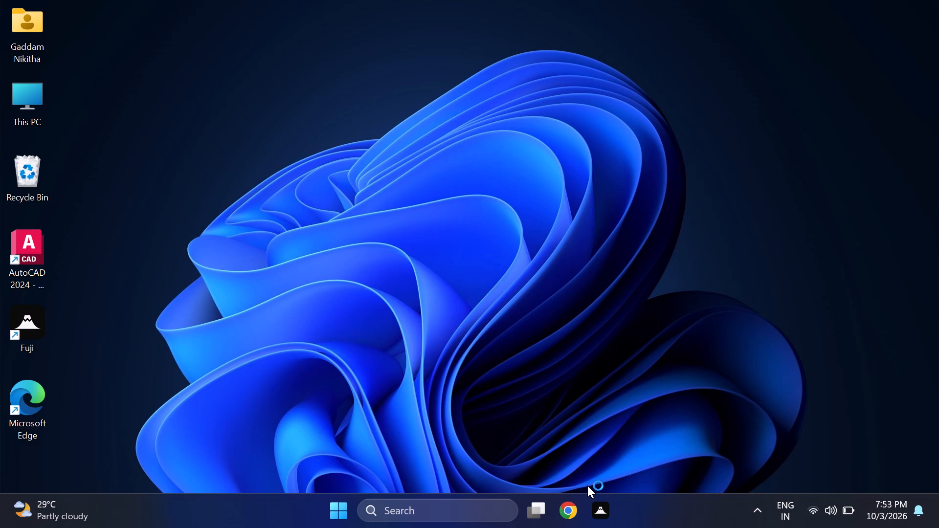
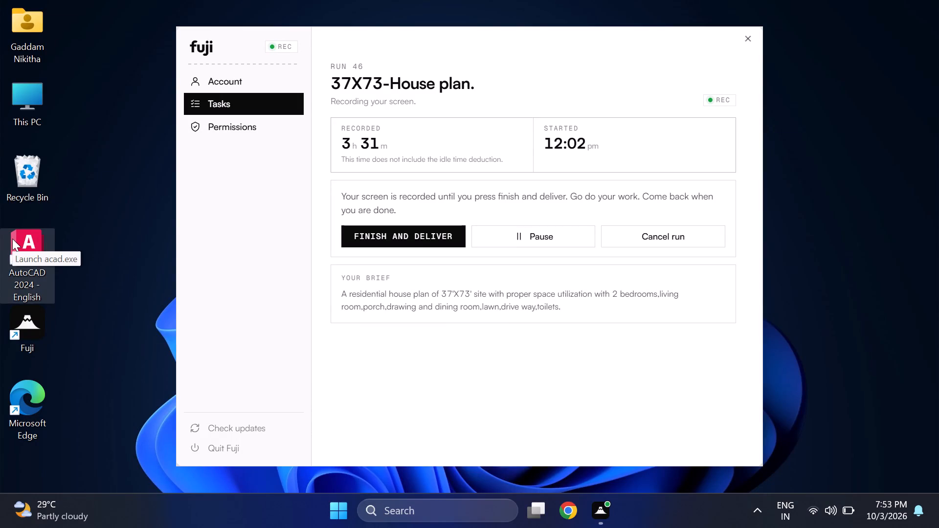
Launch AutoCAD 2024 from the desktop.
{"action": "double_click", "coordinate": [12, 239]}
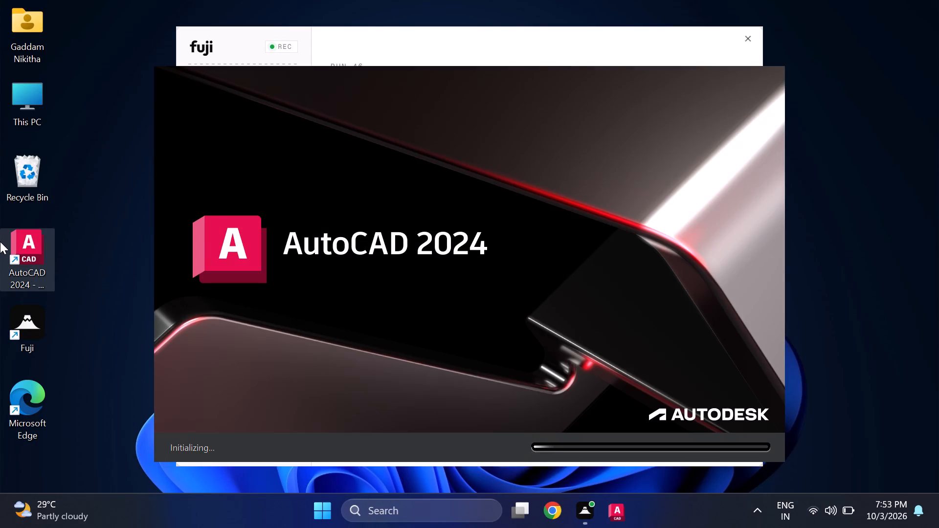
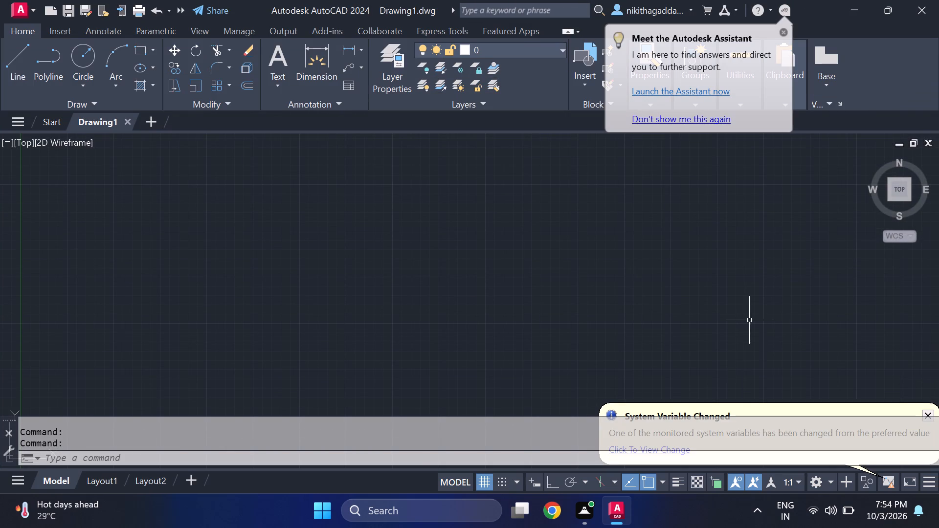
Dismiss the Autodesk Assistant and System Variable Changed notifications.
{"action": "left_click", "coordinate": [786, 33]}
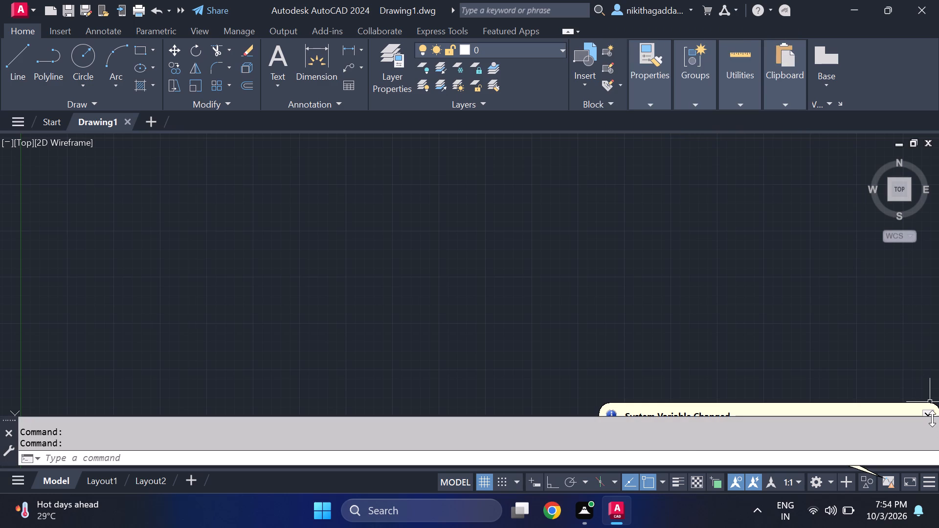
{"action": "left_click", "coordinate": [930, 414]}
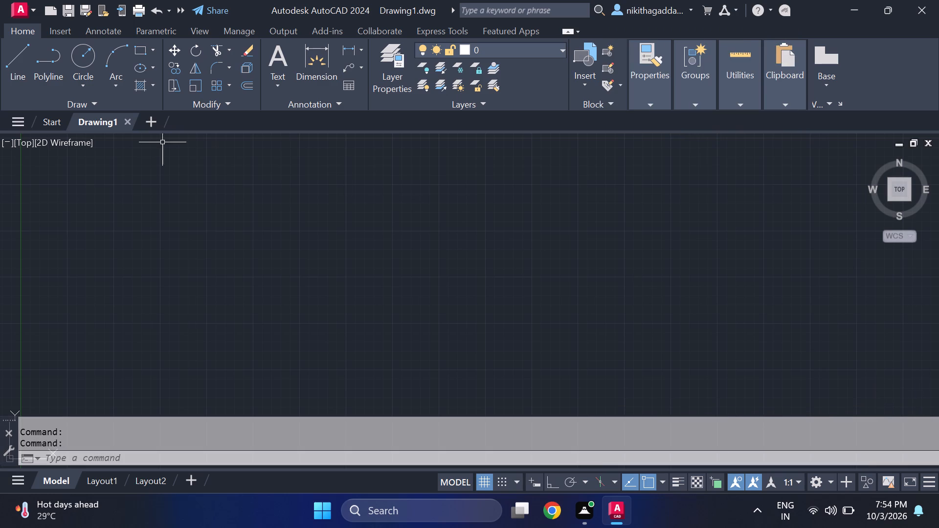
Open the 37x73-House plan drawing from the Documents folder.
{"action": "left_click", "coordinate": [21, 126]}
{"action": "left_click", "coordinate": [71, 243]}
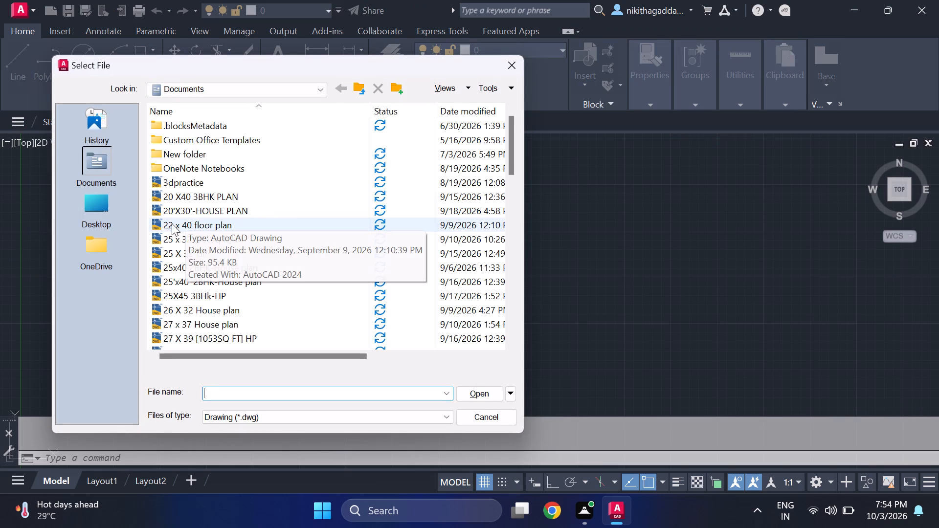
{"action": "scroll", "coordinate": [218, 273], "scroll_direction": "down", "scroll_amount": 3}
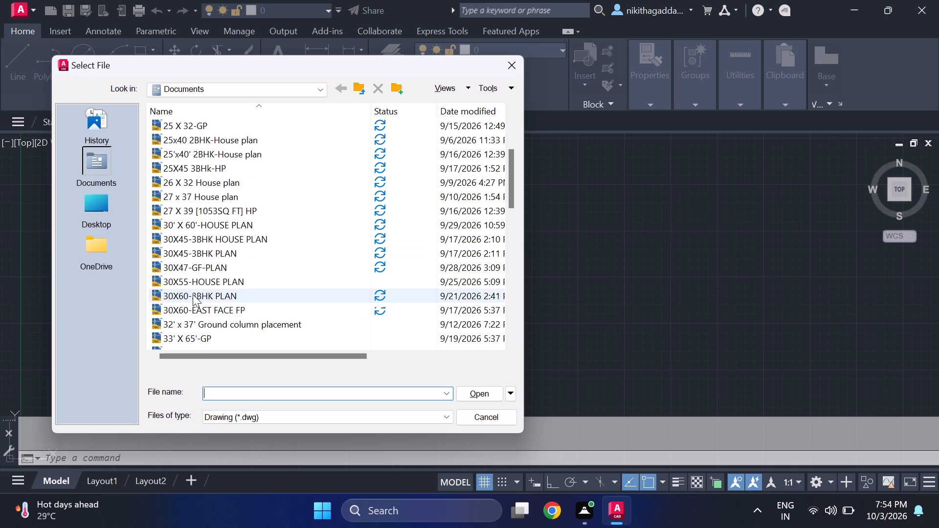
{"action": "scroll", "coordinate": [179, 308], "scroll_direction": "down", "scroll_amount": 3}
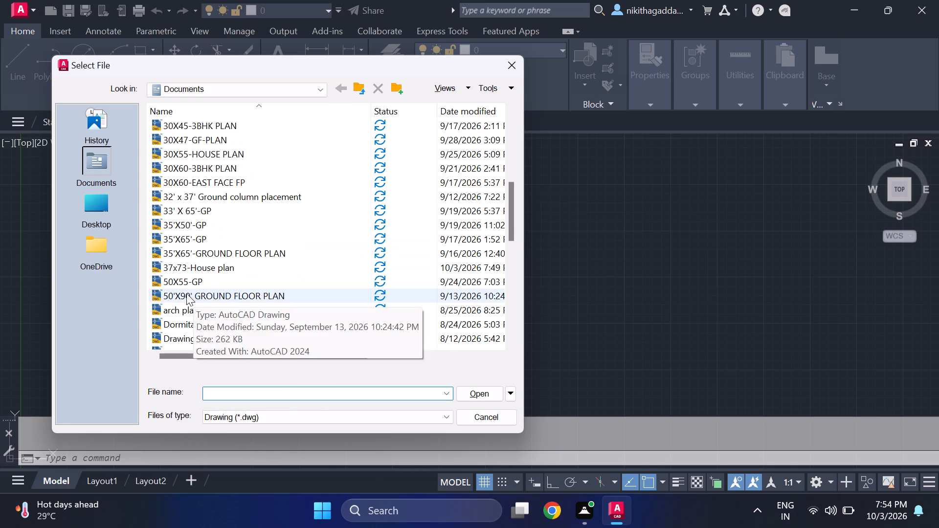
{"action": "left_click", "coordinate": [190, 268]}
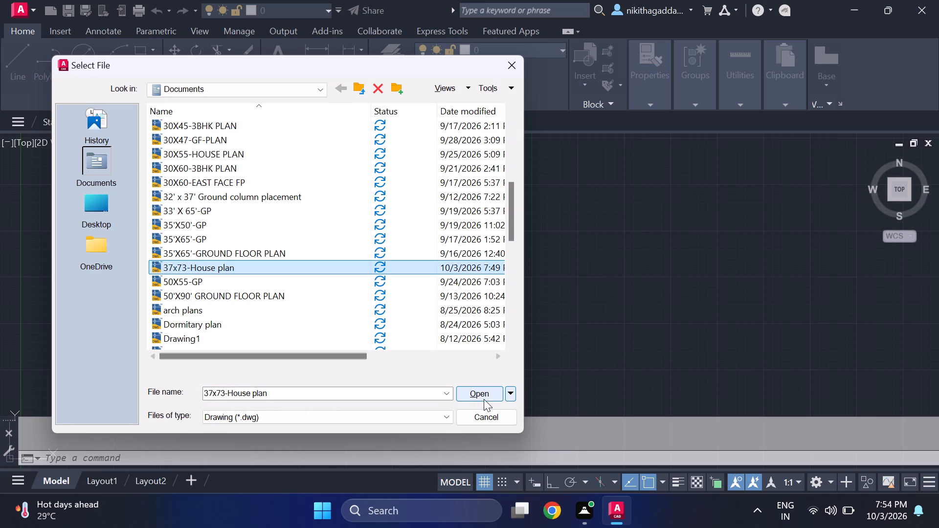
{"action": "left_click", "coordinate": [484, 396]}
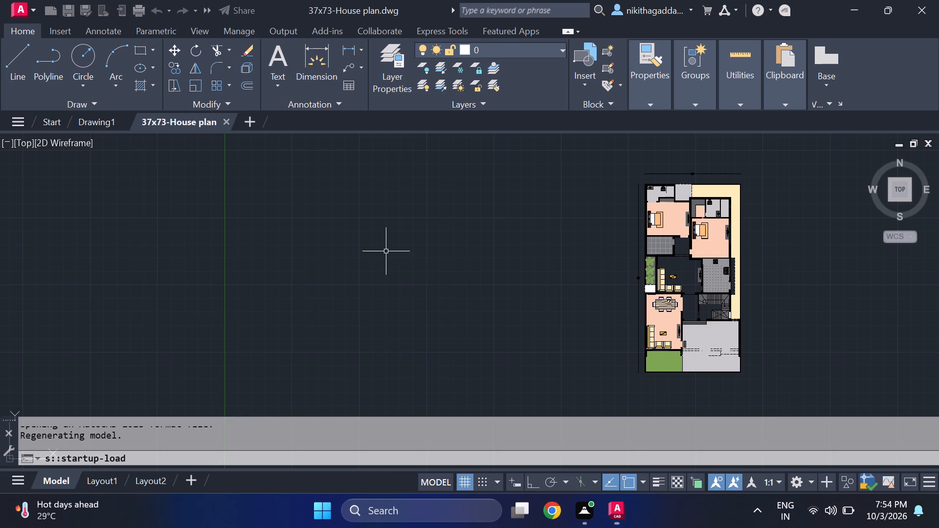
Insert the recent block carr at scale 1 in the empty space beside the plan's west side, and close the Blocks palette.
{"action": "middle_click_drag", "start_coordinate": [669, 260], "coordinate": [447, 244]}
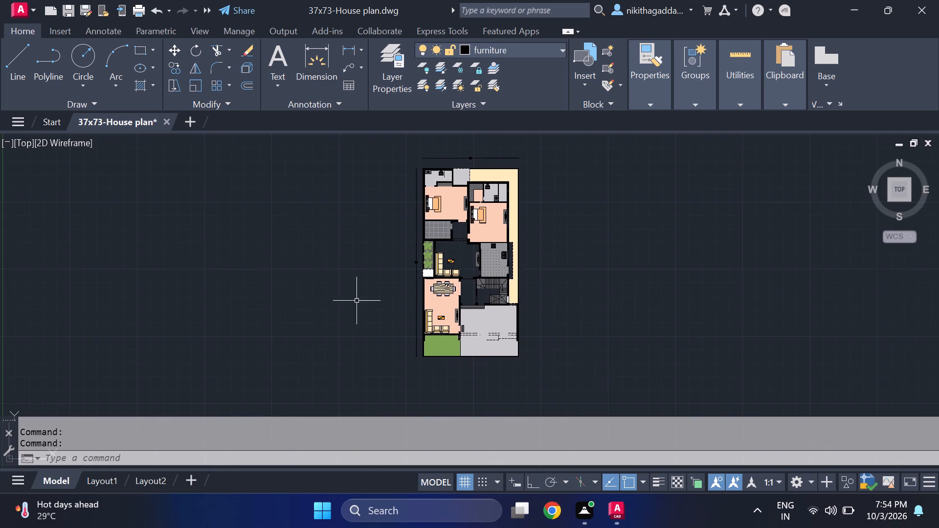
{"action": "scroll", "coordinate": [250, 312], "scroll_direction": "down", "scroll_amount": 4}
{"action": "scroll", "coordinate": [242, 318], "scroll_direction": "up", "scroll_amount": 3}
{"action": "scroll", "coordinate": [425, 236], "scroll_direction": "up", "scroll_amount": 4}
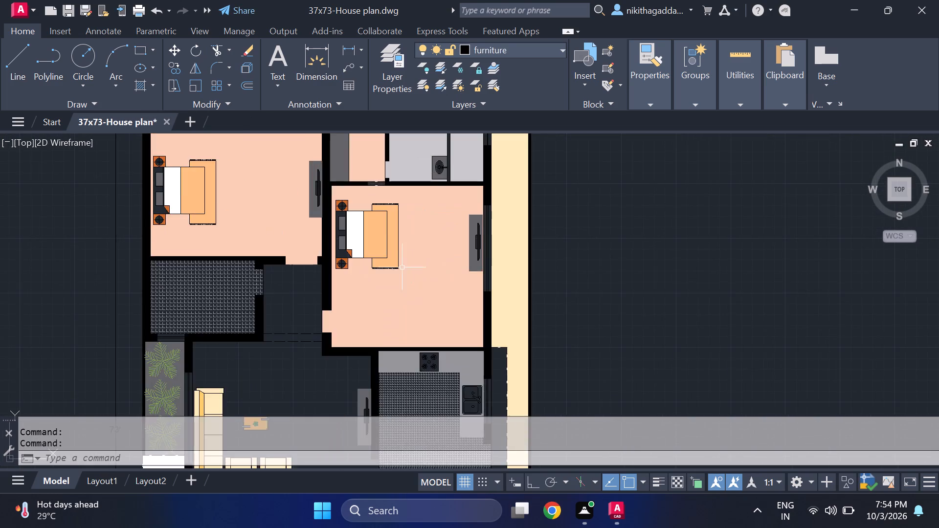
{"action": "scroll", "coordinate": [393, 278], "scroll_direction": "down", "scroll_amount": 3}
{"action": "scroll", "coordinate": [381, 285], "scroll_direction": "up", "scroll_amount": 2}
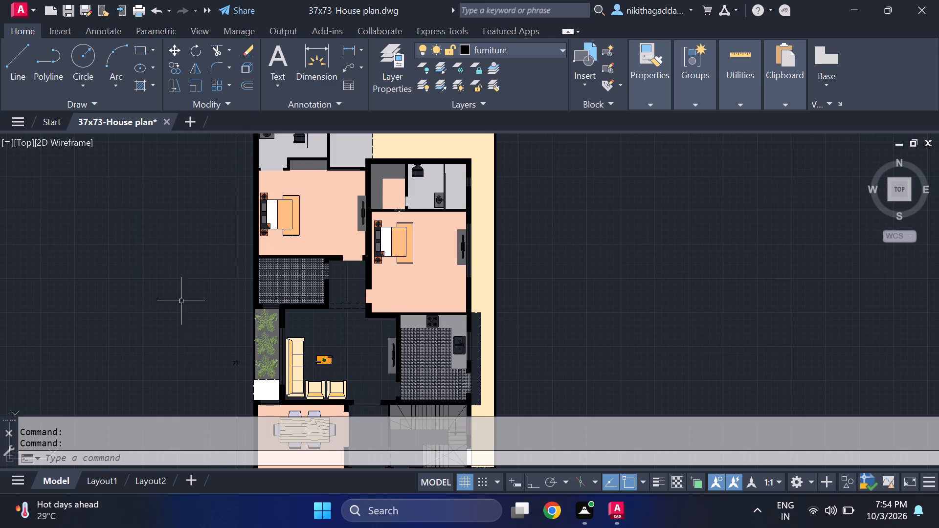
{"action": "key", "text": "i"}
{"action": "key", "text": "Return"}
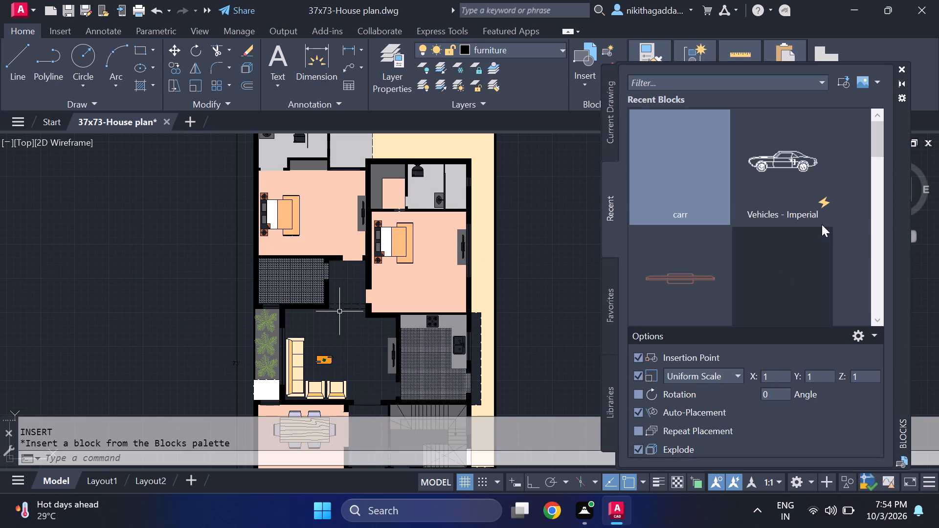
{"action": "left_click_drag", "start_coordinate": [691, 188], "coordinate": [138, 236]}
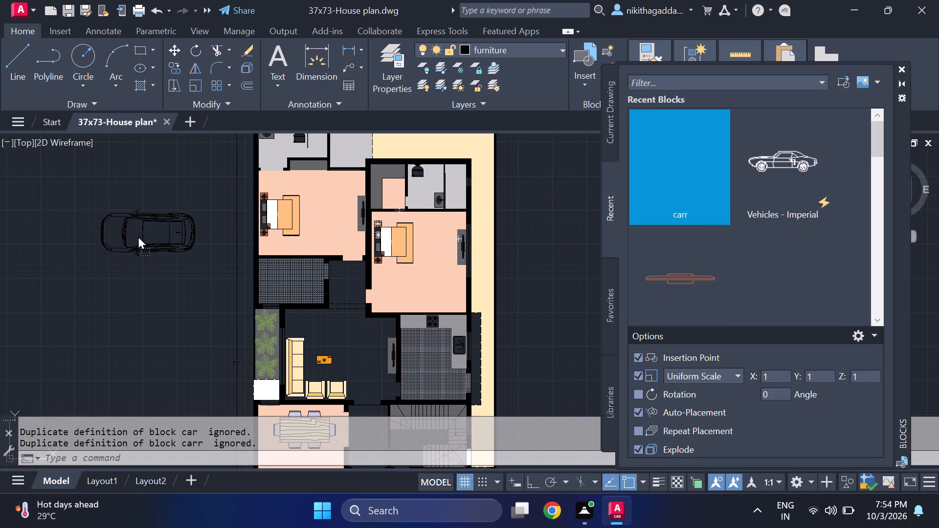
{"action": "left_click_drag", "start_coordinate": [138, 236], "coordinate": [132, 241]}
{"action": "left_click", "coordinate": [903, 69]}
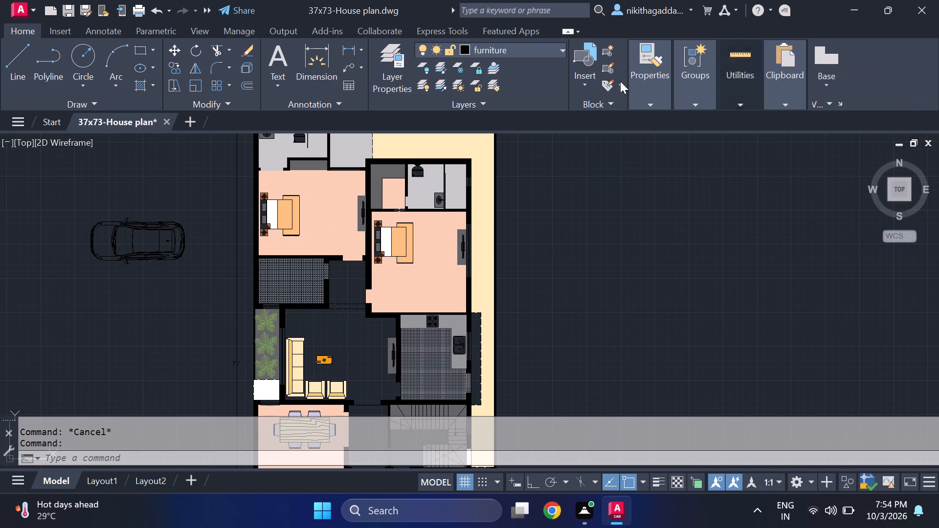
Rotate the inserted car to 270° about a point near its centre with Ortho on, so it stands vertically.
{"action": "left_click", "coordinate": [173, 160]}
{"action": "left_click_drag", "start_coordinate": [0, 231], "coordinate": [0, 245]}
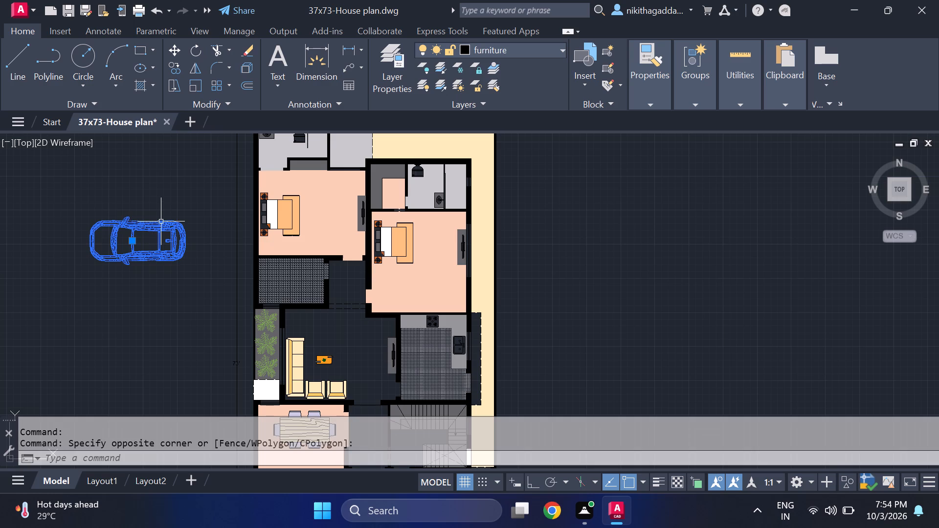
{"action": "key", "text": "r"}
{"action": "key", "text": "o"}
{"action": "key", "text": "Return"}
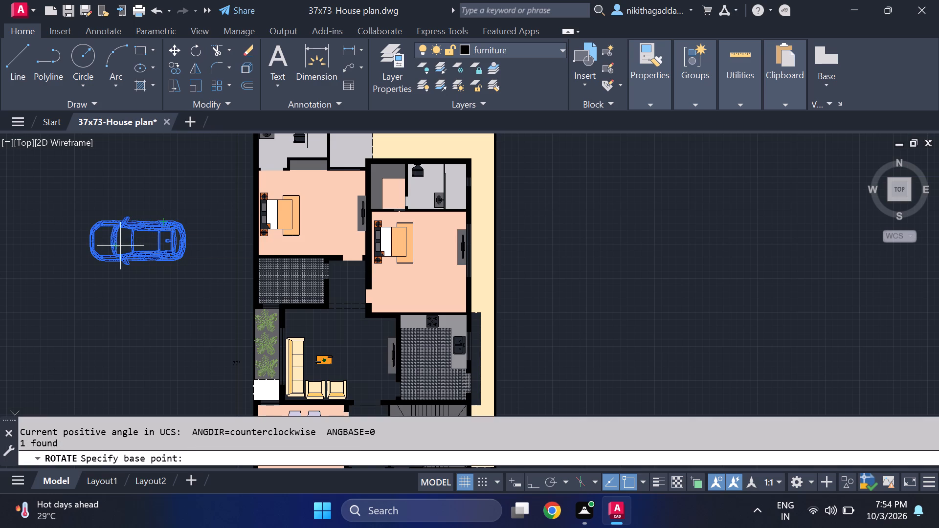
{"action": "left_click", "coordinate": [134, 238]}
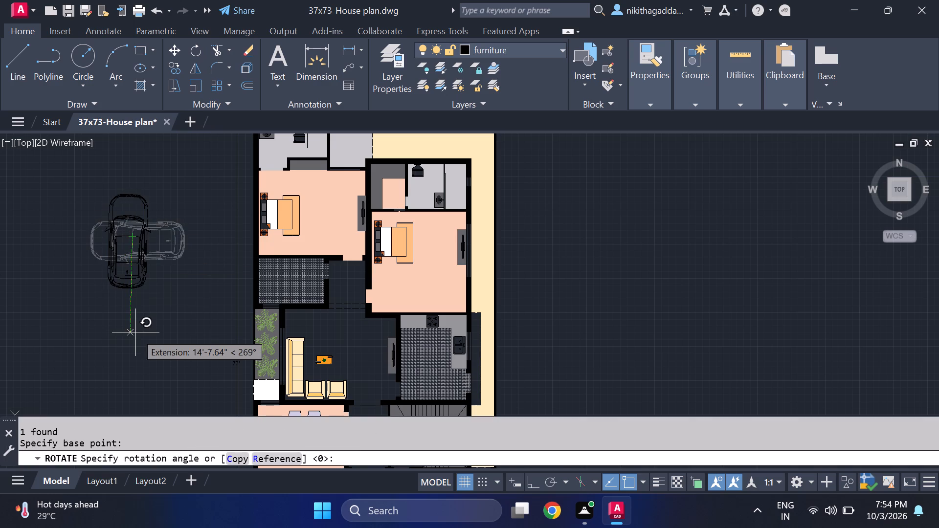
{"action": "key", "text": "F8"}
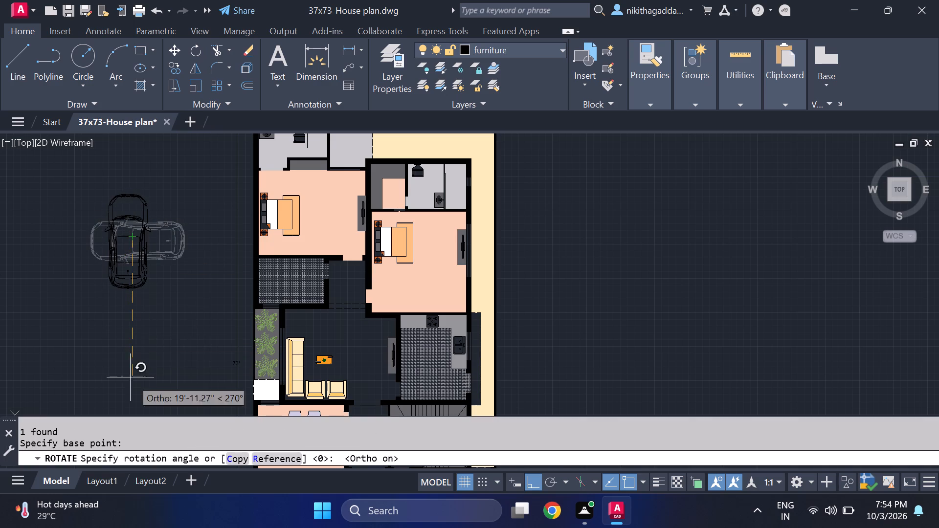
{"action": "left_click", "coordinate": [132, 368]}
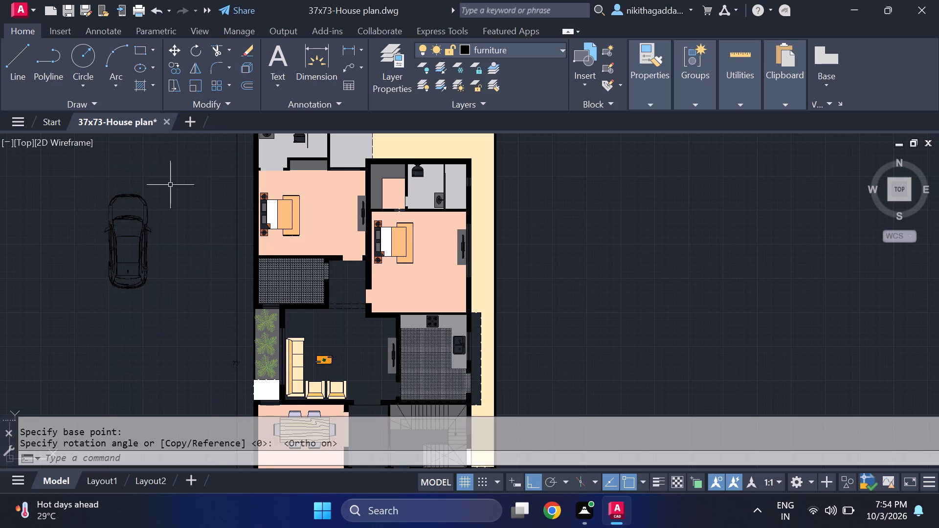
Copy the rotated car once, horizontally to its east side, so that two cars stand side by side.
{"action": "left_click", "coordinate": [177, 190]}
{"action": "left_click", "coordinate": [47, 301]}
{"action": "type", "text": "co"}
{"action": "key", "text": "Return"}
{"action": "left_click", "coordinate": [126, 237]}
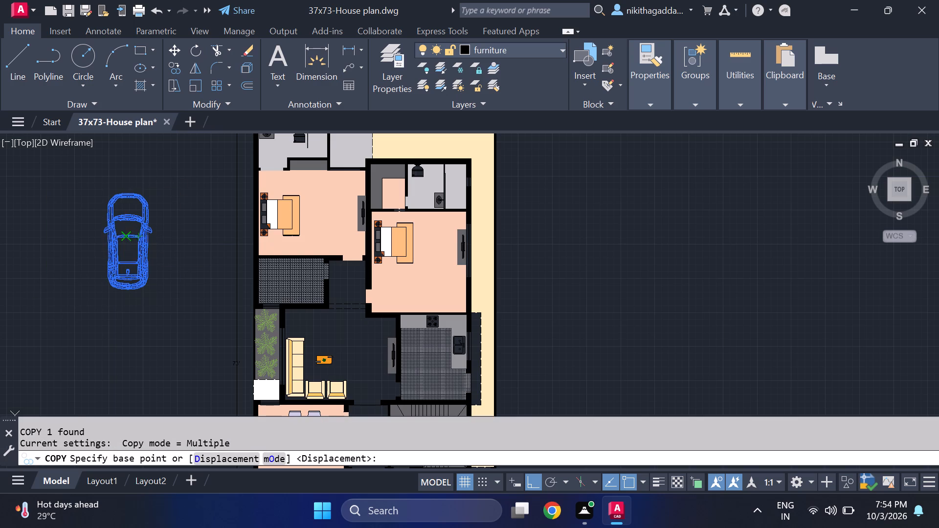
{"action": "left_click", "coordinate": [178, 228]}
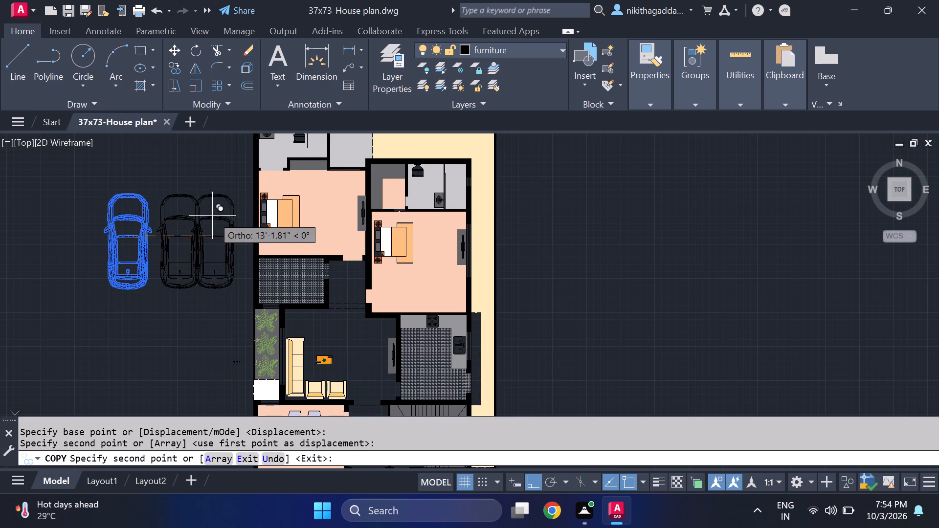
{"action": "key", "text": "Escape"}
Move both cars together, with Ortho off, into the grey parking area at the front of the house beside the lawn.
{"action": "scroll", "coordinate": [203, 238], "scroll_direction": "down", "scroll_amount": 4}
{"action": "scroll", "coordinate": [198, 243], "scroll_direction": "up", "scroll_amount": 3}
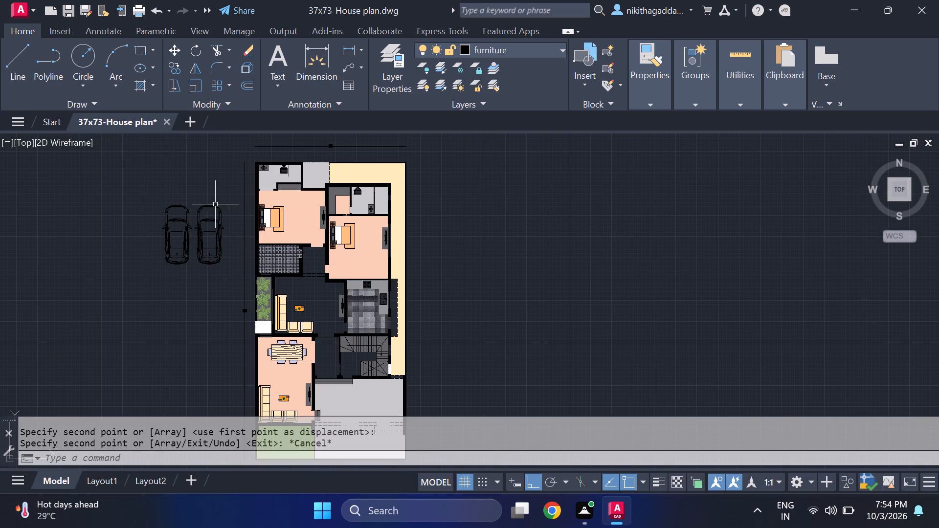
{"action": "left_click", "coordinate": [214, 185]}
{"action": "left_click", "coordinate": [134, 295]}
{"action": "key", "text": "m"}
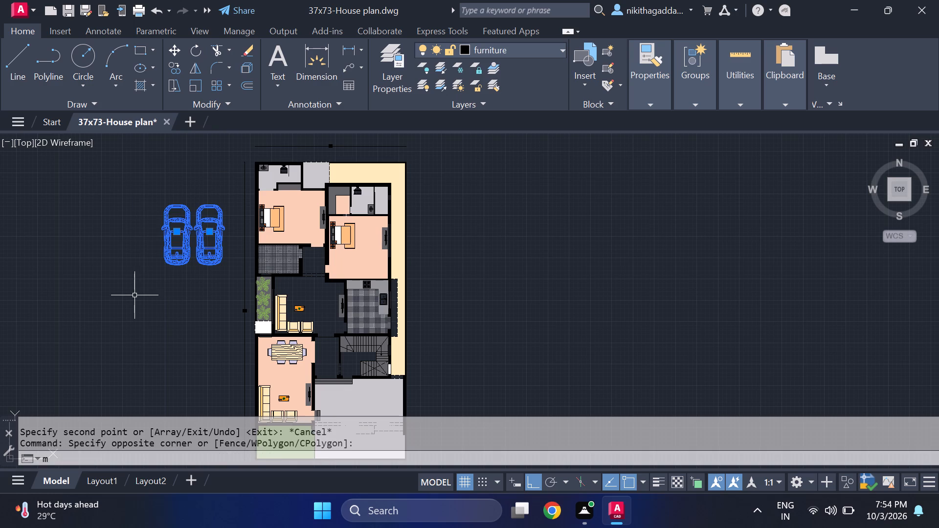
{"action": "key", "text": "Return"}
{"action": "left_click", "coordinate": [190, 232]}
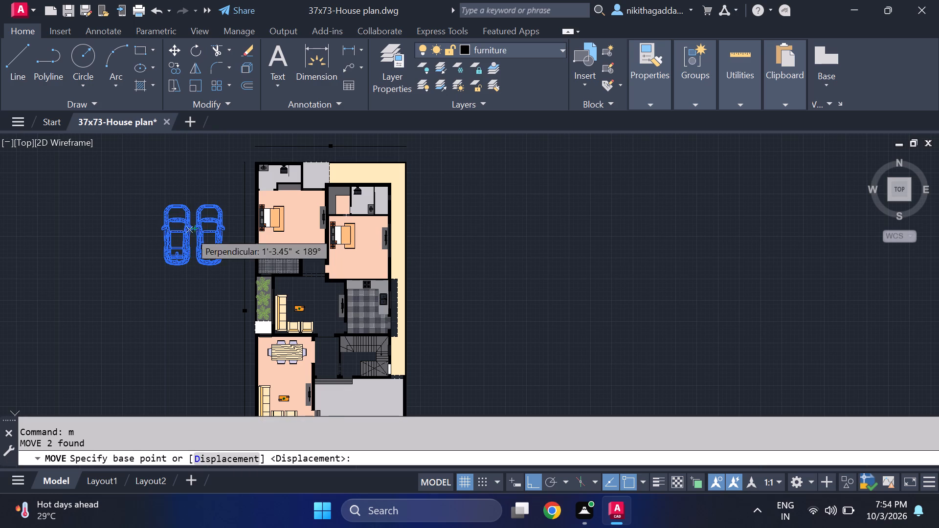
{"action": "key", "text": "F8"}
{"action": "scroll", "coordinate": [400, 353], "scroll_direction": "down", "scroll_amount": 2}
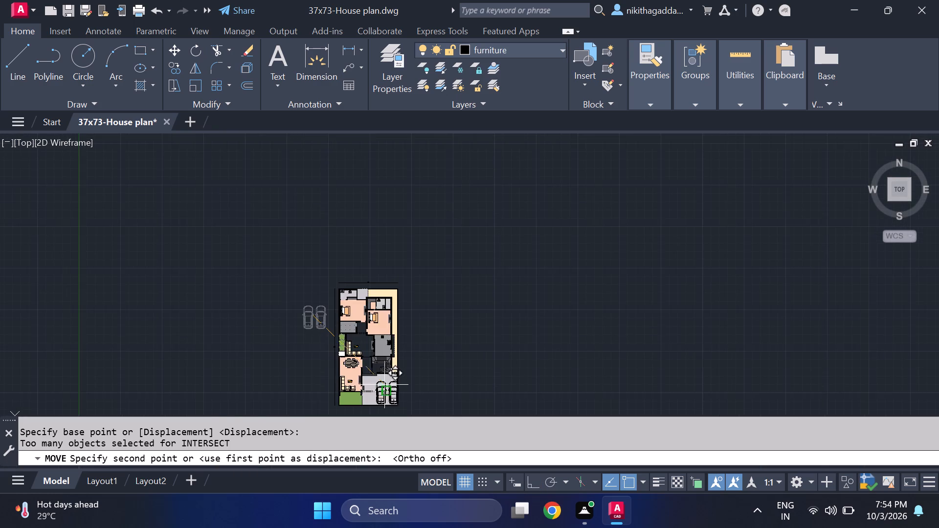
{"action": "scroll", "coordinate": [384, 385], "scroll_direction": "up", "scroll_amount": 3}
{"action": "middle_click_drag", "start_coordinate": [364, 385], "coordinate": [363, 336]}
{"action": "scroll", "coordinate": [363, 336], "scroll_direction": "up", "scroll_amount": 1}
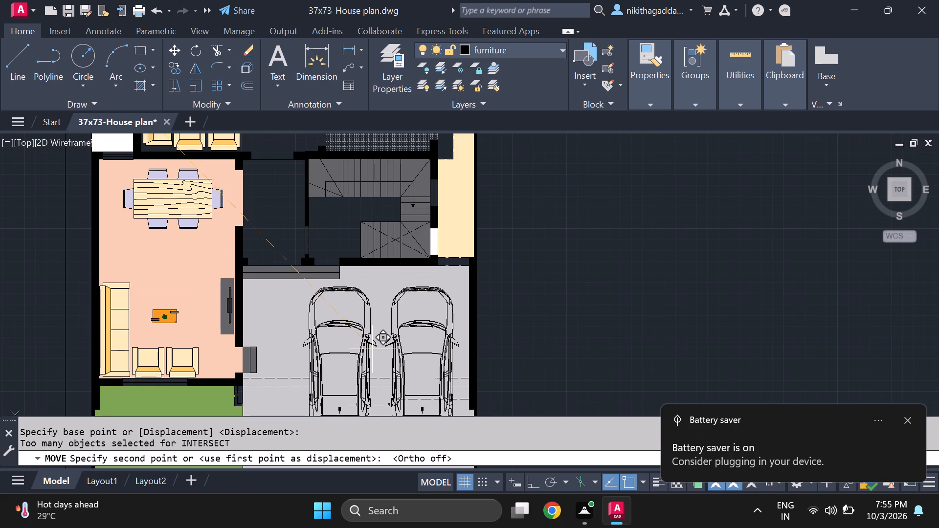
{"action": "middle_click_drag", "start_coordinate": [372, 349], "coordinate": [379, 279]}
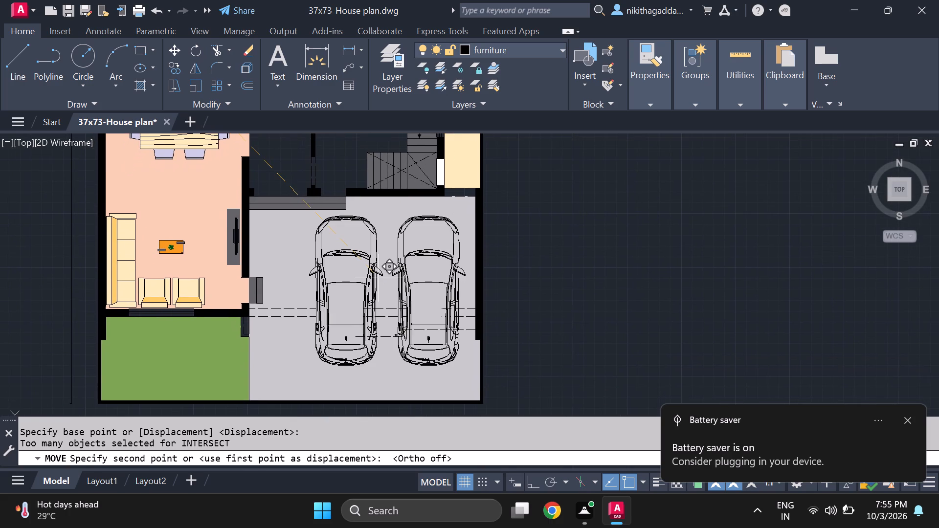
{"action": "left_click", "coordinate": [371, 273]}
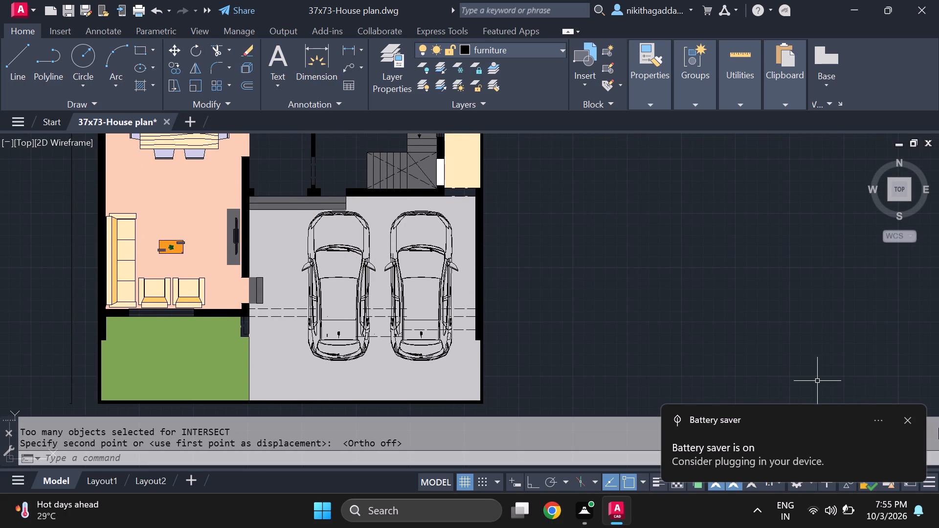
{"action": "left_click", "coordinate": [911, 420]}
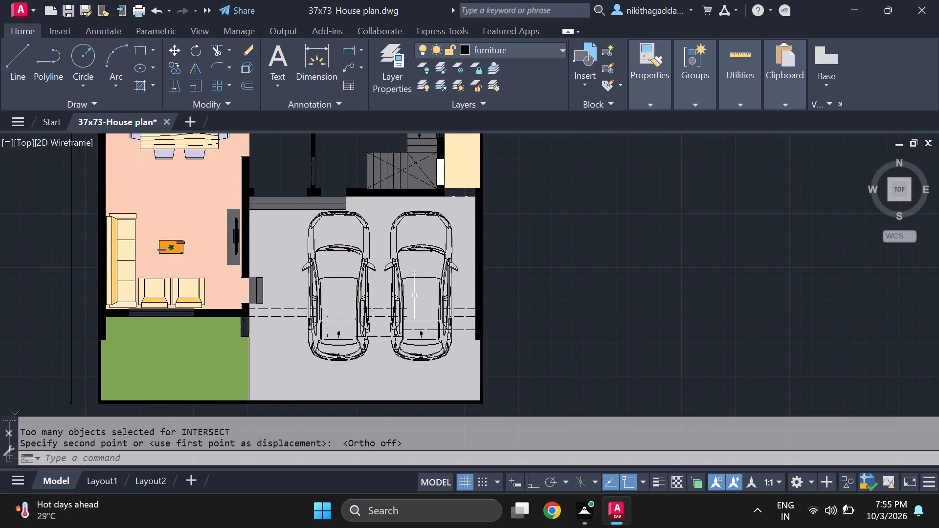
Examine the placement of the two cars in the parking area against the steps, walls and overall house plan.
{"action": "scroll", "coordinate": [414, 296], "scroll_direction": "up", "scroll_amount": 2}
{"action": "scroll", "coordinate": [412, 309], "scroll_direction": "down", "scroll_amount": 3}
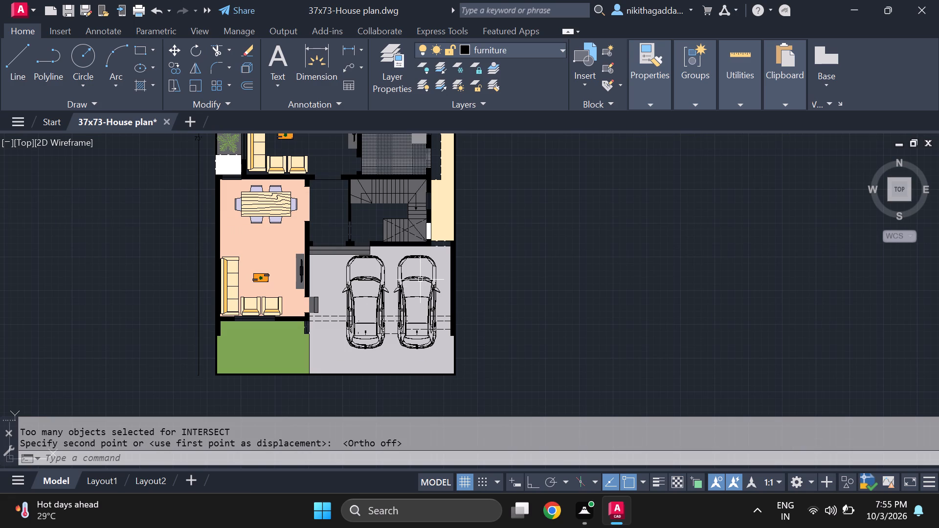
{"action": "scroll", "coordinate": [410, 289], "scroll_direction": "down", "scroll_amount": 2}
{"action": "scroll", "coordinate": [391, 300], "scroll_direction": "up", "scroll_amount": 2}
{"action": "scroll", "coordinate": [398, 303], "scroll_direction": "down", "scroll_amount": 2}
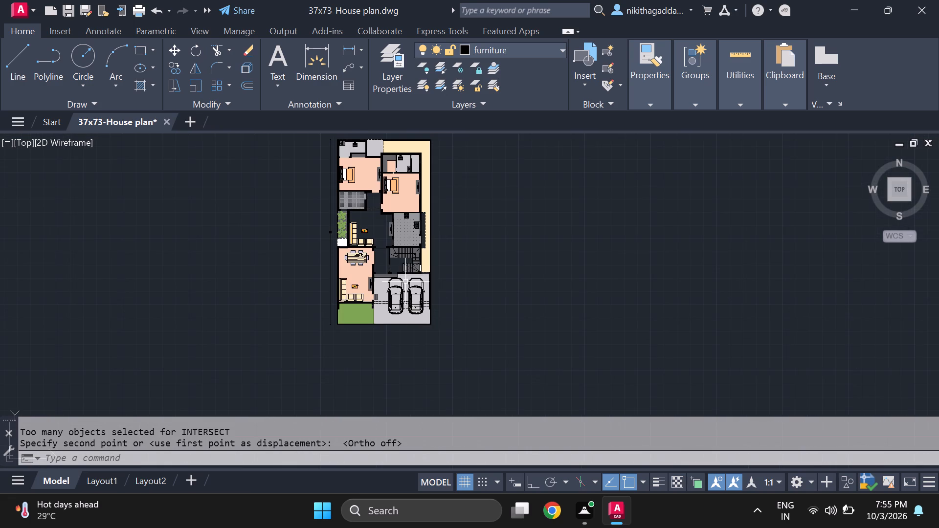
{"action": "middle_click_drag", "start_coordinate": [405, 282], "coordinate": [492, 312]}
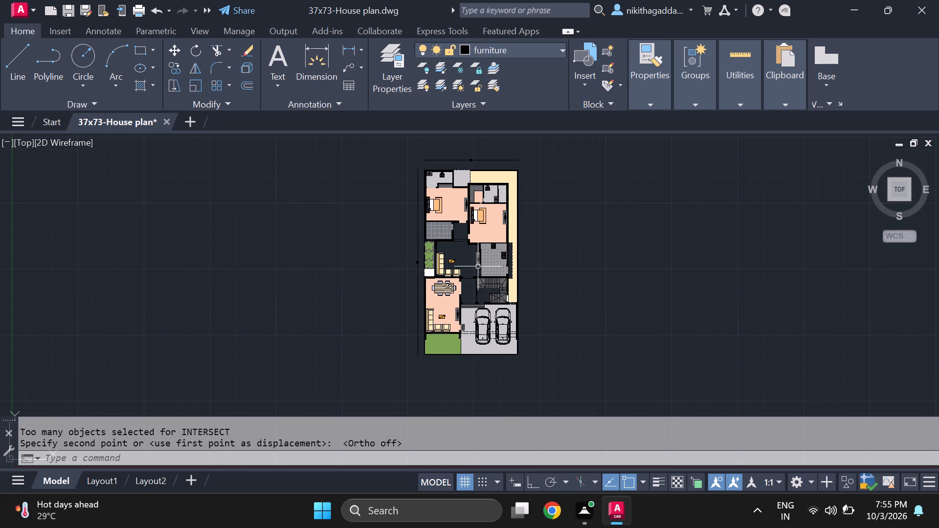
{"action": "scroll", "coordinate": [482, 267], "scroll_direction": "up", "scroll_amount": 3}
{"action": "scroll", "coordinate": [498, 308], "scroll_direction": "down", "scroll_amount": 2}
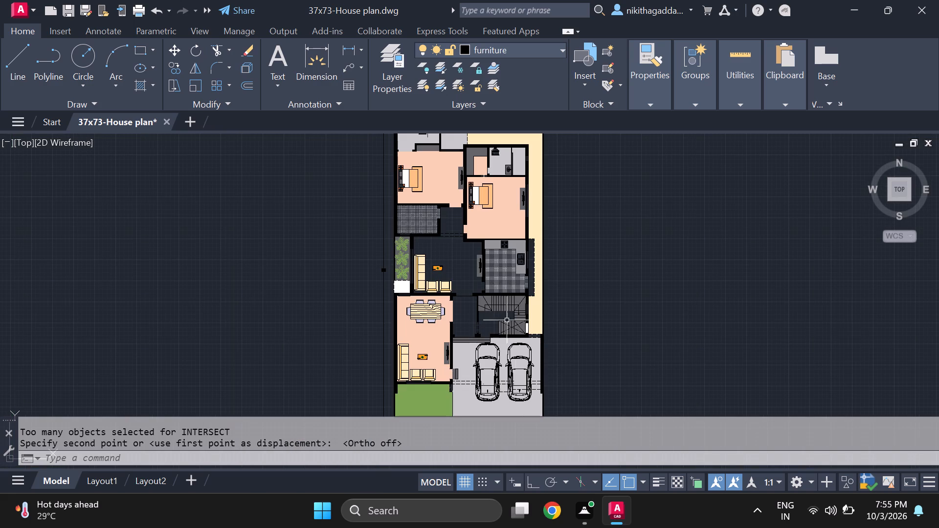
{"action": "middle_click_drag", "start_coordinate": [497, 386], "coordinate": [491, 360]}
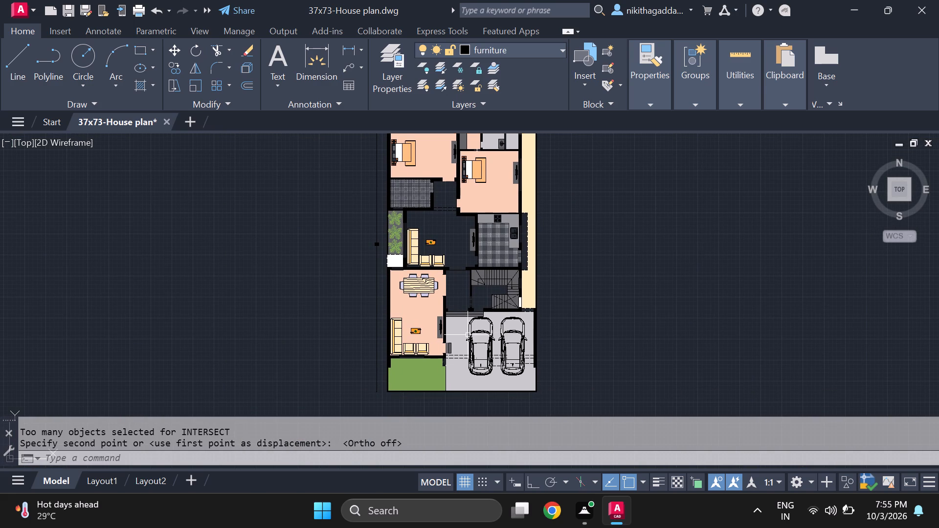
{"action": "scroll", "coordinate": [447, 358], "scroll_direction": "up", "scroll_amount": 3}
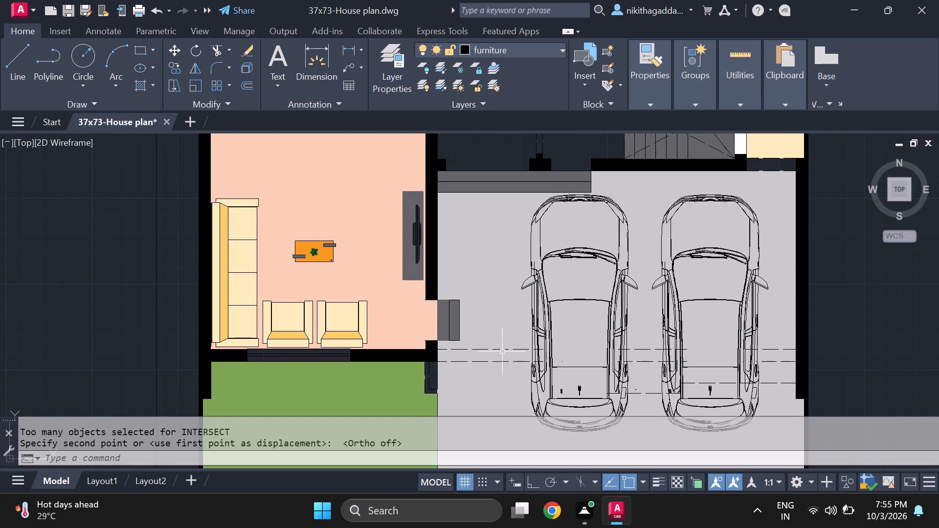
{"action": "scroll", "coordinate": [505, 357], "scroll_direction": "down", "scroll_amount": 1}
{"action": "middle_click_drag", "start_coordinate": [531, 376], "coordinate": [526, 373]}
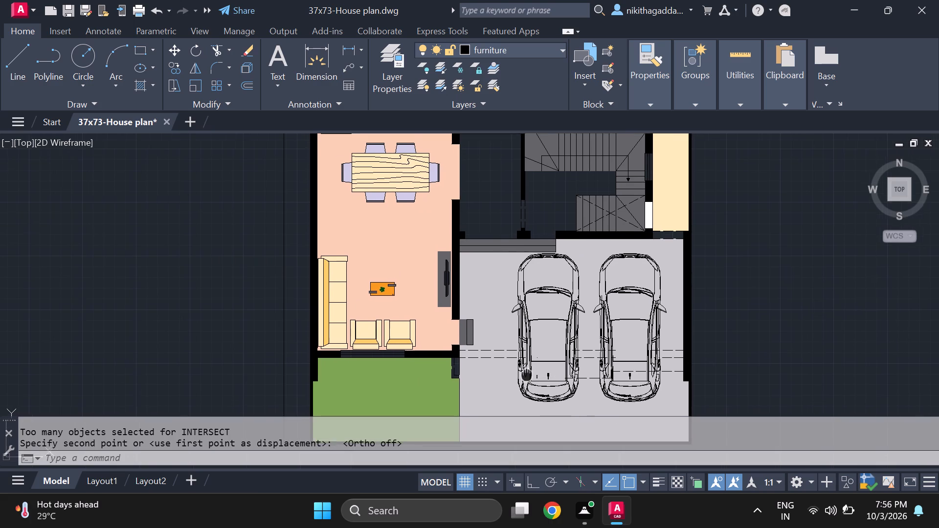
Make lawn the current layer and hatch the two unfilled strips at the lawn's northeast corner with SOLID in ByLayer colour.
{"action": "middle_click_drag", "start_coordinate": [526, 373], "coordinate": [508, 345]}
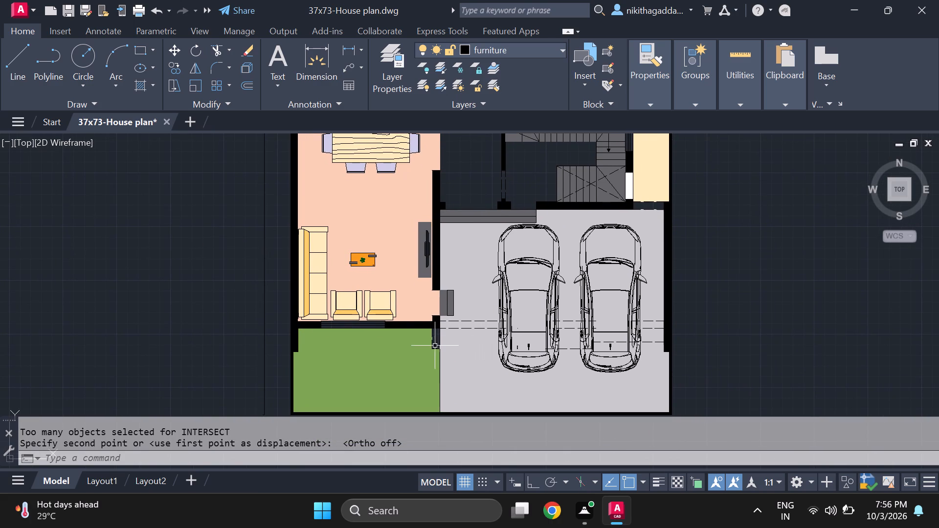
{"action": "type", "text": "hach"}
{"action": "key", "text": "Escape"}
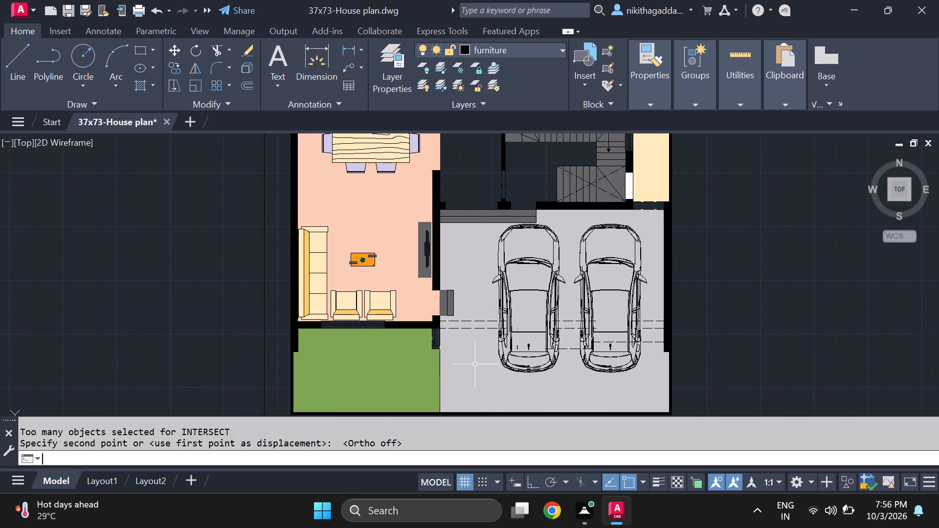
{"action": "left_click", "coordinate": [551, 46]}
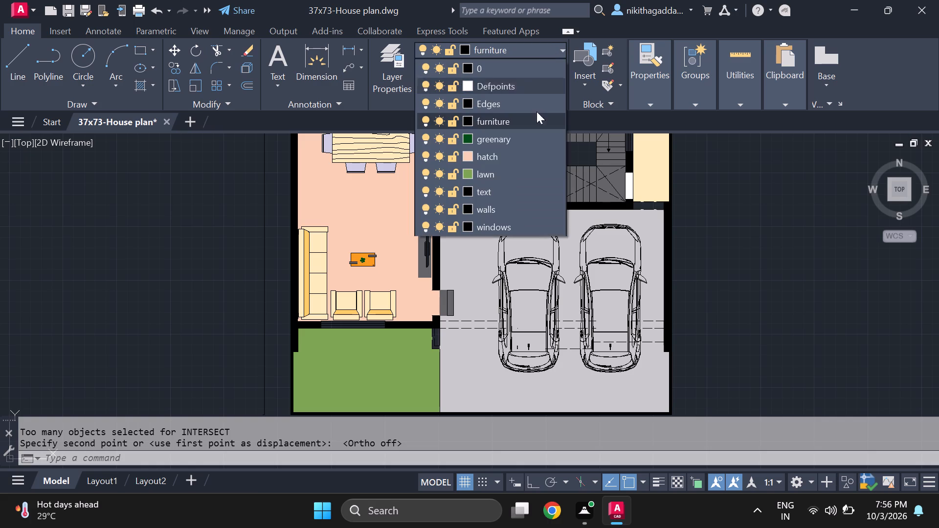
{"action": "left_click", "coordinate": [504, 173]}
{"action": "type", "text": "hatch"}
{"action": "key", "text": "Return"}
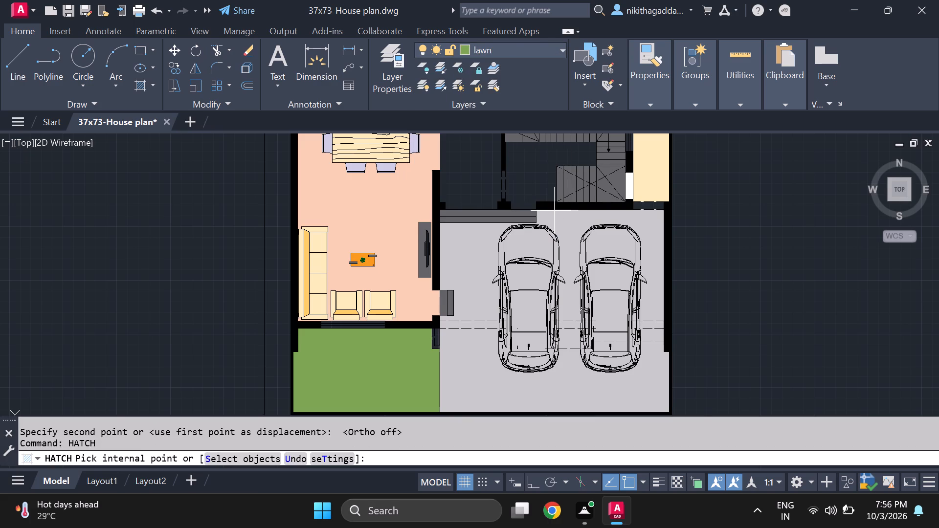
{"action": "scroll", "coordinate": [443, 344], "scroll_direction": "up", "scroll_amount": 3}
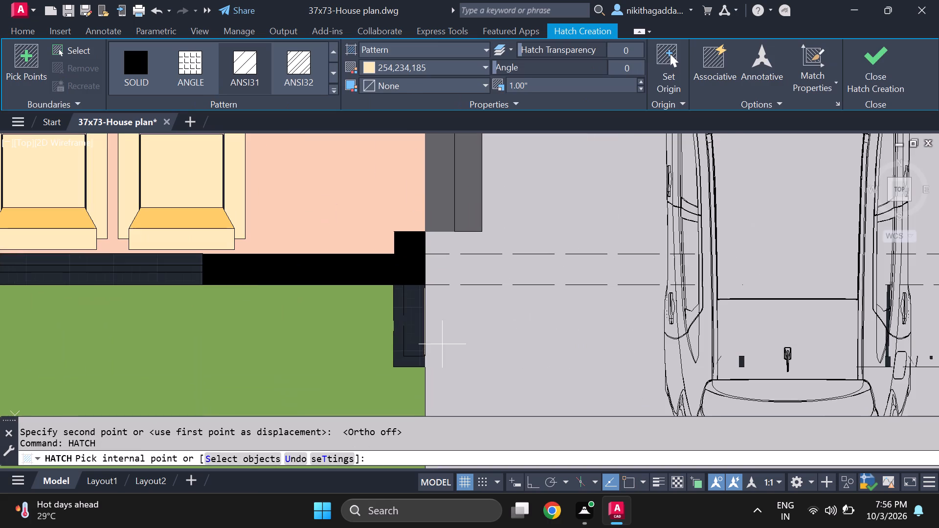
{"action": "left_click", "coordinate": [427, 67]}
{"action": "left_click", "coordinate": [411, 81]}
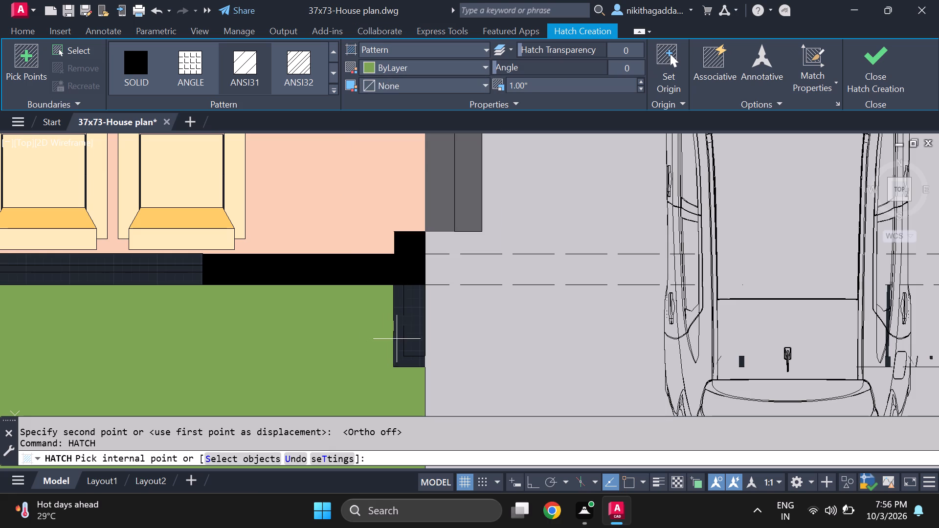
{"action": "left_click", "coordinate": [398, 338]}
{"action": "left_click", "coordinate": [160, 65]}
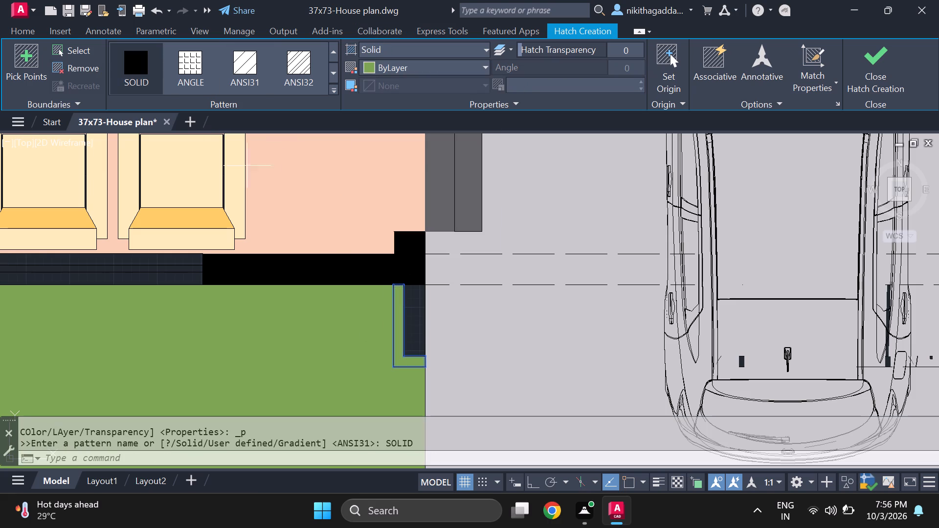
{"action": "left_click", "coordinate": [409, 317]}
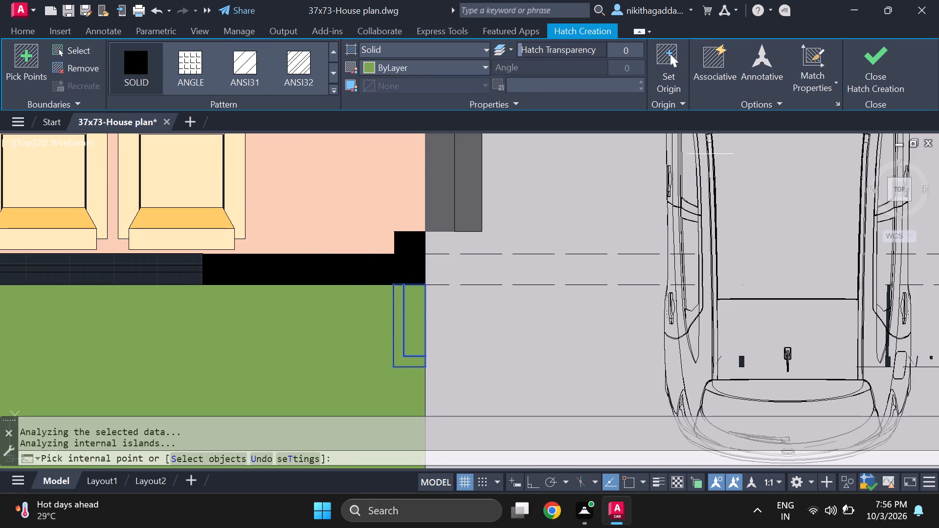
{"action": "left_click", "coordinate": [885, 65]}
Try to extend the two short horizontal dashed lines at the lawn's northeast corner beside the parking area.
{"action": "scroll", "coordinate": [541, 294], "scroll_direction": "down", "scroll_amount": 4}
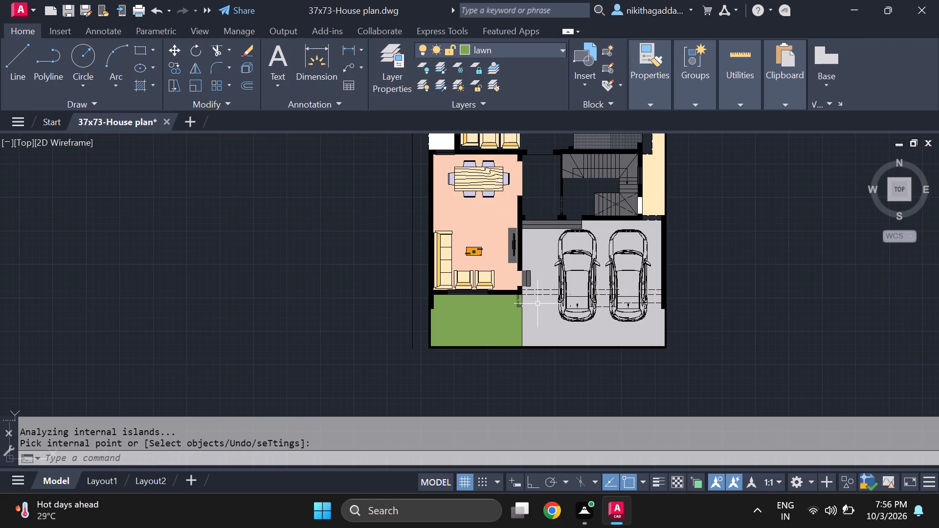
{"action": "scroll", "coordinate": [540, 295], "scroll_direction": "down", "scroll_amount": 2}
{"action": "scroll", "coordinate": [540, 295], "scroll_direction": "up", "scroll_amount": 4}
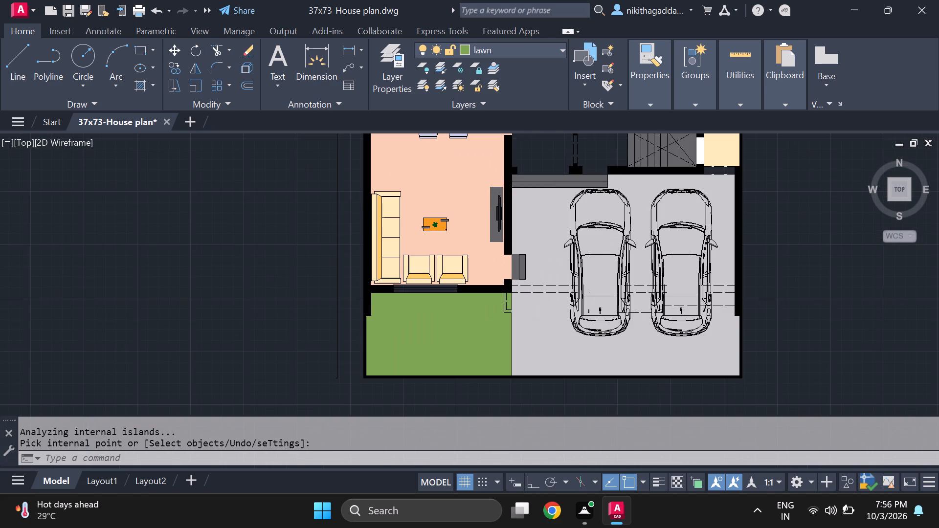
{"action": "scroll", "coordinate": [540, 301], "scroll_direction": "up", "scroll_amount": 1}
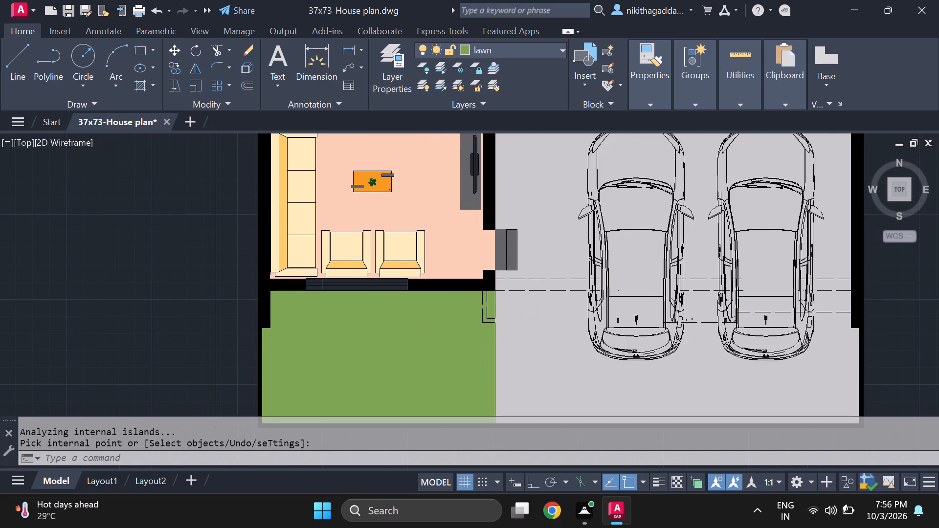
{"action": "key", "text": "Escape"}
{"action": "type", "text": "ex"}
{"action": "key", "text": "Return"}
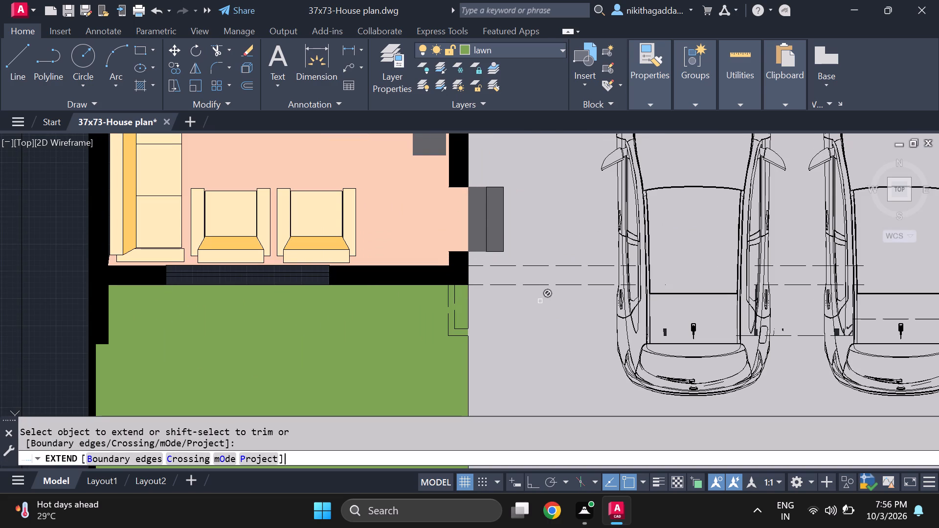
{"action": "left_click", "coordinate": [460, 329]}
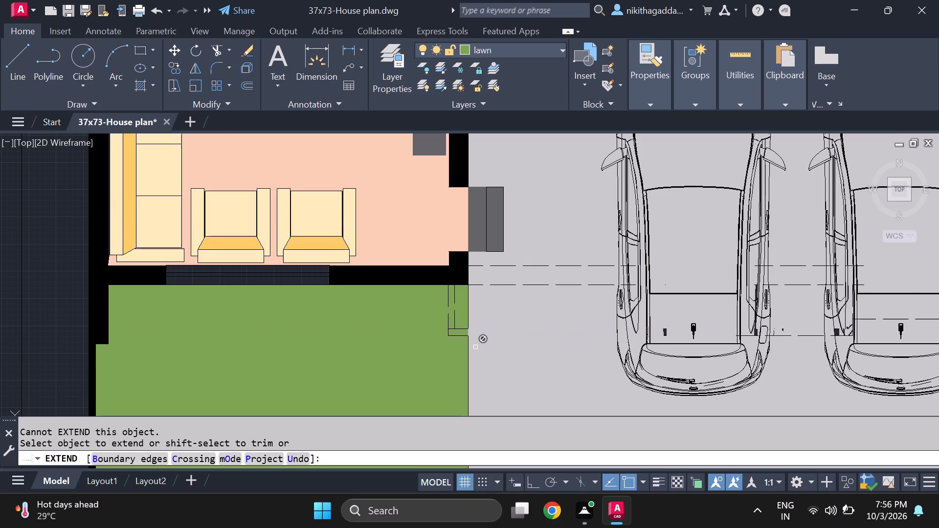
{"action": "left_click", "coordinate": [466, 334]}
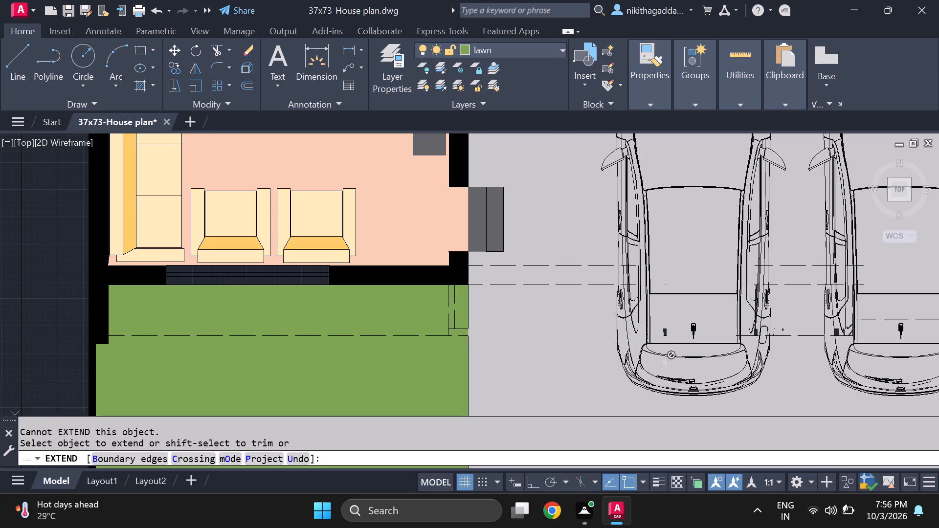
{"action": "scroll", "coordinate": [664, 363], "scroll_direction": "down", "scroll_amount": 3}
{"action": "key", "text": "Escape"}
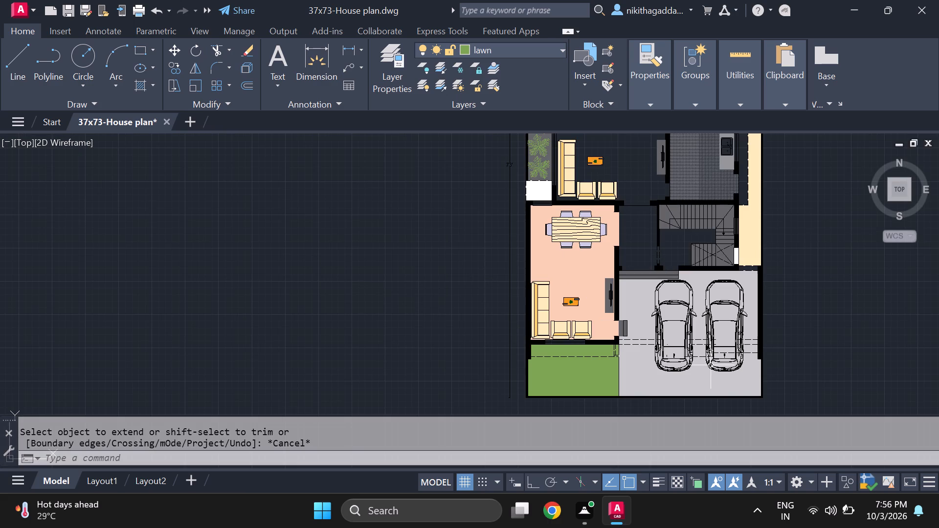
Erase the two horizontal and two vertical dashed lines at the lawn's northeast corner.
{"action": "scroll", "coordinate": [616, 352], "scroll_direction": "up", "scroll_amount": 3}
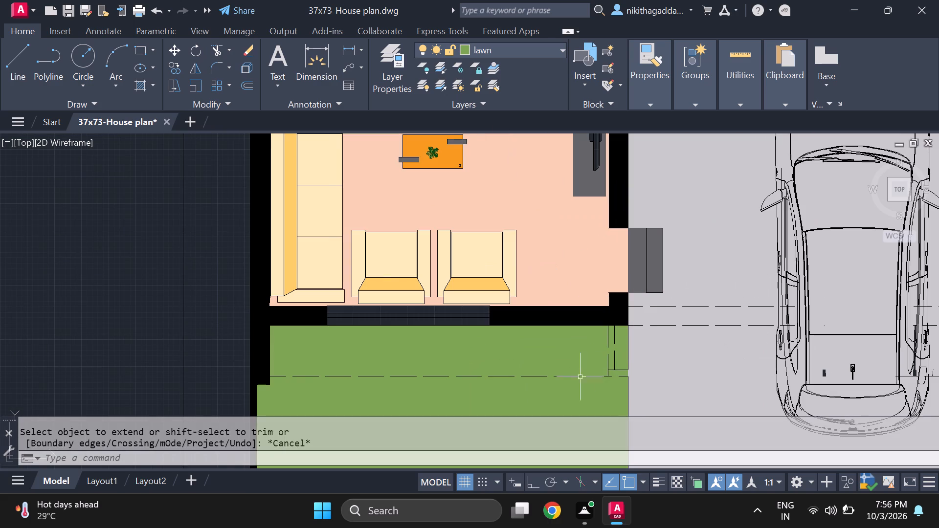
{"action": "left_click", "coordinate": [579, 375]}
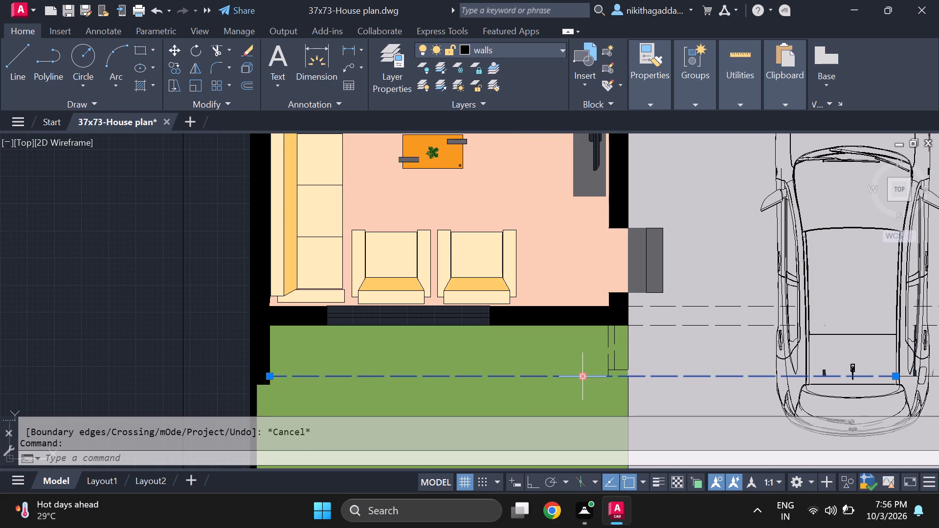
{"action": "key", "text": "Delete"}
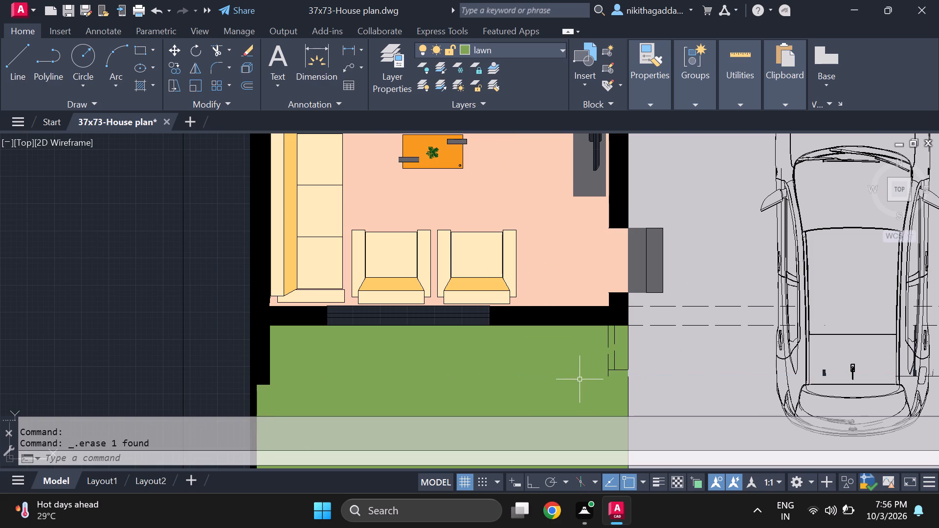
{"action": "left_click", "coordinate": [617, 370]}
{"action": "key", "text": "Delete"}
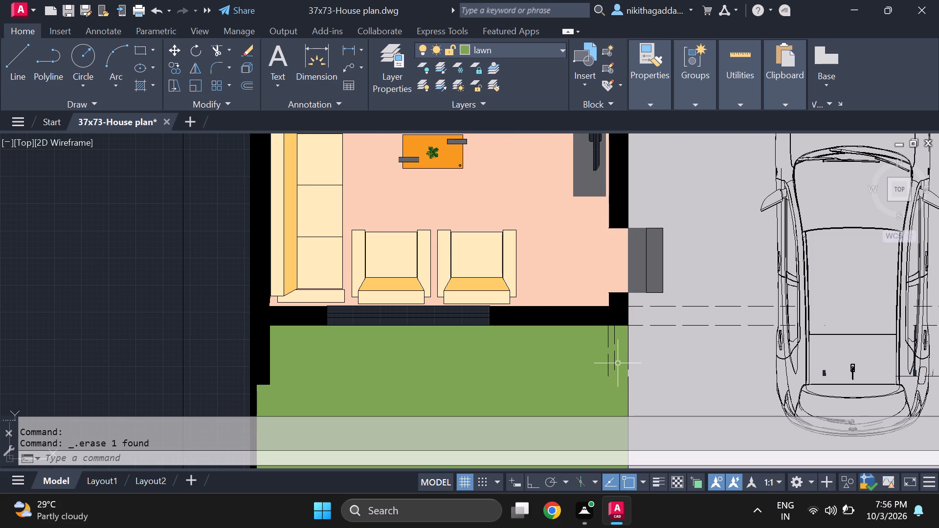
{"action": "scroll", "coordinate": [610, 359], "scroll_direction": "up", "scroll_amount": 2}
{"action": "left_click", "coordinate": [621, 349]}
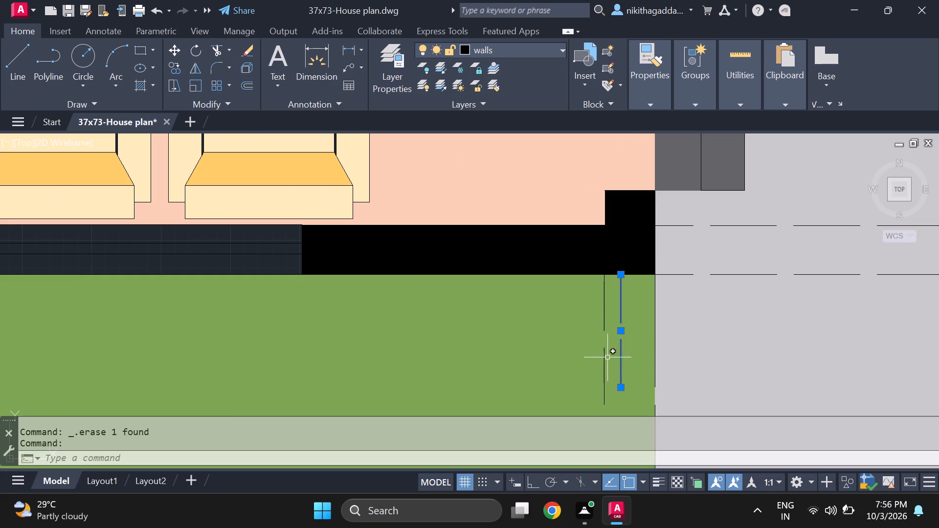
{"action": "left_click", "coordinate": [603, 360]}
{"action": "scroll", "coordinate": [621, 332], "scroll_direction": "down", "scroll_amount": 3}
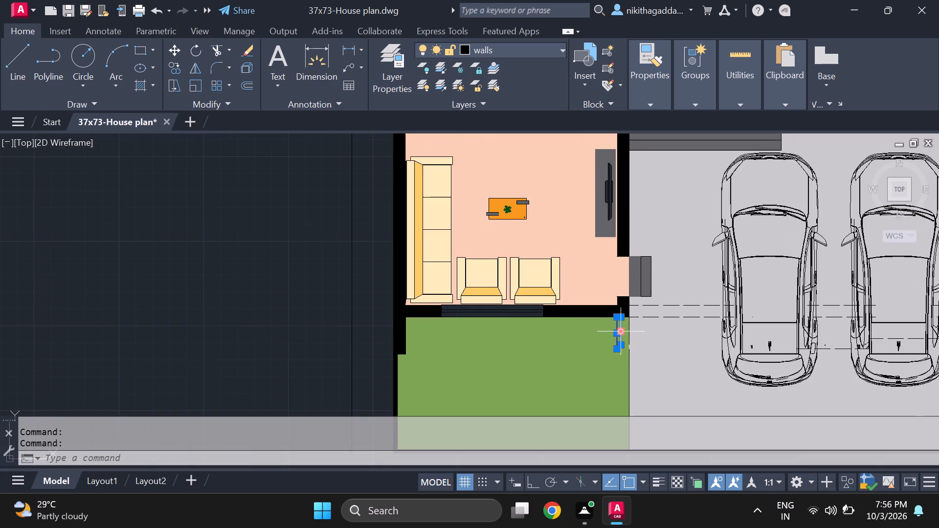
{"action": "scroll", "coordinate": [621, 332], "scroll_direction": "down", "scroll_amount": 1}
{"action": "key", "text": "Delete"}
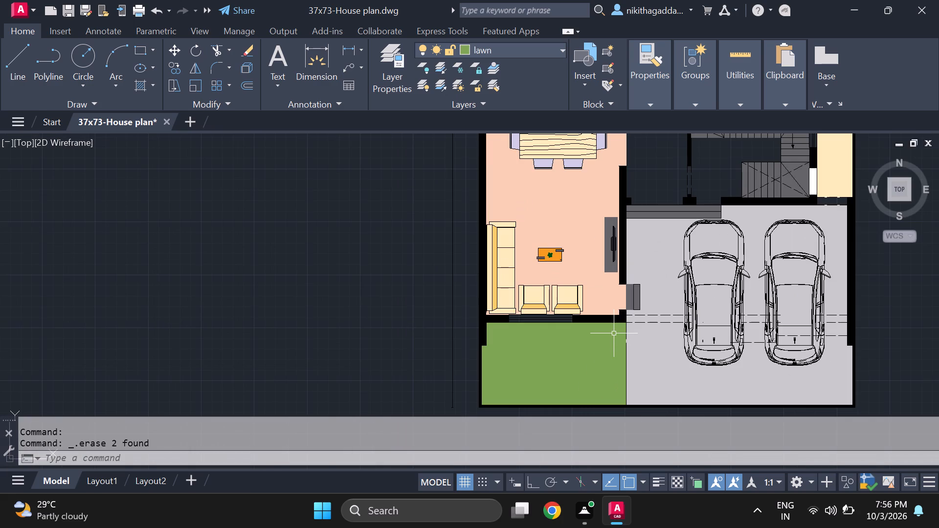
Erase the two southernmost dashed lines crossing the rear of the cars, one between the cars and one reaching the east wall.
{"action": "scroll", "coordinate": [757, 347], "scroll_direction": "up", "scroll_amount": 3}
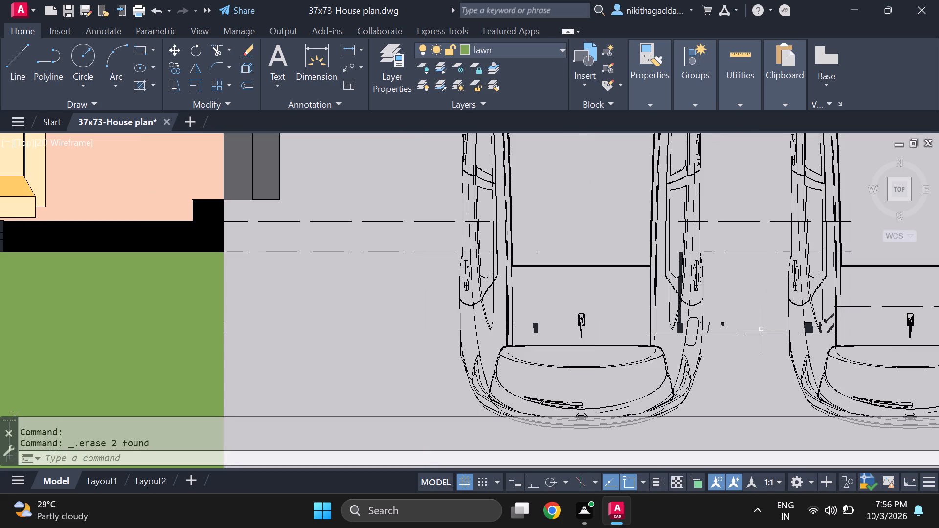
{"action": "left_click", "coordinate": [760, 332]}
{"action": "key", "text": "Delete"}
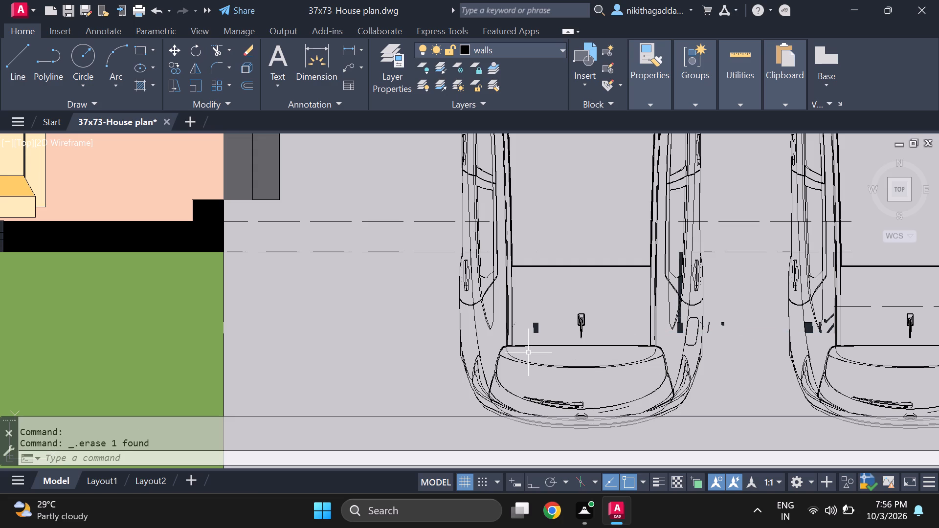
{"action": "scroll", "coordinate": [732, 314], "scroll_direction": "down", "scroll_amount": 4}
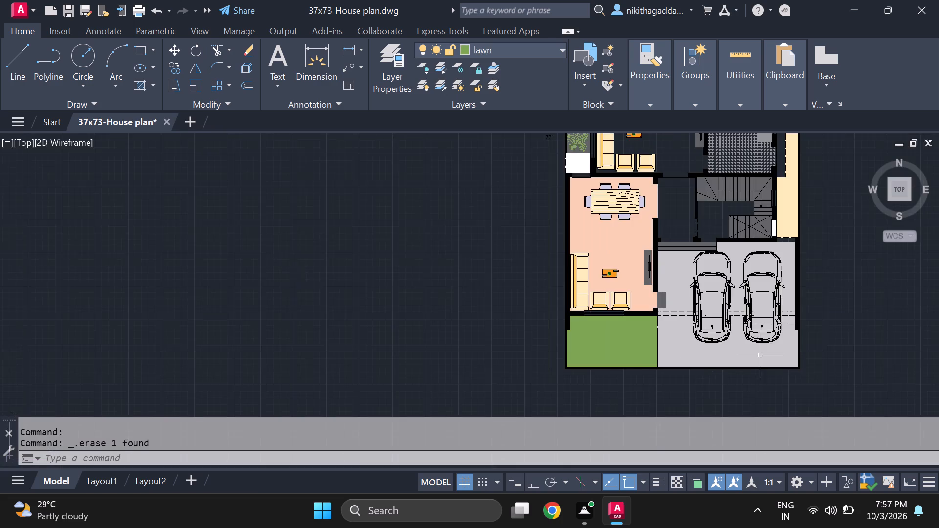
{"action": "scroll", "coordinate": [791, 319], "scroll_direction": "up", "scroll_amount": 3}
{"action": "left_click", "coordinate": [759, 342]}
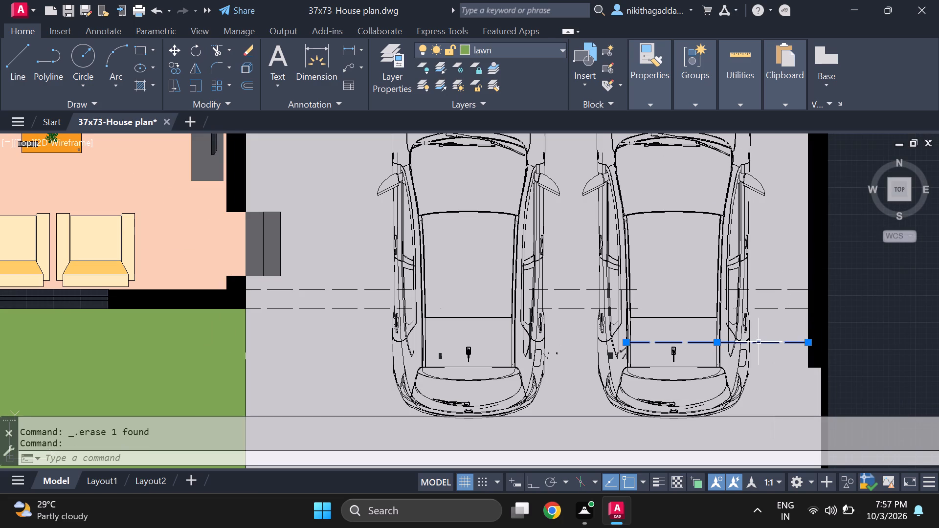
{"action": "key", "text": "Delete"}
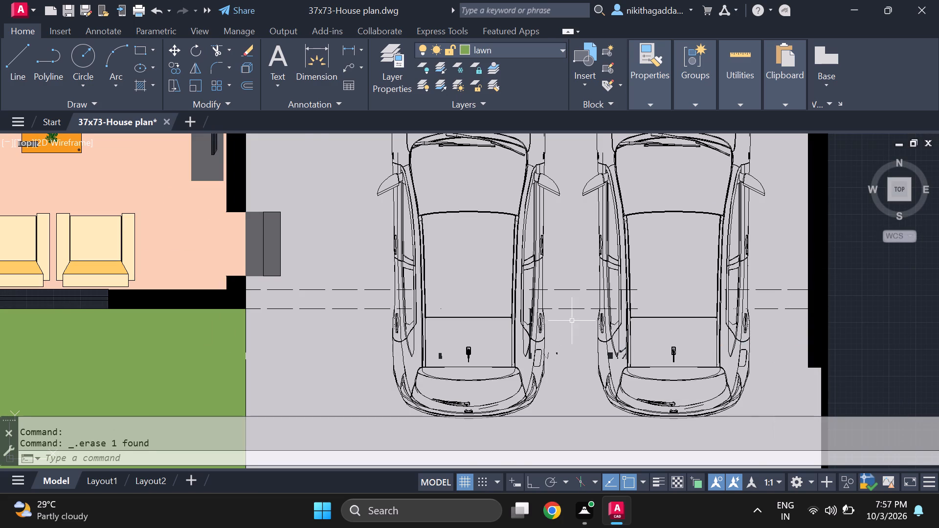
Examine the gaps around the parked cars and check the house plan from the parking area up to the bedrooms.
{"action": "scroll", "coordinate": [543, 350], "scroll_direction": "up", "scroll_amount": 4}
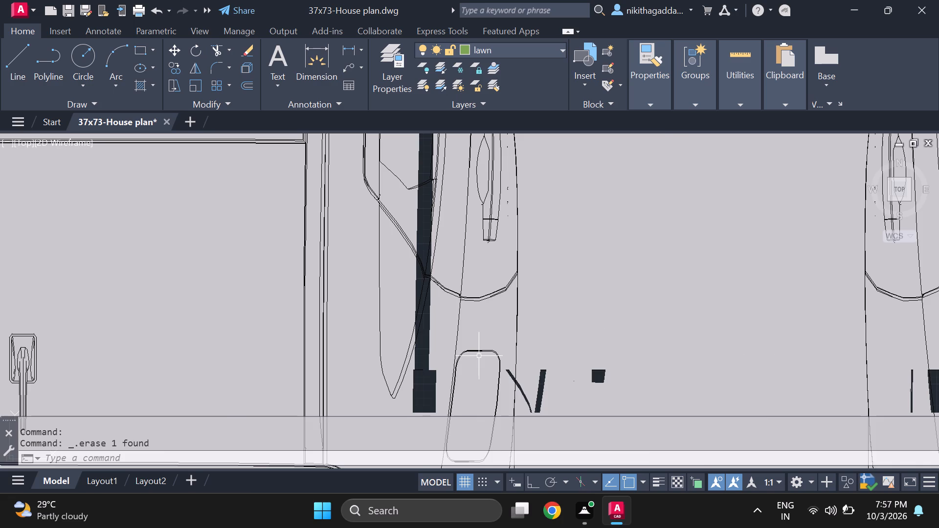
{"action": "scroll", "coordinate": [478, 356], "scroll_direction": "down", "scroll_amount": 6}
{"action": "scroll", "coordinate": [431, 237], "scroll_direction": "down", "scroll_amount": 2}
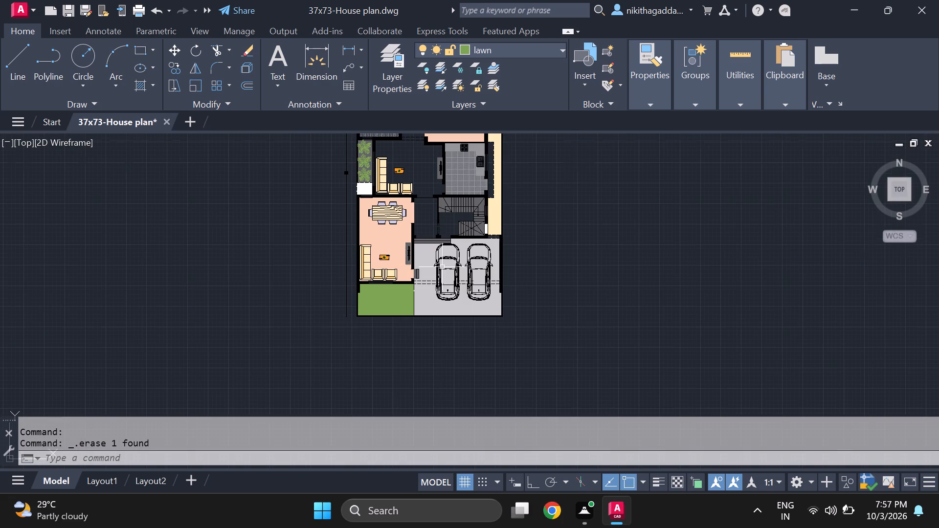
{"action": "middle_click", "coordinate": [445, 267]}
{"action": "middle_click_drag", "start_coordinate": [445, 268], "coordinate": [465, 313]}
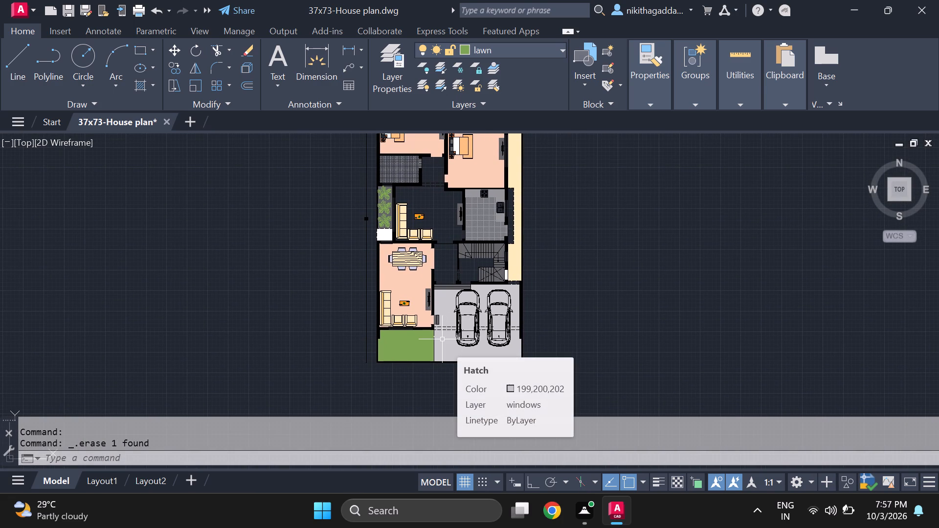
{"action": "middle_click", "coordinate": [442, 339]}
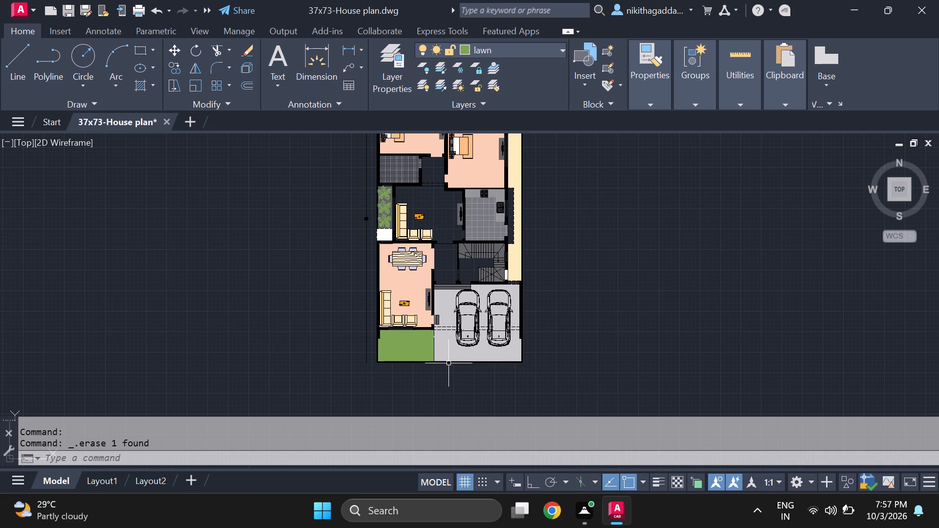
{"action": "middle_click_drag", "start_coordinate": [413, 238], "coordinate": [441, 356]}
{"action": "middle_click_drag", "start_coordinate": [441, 356], "coordinate": [411, 281]}
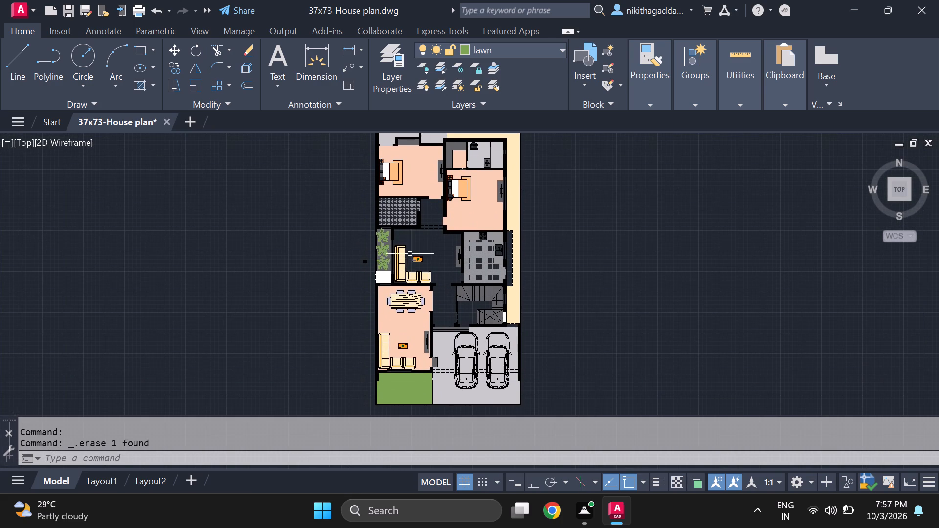
{"action": "middle_click_drag", "start_coordinate": [328, 265], "coordinate": [278, 302]}
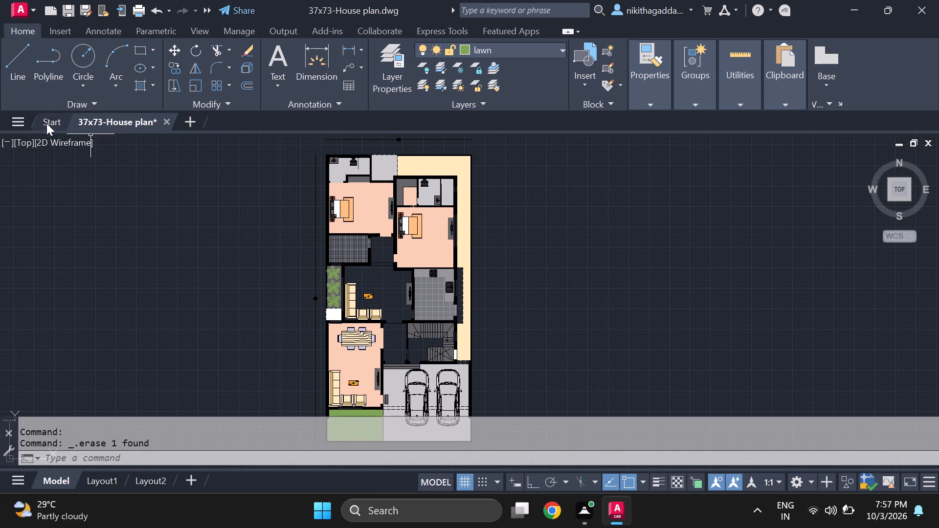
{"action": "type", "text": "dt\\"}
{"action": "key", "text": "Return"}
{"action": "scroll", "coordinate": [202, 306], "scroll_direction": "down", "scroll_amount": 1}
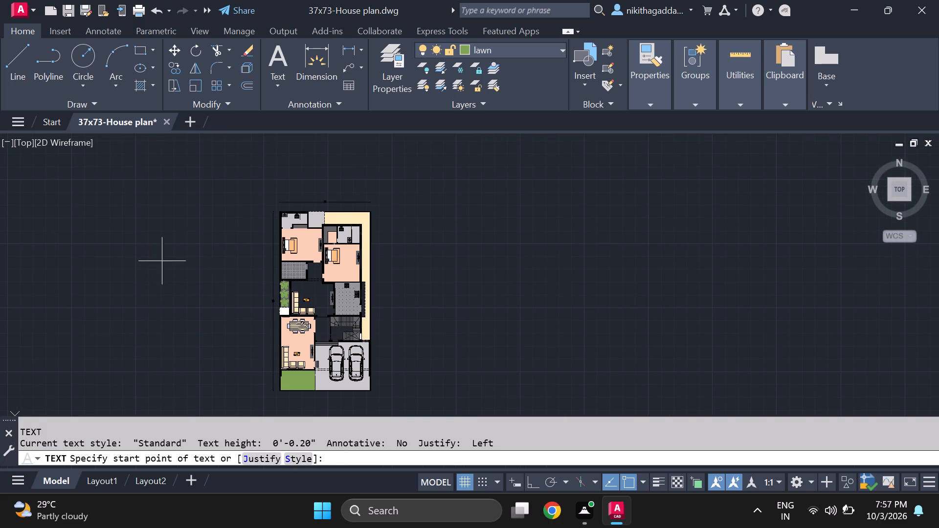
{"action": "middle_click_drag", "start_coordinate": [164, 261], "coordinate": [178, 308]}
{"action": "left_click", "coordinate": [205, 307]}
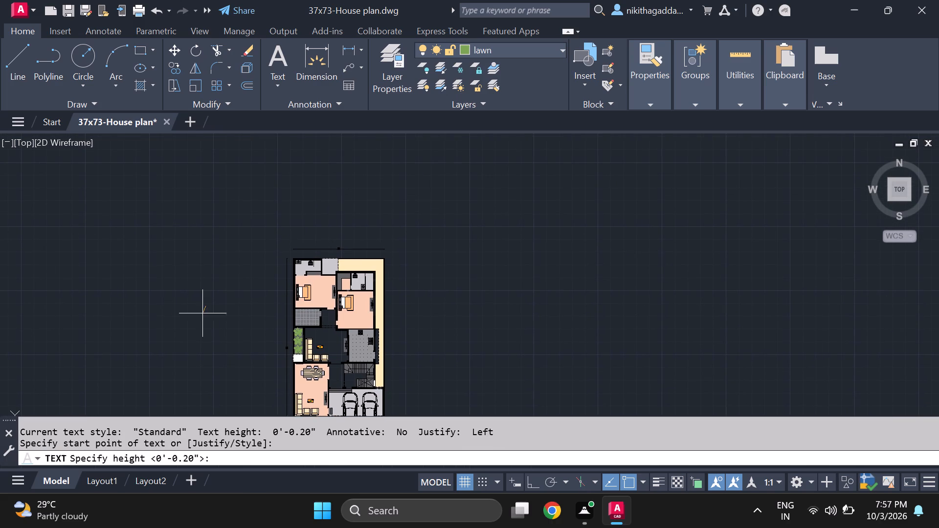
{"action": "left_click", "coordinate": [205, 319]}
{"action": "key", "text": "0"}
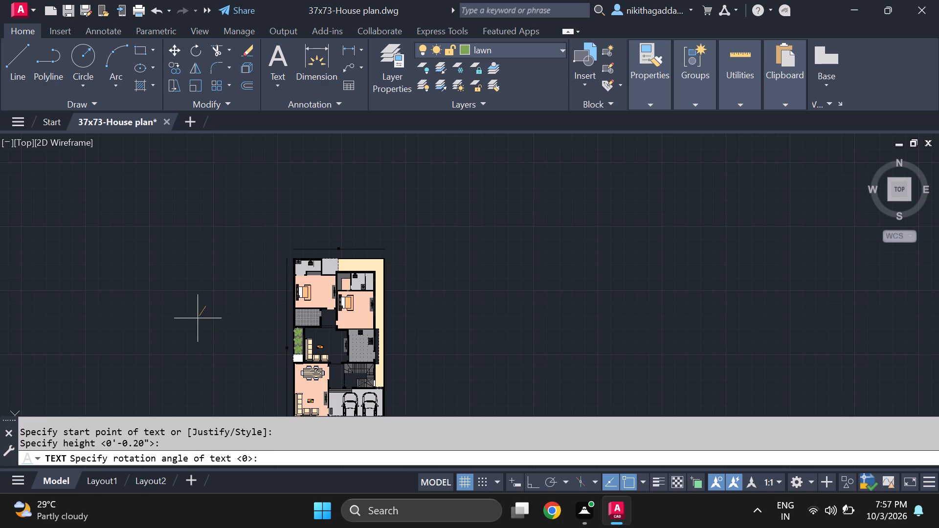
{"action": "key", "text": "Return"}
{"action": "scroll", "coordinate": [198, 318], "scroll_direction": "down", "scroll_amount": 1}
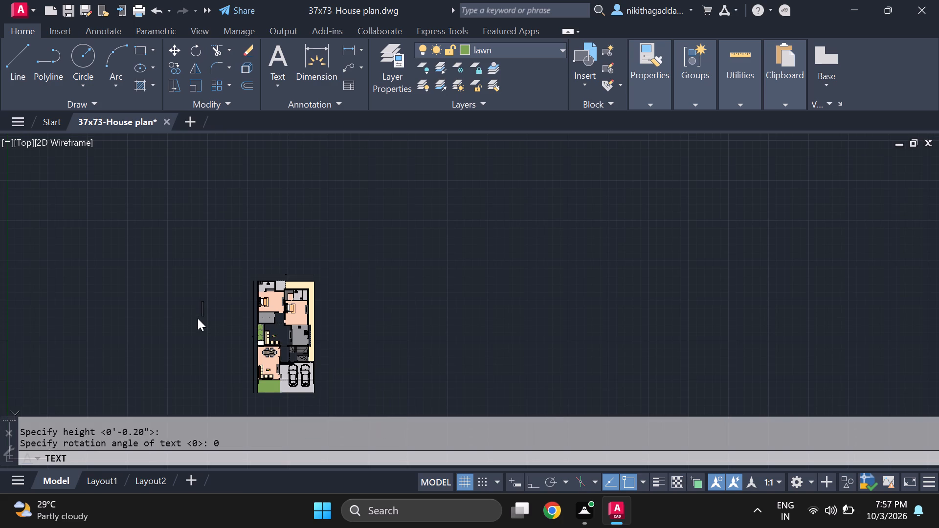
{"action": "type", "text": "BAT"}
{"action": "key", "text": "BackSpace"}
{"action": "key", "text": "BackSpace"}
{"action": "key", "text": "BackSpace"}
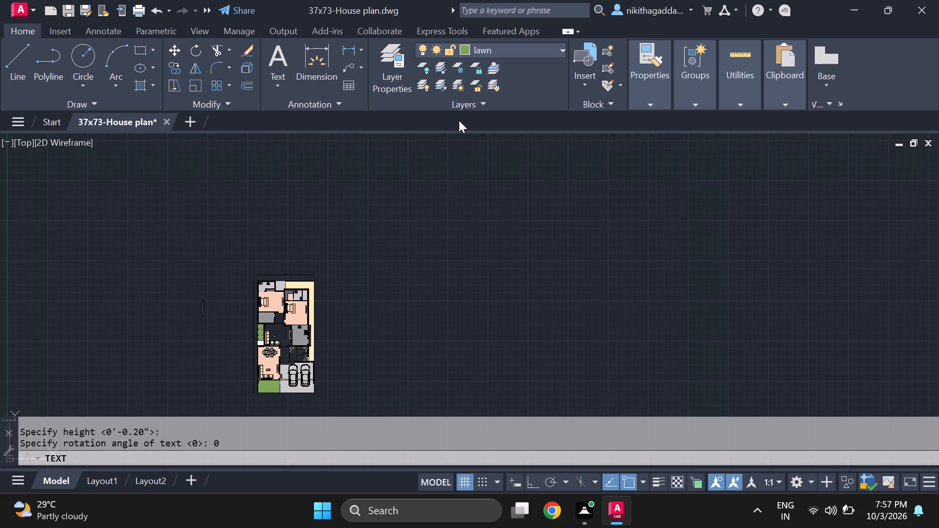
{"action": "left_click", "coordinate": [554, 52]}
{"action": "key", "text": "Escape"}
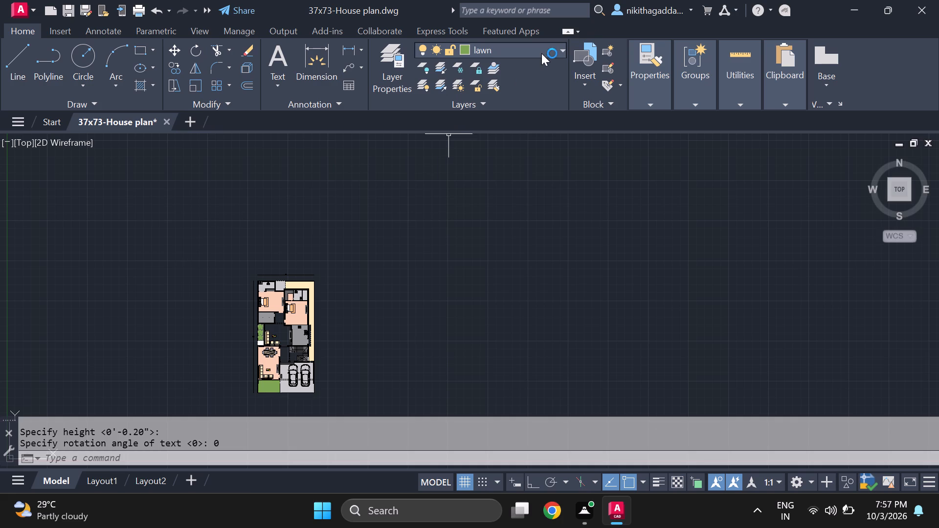
Make the text layer current and place single-line text BATH at 0 rotation in the empty space east of the plan.
{"action": "left_click", "coordinate": [541, 53]}
{"action": "left_click", "coordinate": [484, 192]}
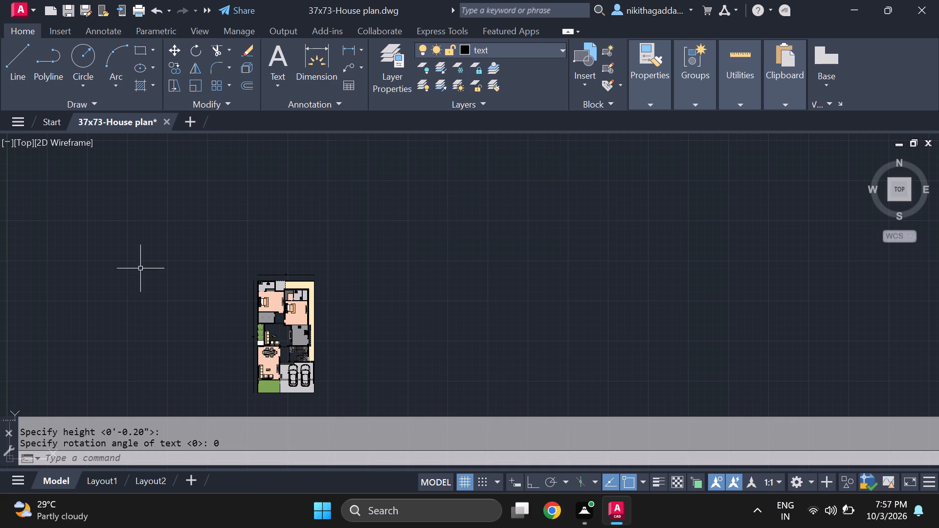
{"action": "type", "text": "DT"}
{"action": "key", "text": "Return"}
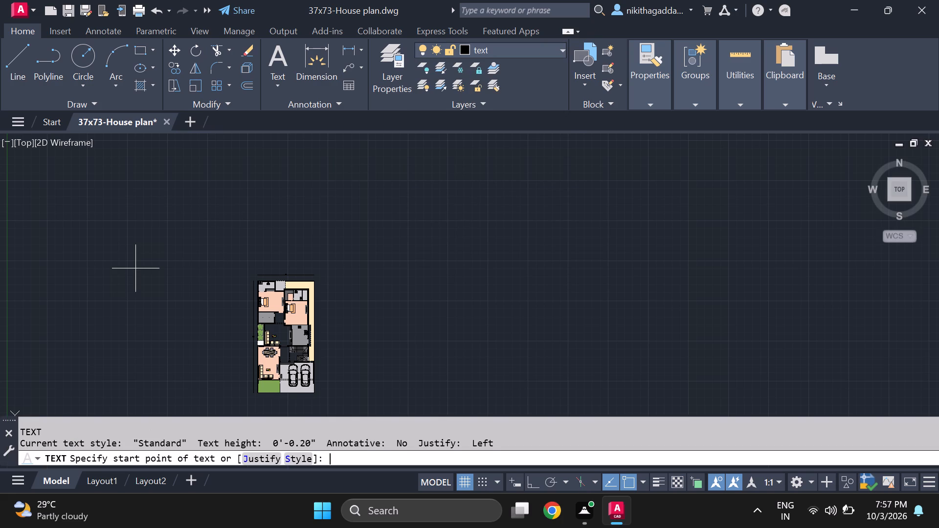
{"action": "left_click", "coordinate": [388, 274]}
{"action": "left_click", "coordinate": [391, 286]}
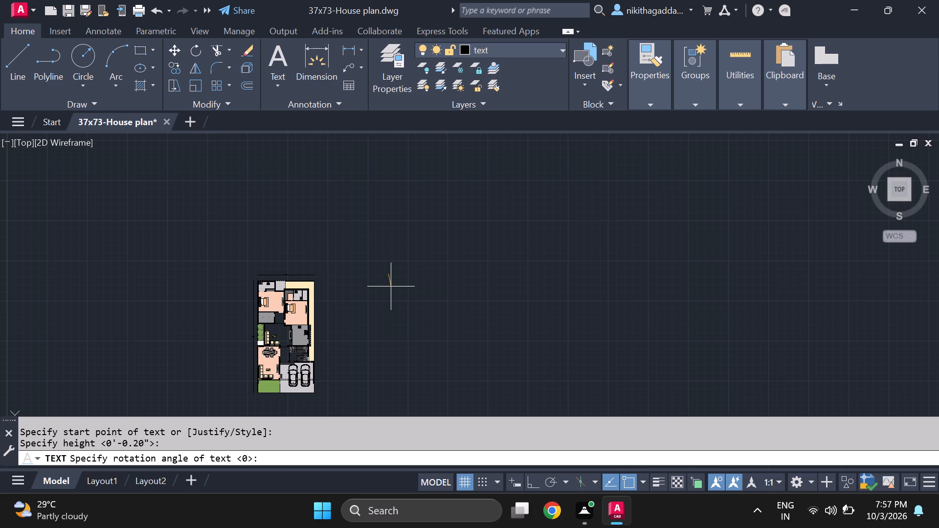
{"action": "key", "text": "0"}
{"action": "key", "text": "Return"}
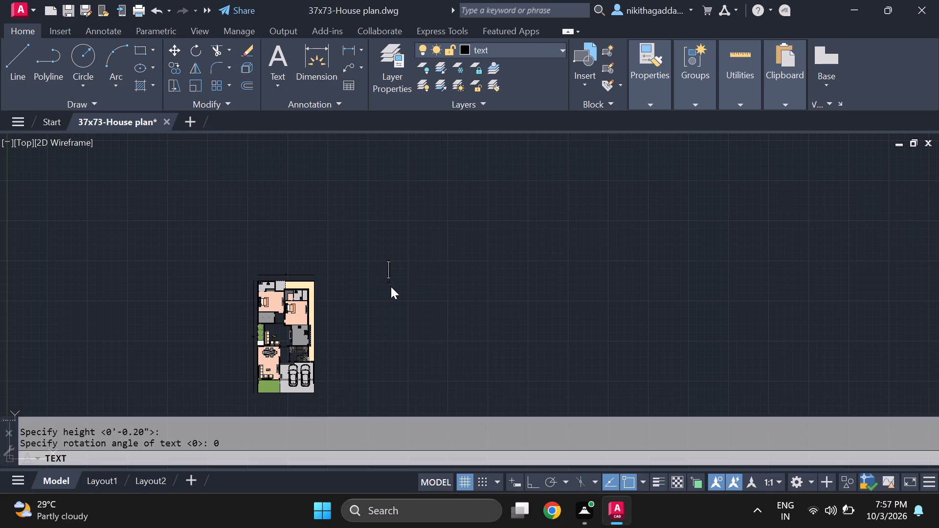
{"action": "type", "text": "BAT"}
{"action": "key", "text": "h"}
{"action": "key", "text": "Return"}
{"action": "key", "text": "Return"}
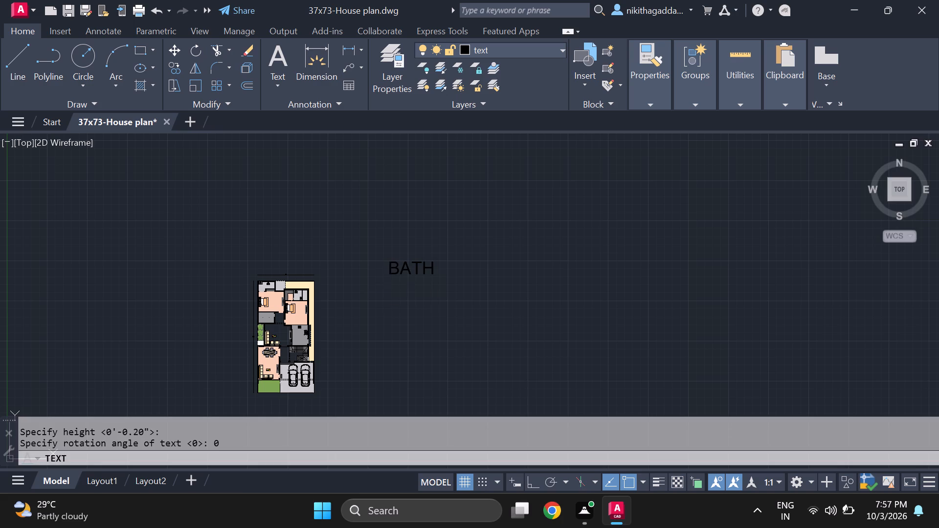
Copy the BATH text directly below the original.
{"action": "left_click_drag", "start_coordinate": [448, 243], "coordinate": [436, 255]}
{"action": "left_click", "coordinate": [387, 302]}
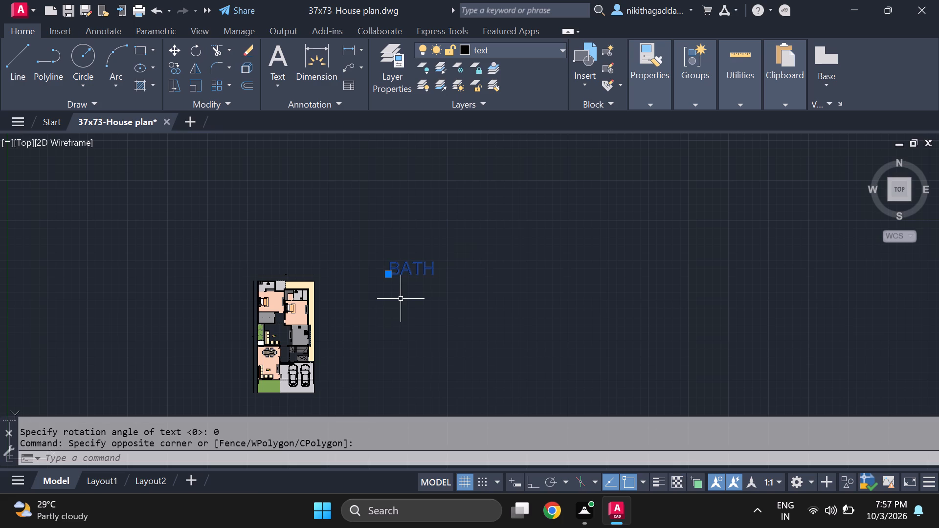
{"action": "type", "text": "CO"}
{"action": "key", "text": "Return"}
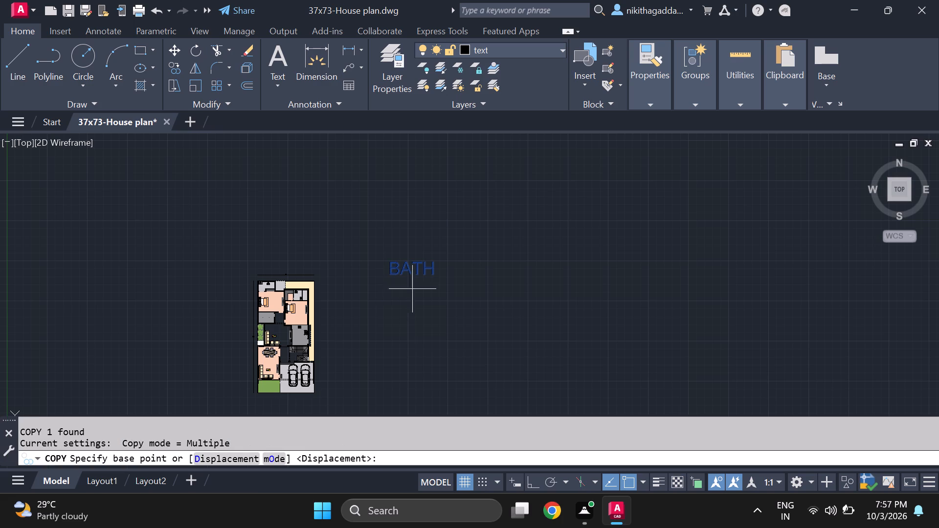
{"action": "left_click", "coordinate": [395, 272]}
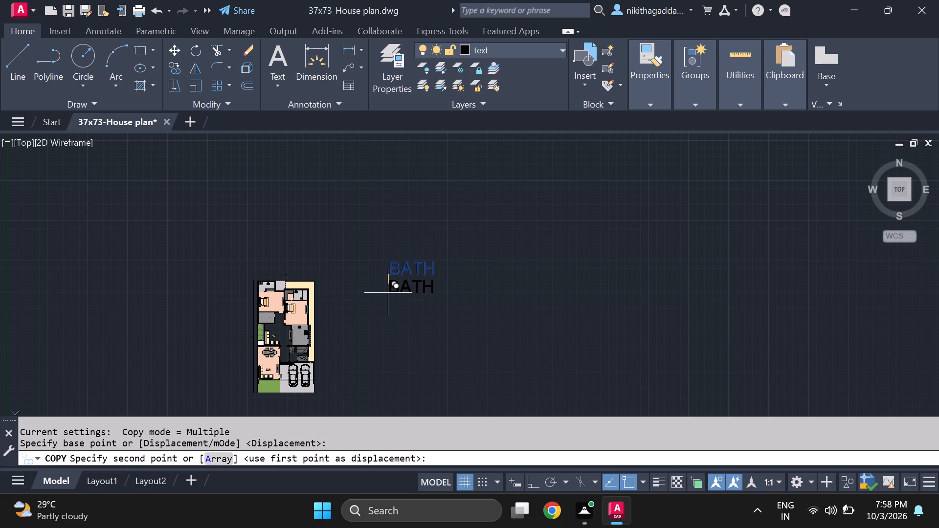
{"action": "scroll", "coordinate": [388, 293], "scroll_direction": "up", "scroll_amount": 2}
{"action": "left_click", "coordinate": [388, 293]}
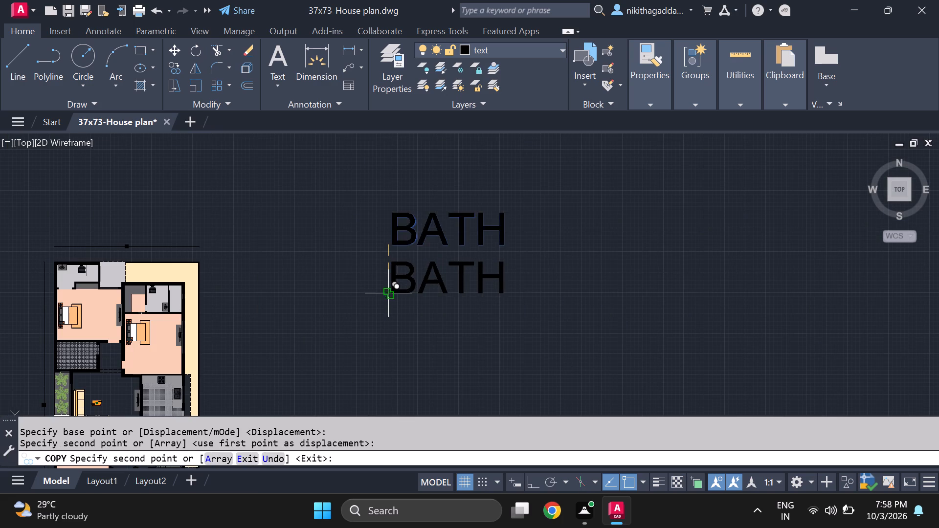
{"action": "key", "text": "Escape"}
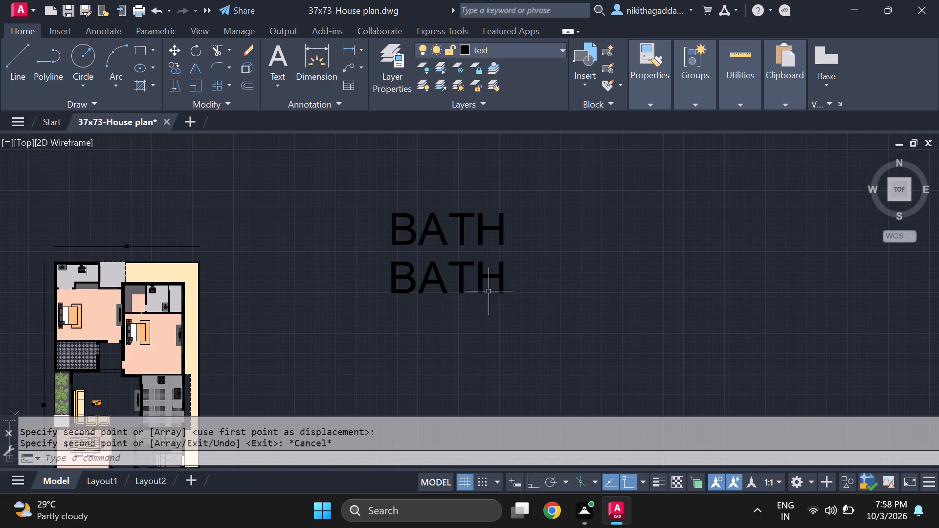
Change the lower copy of the BATH text to 10'-6"X6'-3".
{"action": "double_click", "coordinate": [397, 279]}
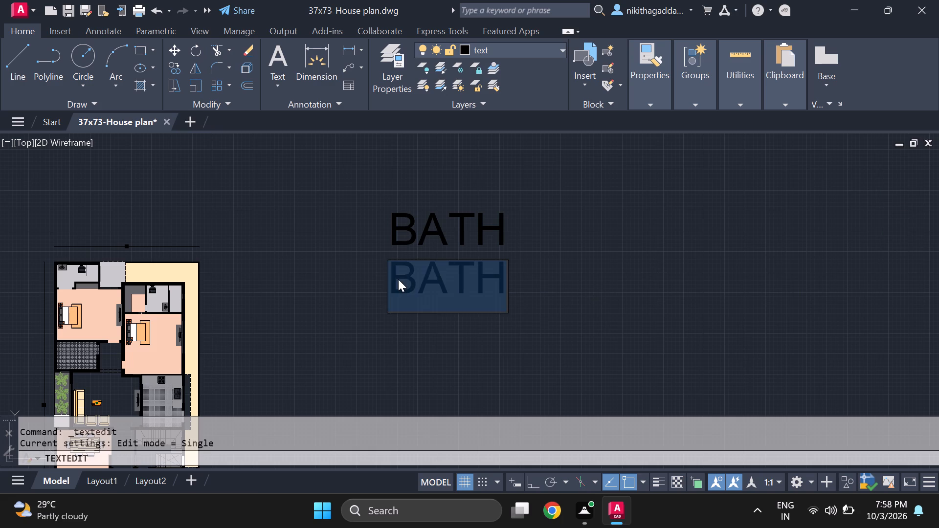
{"action": "key", "text": "Delete"}
{"action": "type", "text": "10"}
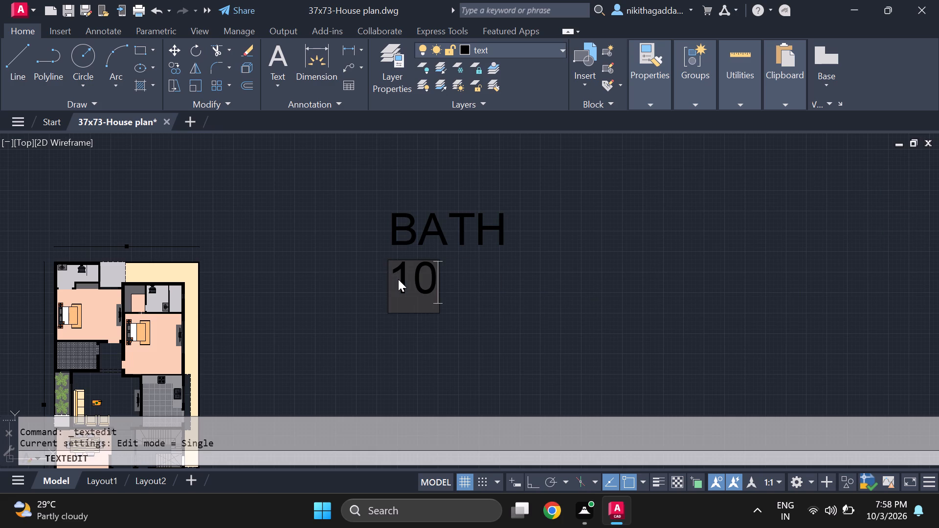
{"action": "type", "text": "'-"}
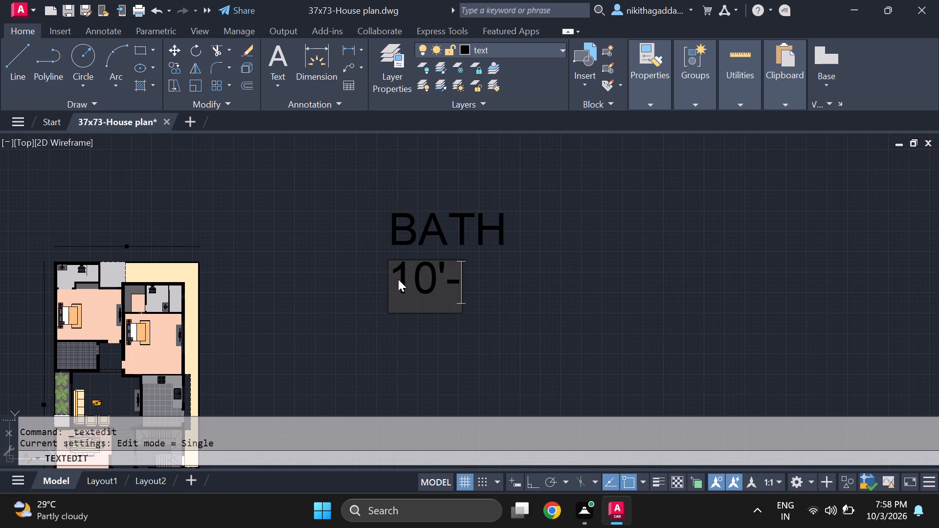
{"action": "key", "text": "6"}
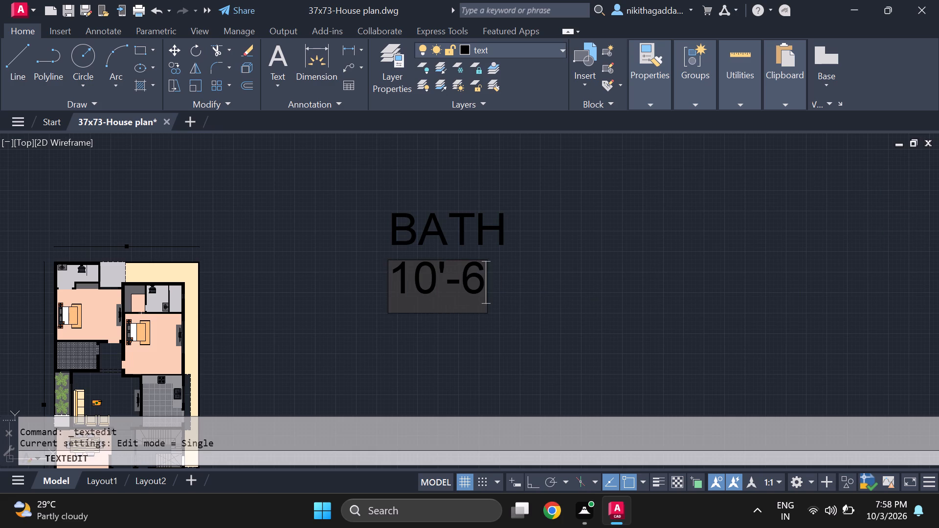
{"action": "key", "text": "shift+quotedbl"}
{"action": "key", "text": "x"}
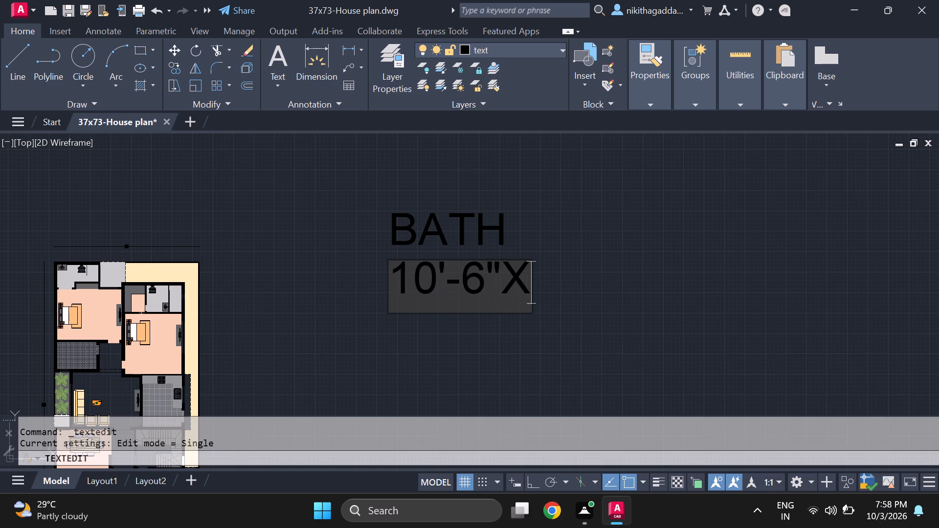
{"action": "type", "text": "6'"}
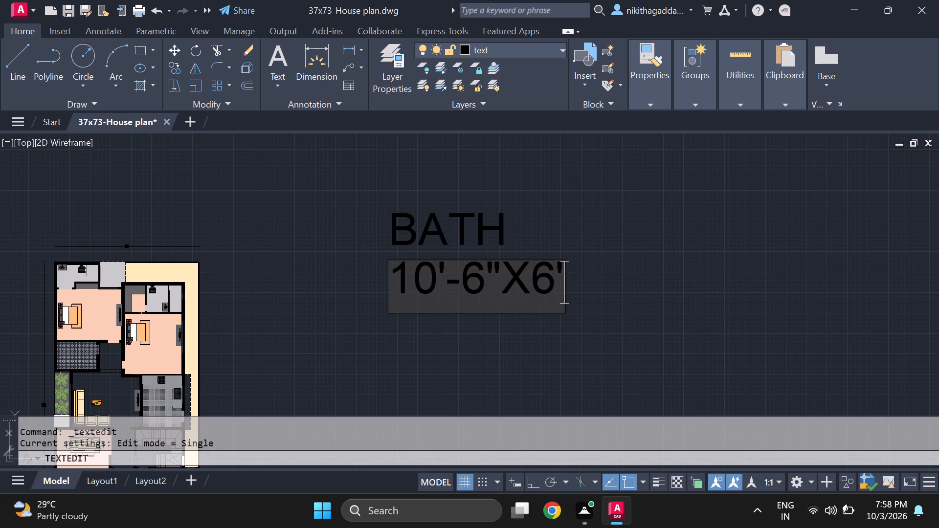
{"action": "type", "text": "-3"}
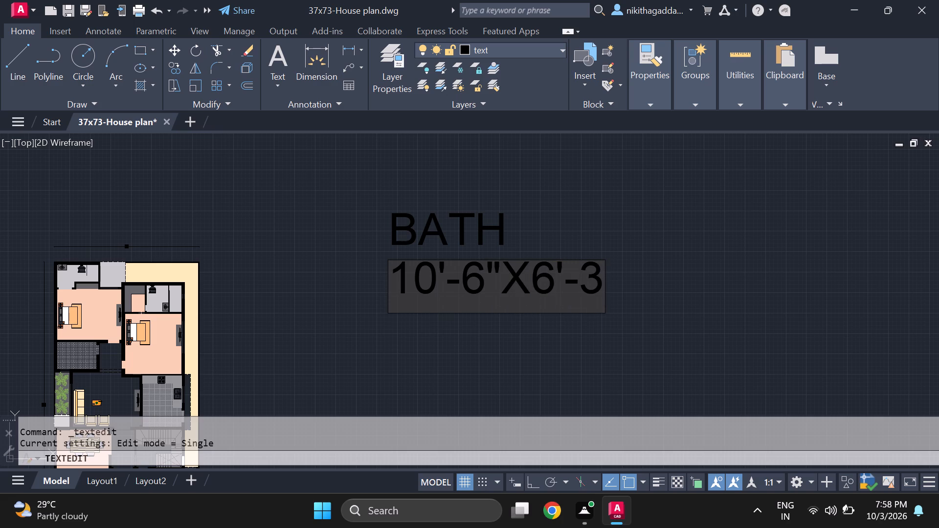
{"action": "key", "text": "shift+quotedbl"}
{"action": "key", "text": "Return"}
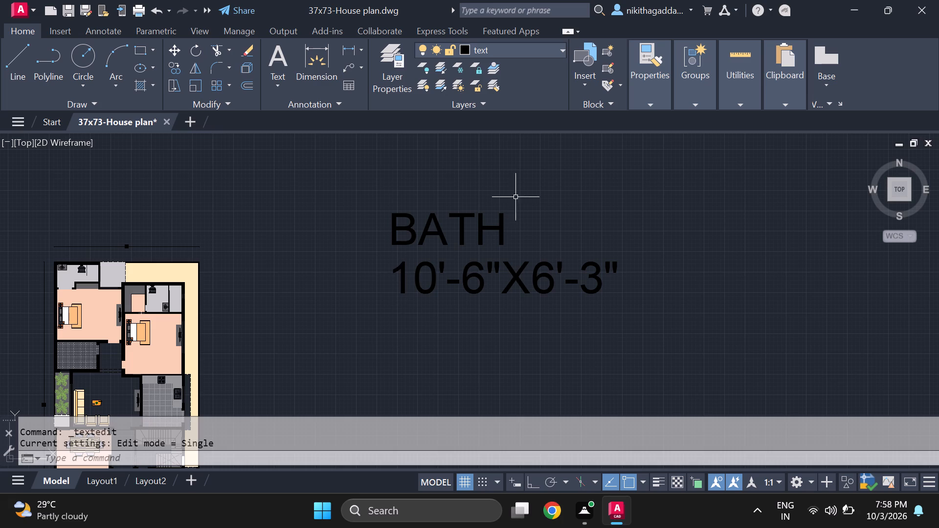
Scale the BATH label and its size text down together freehand about the lower line's start point.
{"action": "left_click", "coordinate": [519, 193]}
{"action": "left_click", "coordinate": [419, 319]}
{"action": "type", "text": "SCALE"}
{"action": "key", "text": "Return"}
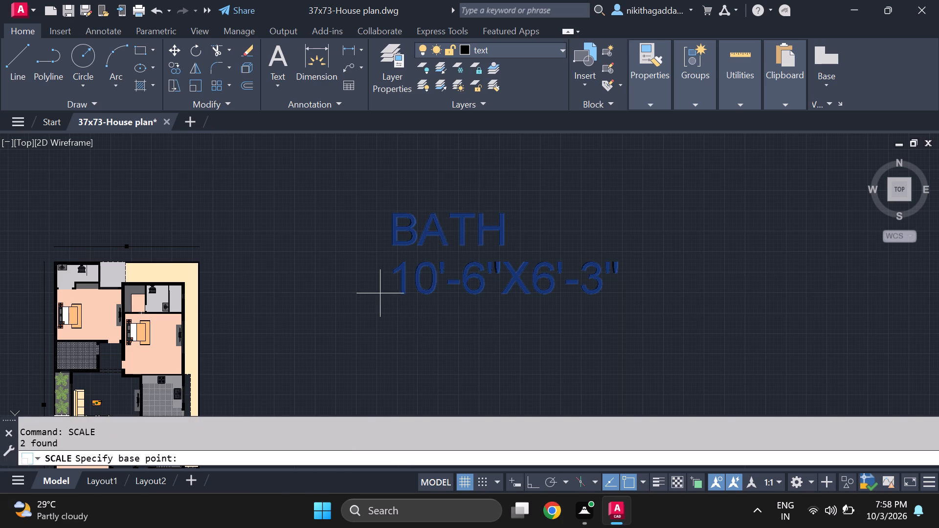
{"action": "left_click", "coordinate": [397, 246]}
{"action": "scroll", "coordinate": [422, 251], "scroll_direction": "up", "scroll_amount": 2}
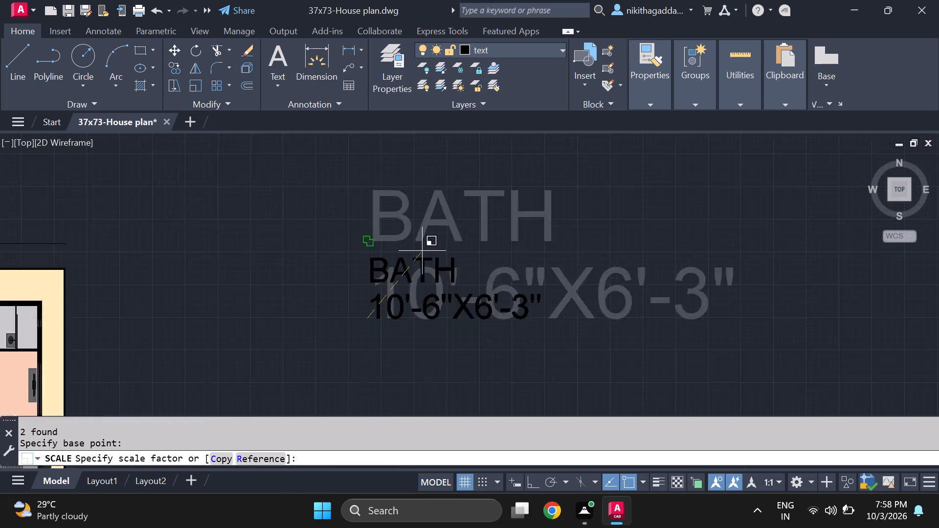
{"action": "scroll", "coordinate": [422, 251], "scroll_direction": "up", "scroll_amount": 1}
{"action": "left_click", "coordinate": [389, 269]}
{"action": "scroll", "coordinate": [389, 269], "scroll_direction": "down", "scroll_amount": 4}
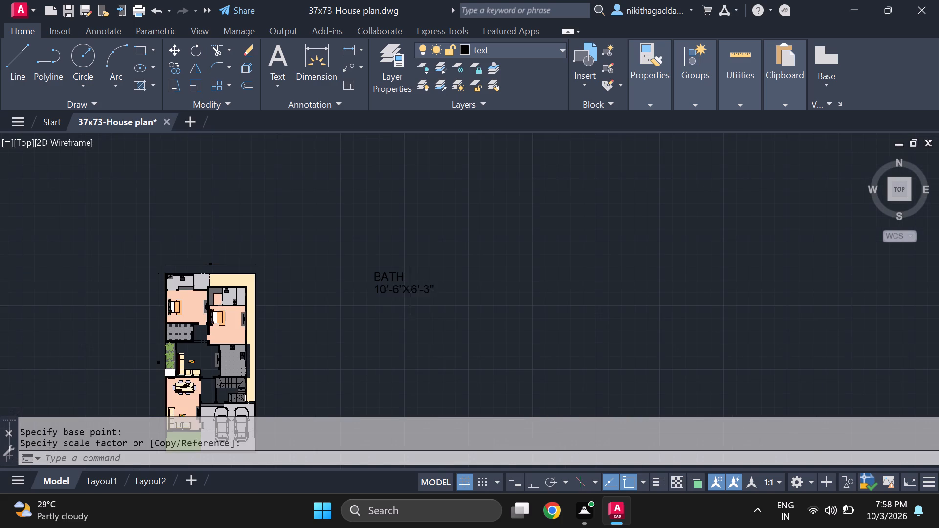
Scale the BATH label and its size text together again about the lower line's start point.
{"action": "scroll", "coordinate": [397, 279], "scroll_direction": "up", "scroll_amount": 2}
{"action": "left_click", "coordinate": [439, 257]}
{"action": "left_click", "coordinate": [354, 324]}
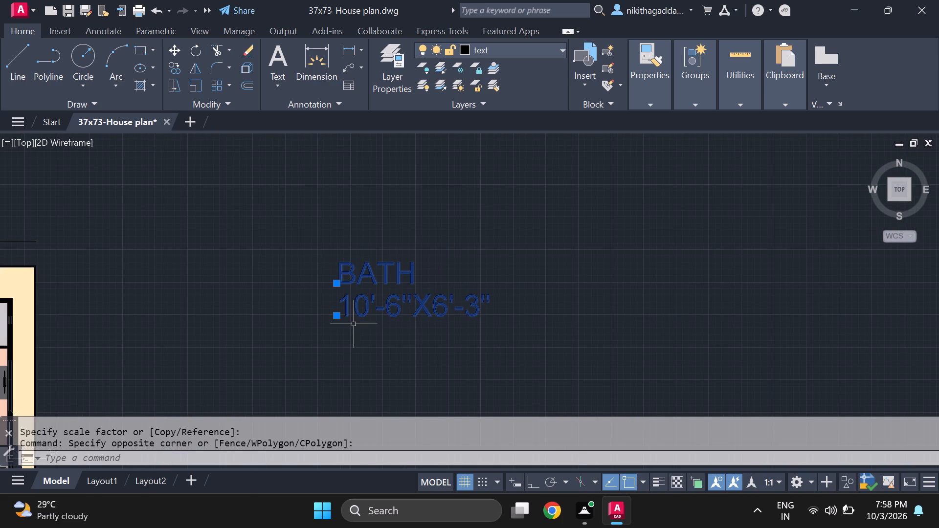
{"action": "type", "text": "SCA"}
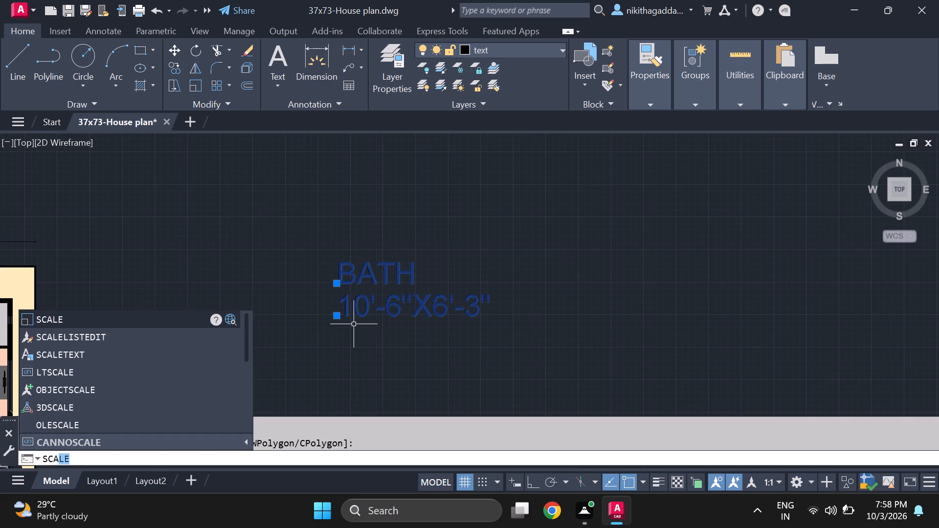
{"action": "type", "text": "LR"}
{"action": "key", "text": "Return"}
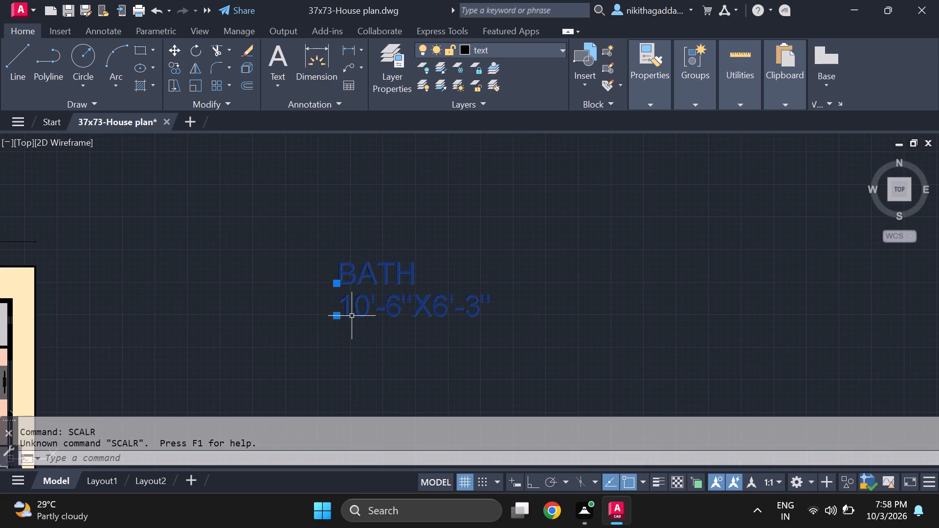
{"action": "left_click", "coordinate": [343, 316]}
{"action": "left_click", "coordinate": [336, 314]}
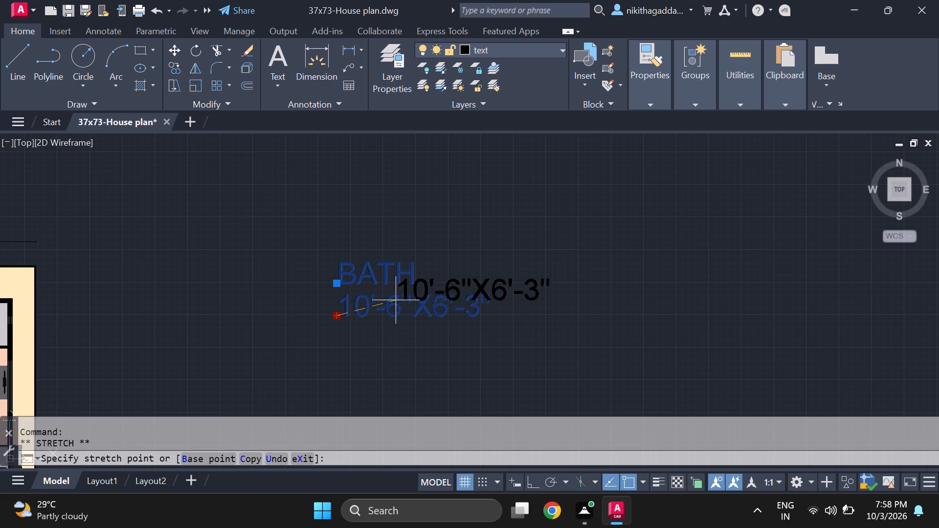
{"action": "key", "text": "Escape"}
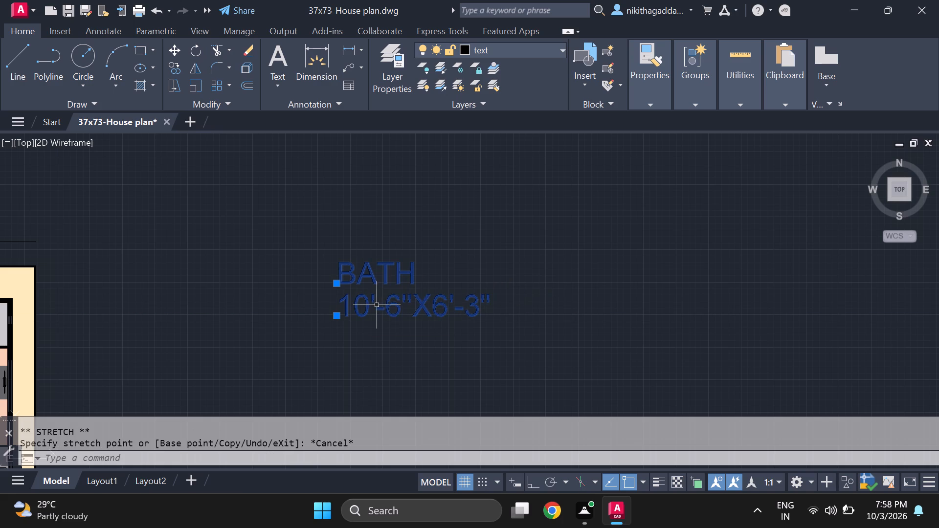
{"action": "type", "text": "SCALE"}
{"action": "key", "text": "Return"}
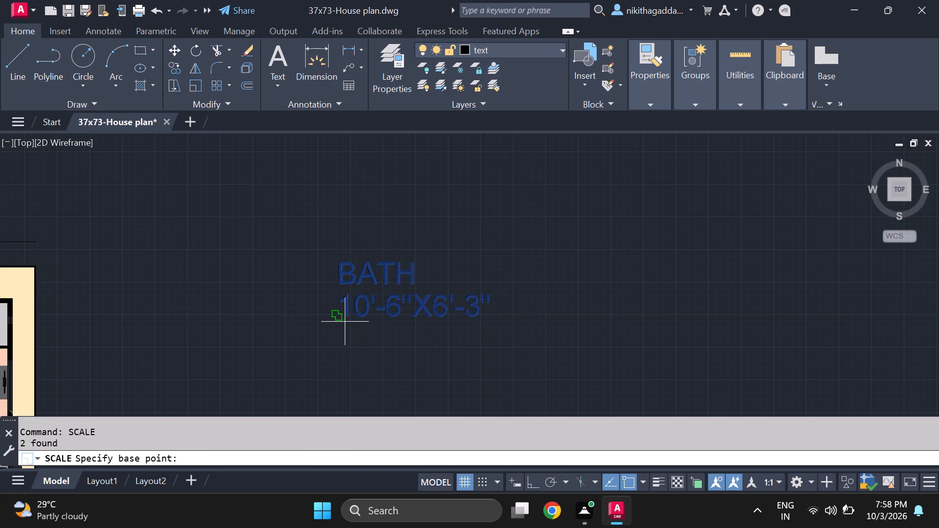
{"action": "left_click", "coordinate": [342, 316]}
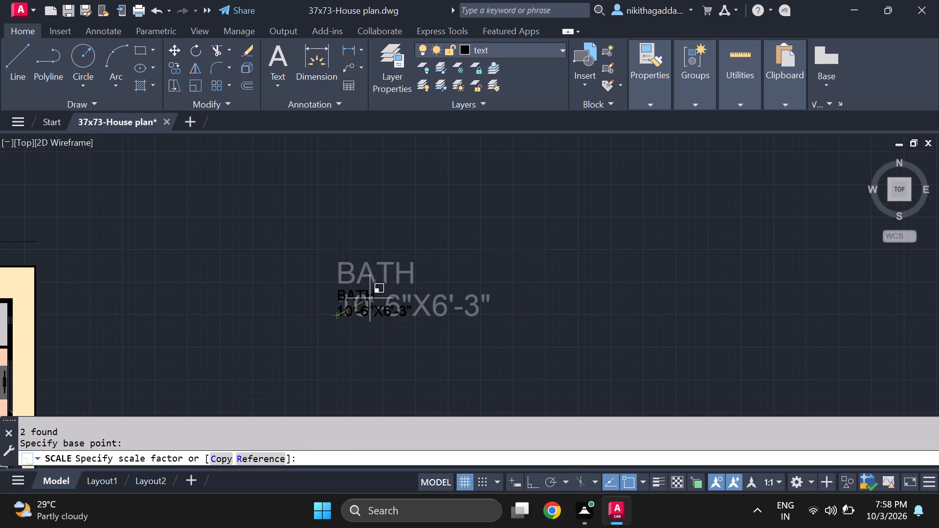
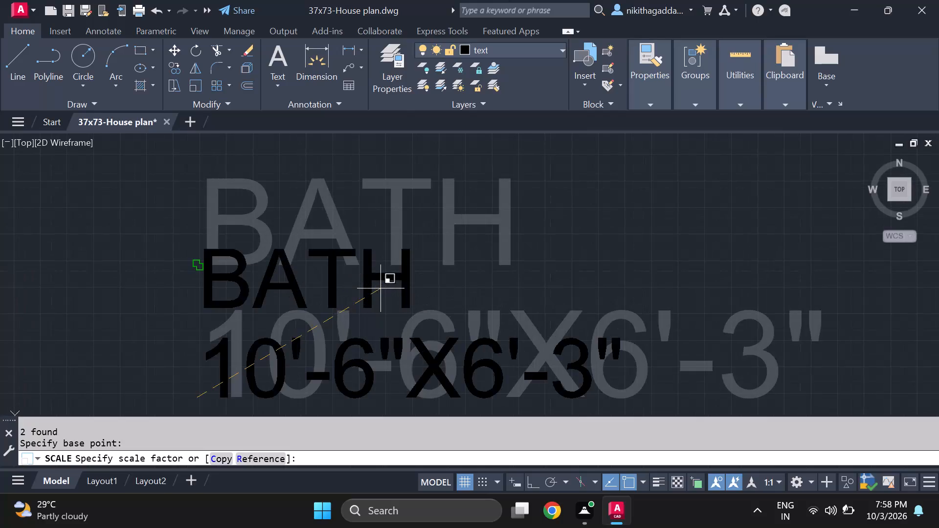
Set the scale factor freehand to shrink the BATH label and its size text together.
{"action": "left_click", "coordinate": [392, 283]}
{"action": "left_click", "coordinate": [392, 283]}
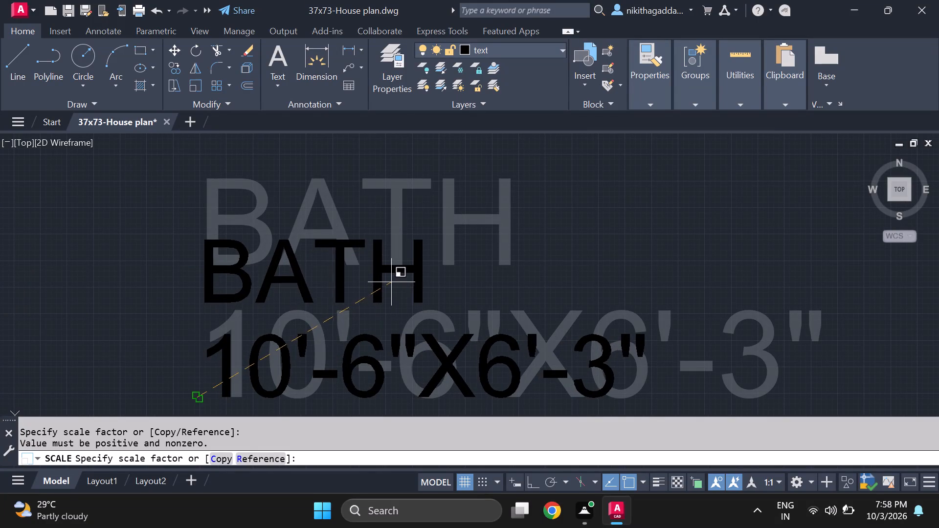
{"action": "left_click", "coordinate": [387, 285]}
Move the 10'-6"X6'-3" size text slightly left beneath the BATH text.
{"action": "scroll", "coordinate": [385, 291], "scroll_direction": "down", "scroll_amount": 4}
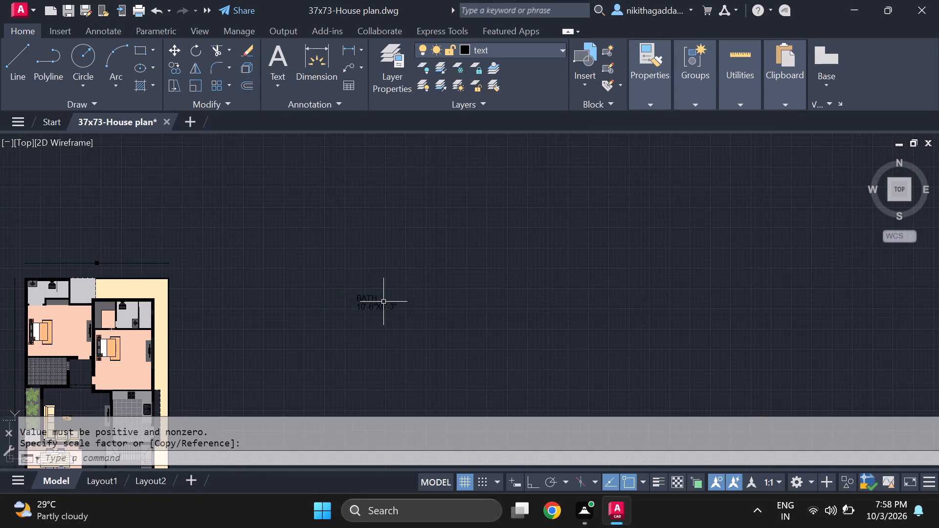
{"action": "middle_click_drag", "start_coordinate": [412, 254], "coordinate": [425, 244]}
{"action": "scroll", "coordinate": [461, 263], "scroll_direction": "down", "scroll_amount": 4}
{"action": "scroll", "coordinate": [453, 272], "scroll_direction": "up", "scroll_amount": 3}
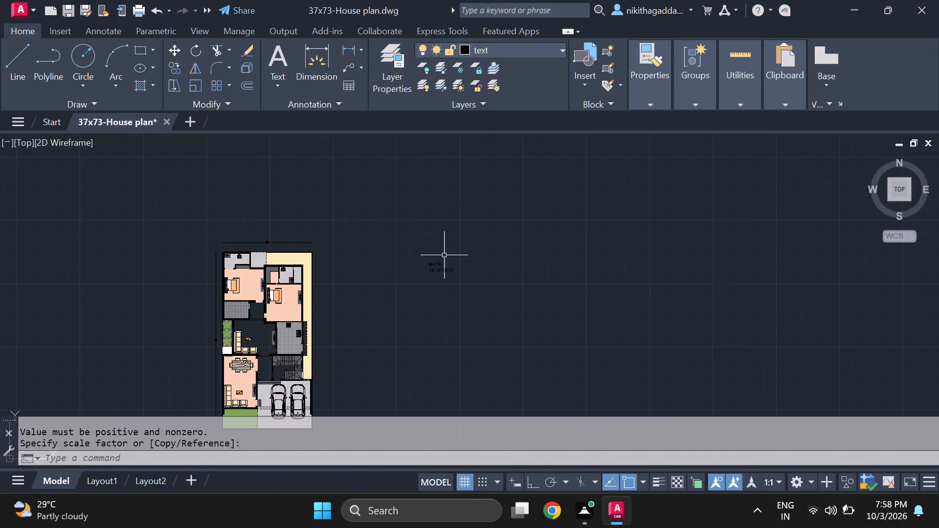
{"action": "scroll", "coordinate": [444, 255], "scroll_direction": "up", "scroll_amount": 2}
{"action": "left_click_drag", "start_coordinate": [469, 255], "coordinate": [463, 262]}
{"action": "left_click", "coordinate": [470, 253]}
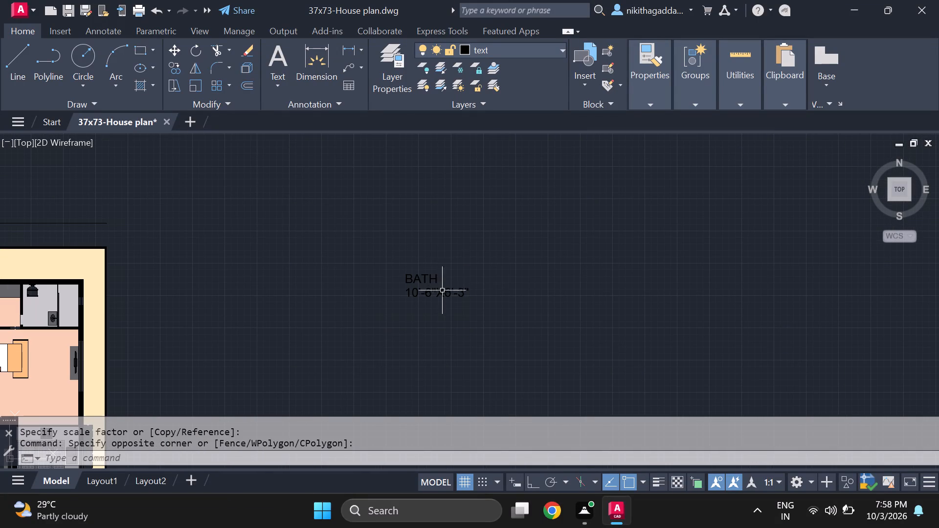
{"action": "left_click", "coordinate": [442, 290]}
{"action": "key", "text": "m"}
{"action": "key", "text": "Return"}
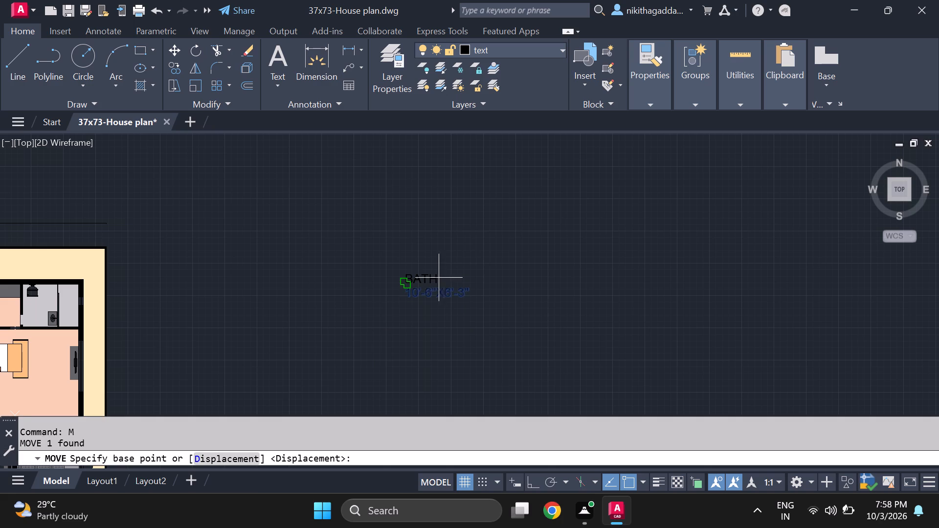
{"action": "scroll", "coordinate": [441, 282], "scroll_direction": "up", "scroll_amount": 3}
{"action": "left_click", "coordinate": [310, 342]}
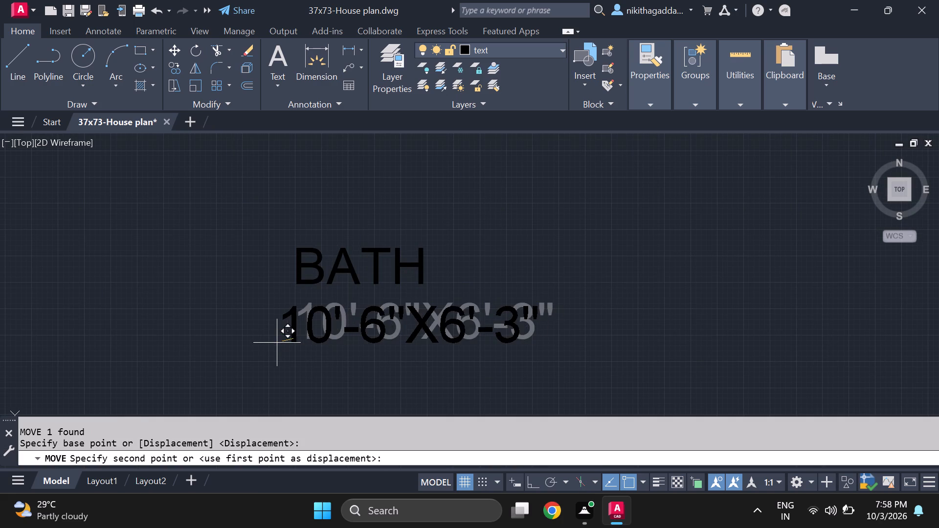
{"action": "left_click", "coordinate": [277, 343]}
Copy the BATH label with its size text to four spots in the empty area to the right of it.
{"action": "scroll", "coordinate": [390, 317], "scroll_direction": "down", "scroll_amount": 3}
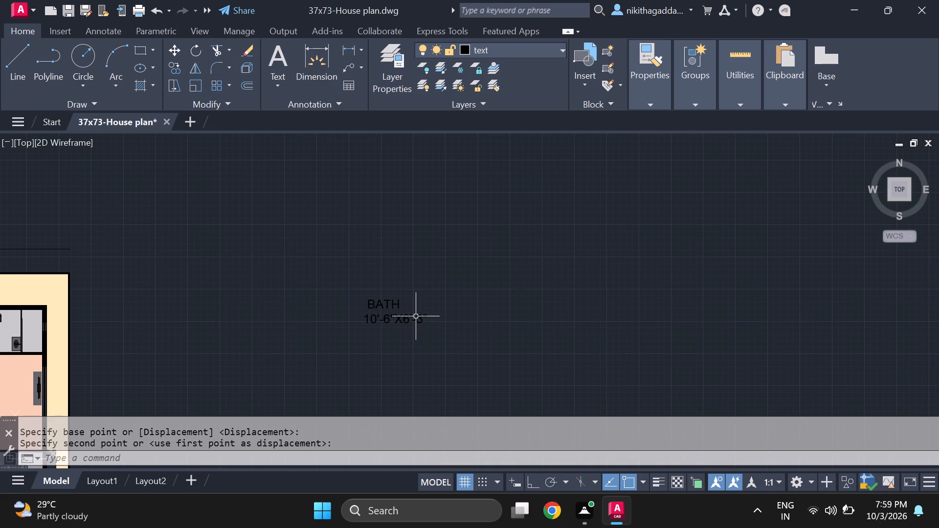
{"action": "scroll", "coordinate": [378, 302], "scroll_direction": "up", "scroll_amount": 1}
{"action": "left_click", "coordinate": [385, 306]}
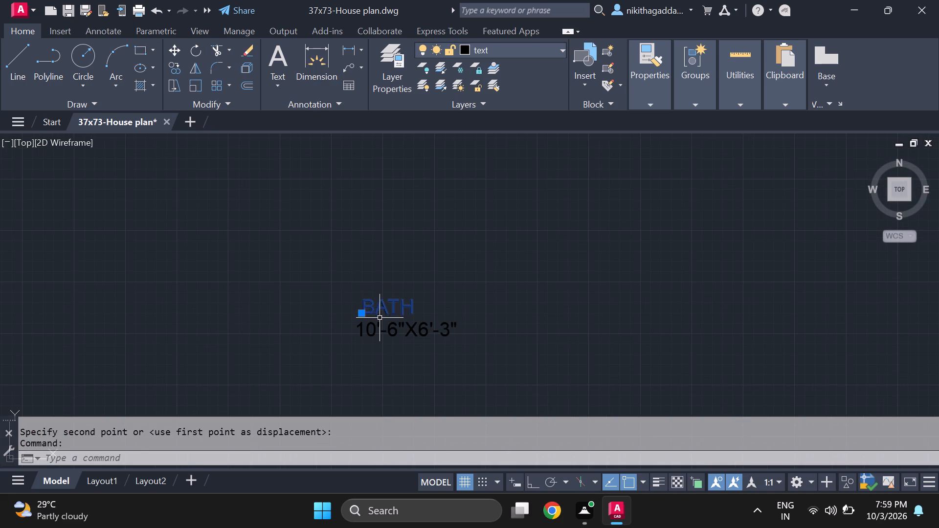
{"action": "left_click", "coordinate": [387, 332]}
{"action": "type", "text": "CO"}
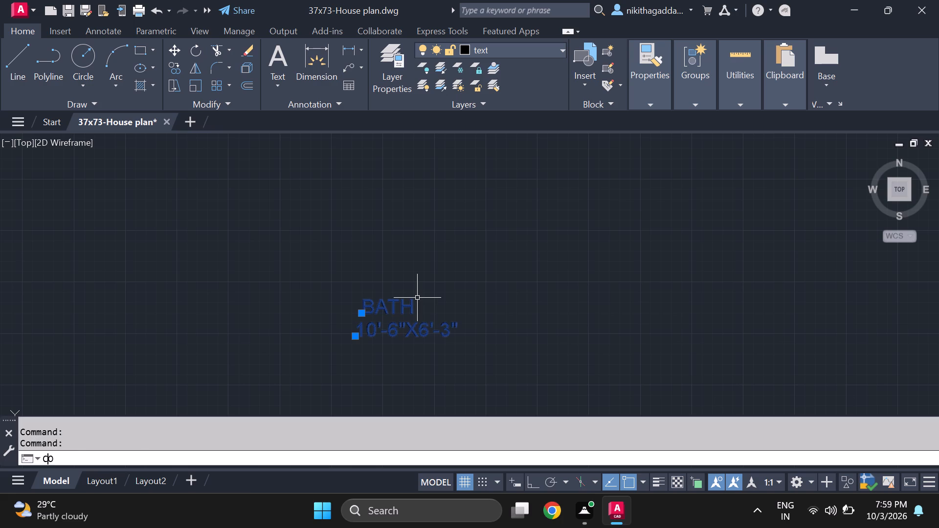
{"action": "key", "text": "Return"}
{"action": "left_click", "coordinate": [362, 308]}
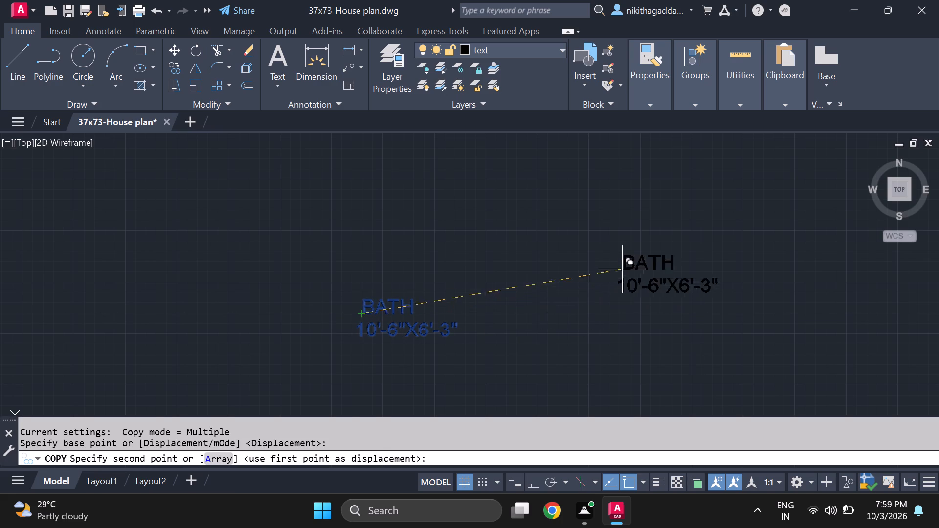
{"action": "left_click", "coordinate": [641, 251]}
{"action": "middle_click_drag", "start_coordinate": [689, 293], "coordinate": [479, 256]}
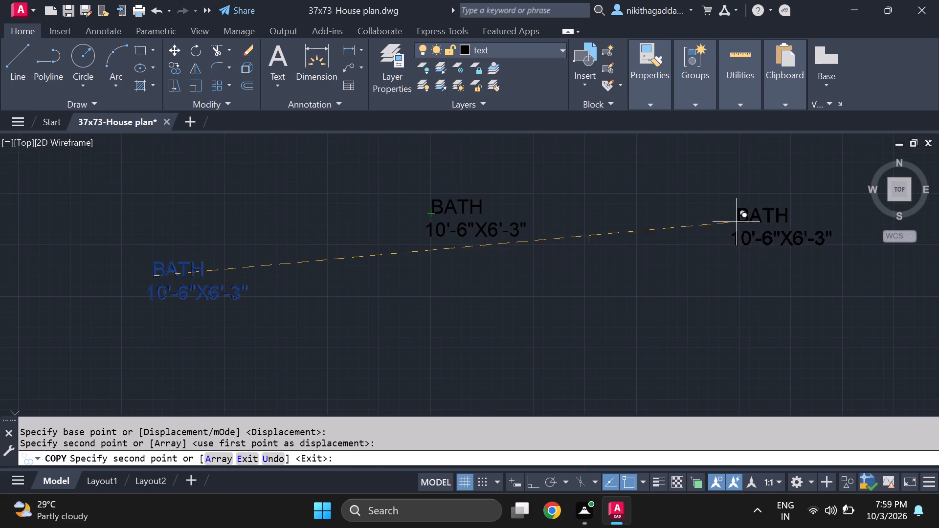
{"action": "left_click", "coordinate": [737, 220]}
{"action": "left_click", "coordinate": [449, 357]}
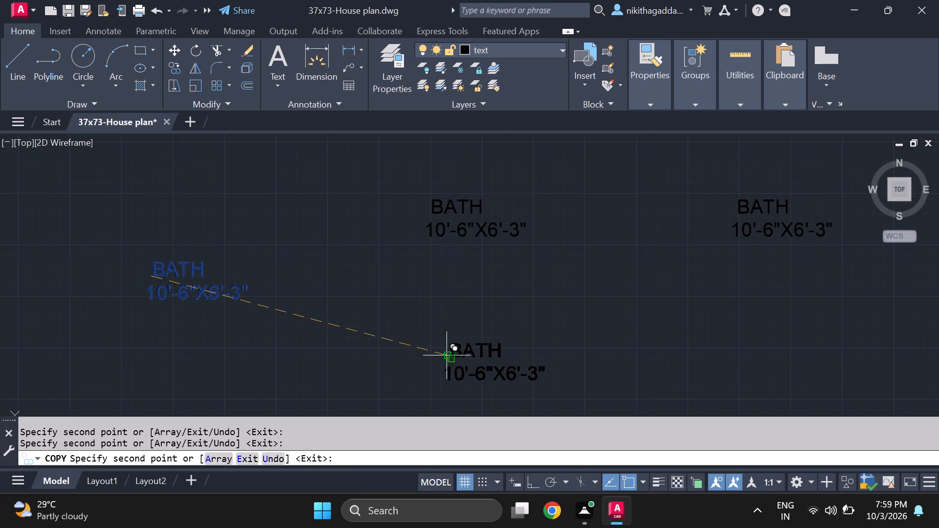
{"action": "left_click", "coordinate": [611, 332]}
Place ten more copies of the BATH label and size text across the open area right of the plan.
{"action": "scroll", "coordinate": [631, 333], "scroll_direction": "down", "scroll_amount": 3}
{"action": "middle_click_drag", "start_coordinate": [615, 368], "coordinate": [603, 336]}
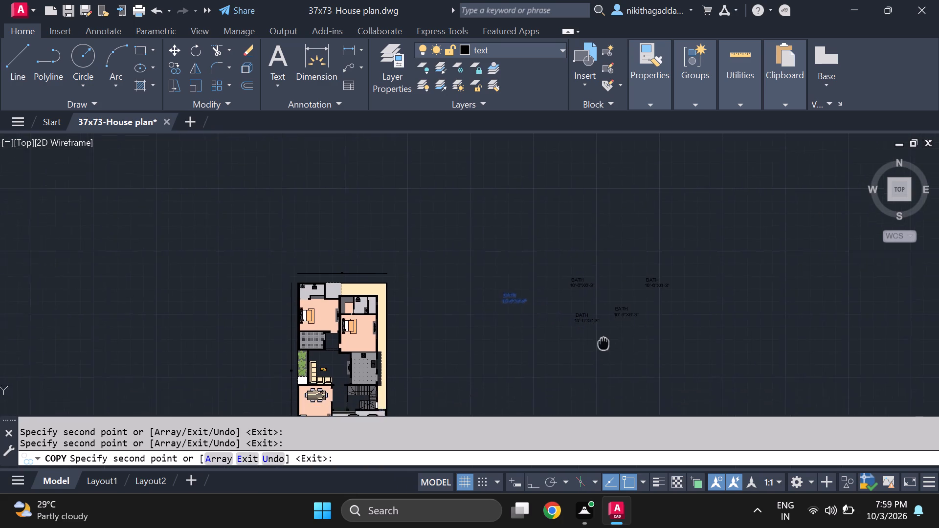
{"action": "middle_click_drag", "start_coordinate": [603, 336], "coordinate": [608, 245]}
{"action": "left_click", "coordinate": [614, 280]}
{"action": "left_click", "coordinate": [476, 302]}
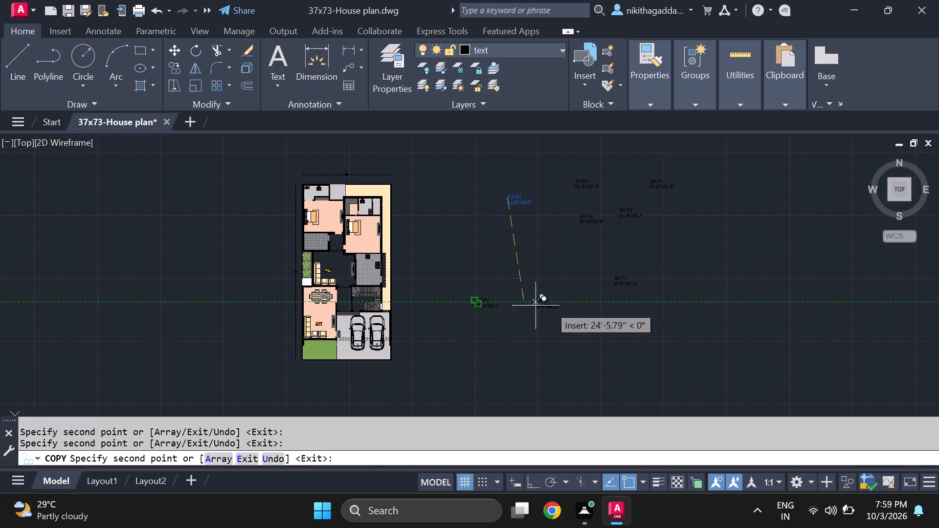
{"action": "left_click", "coordinate": [793, 256]}
{"action": "left_click", "coordinate": [644, 390]}
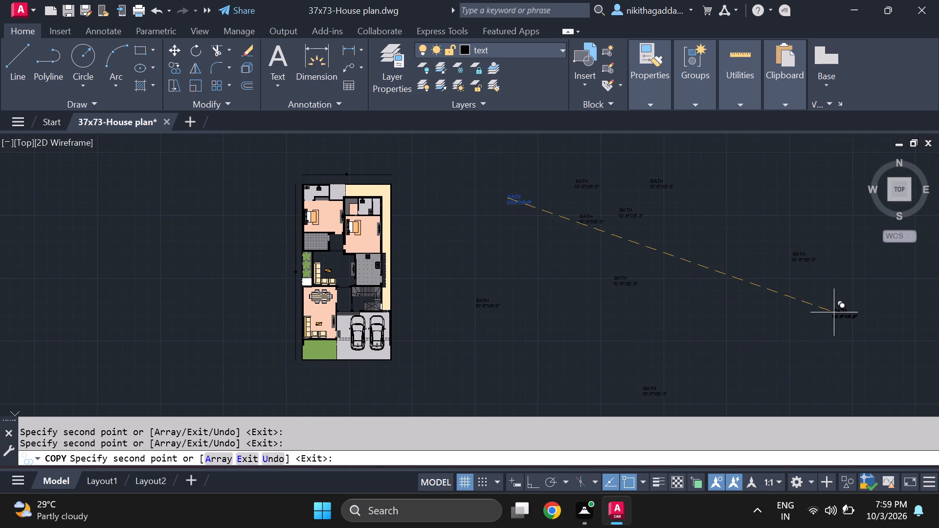
{"action": "left_click", "coordinate": [834, 312]}
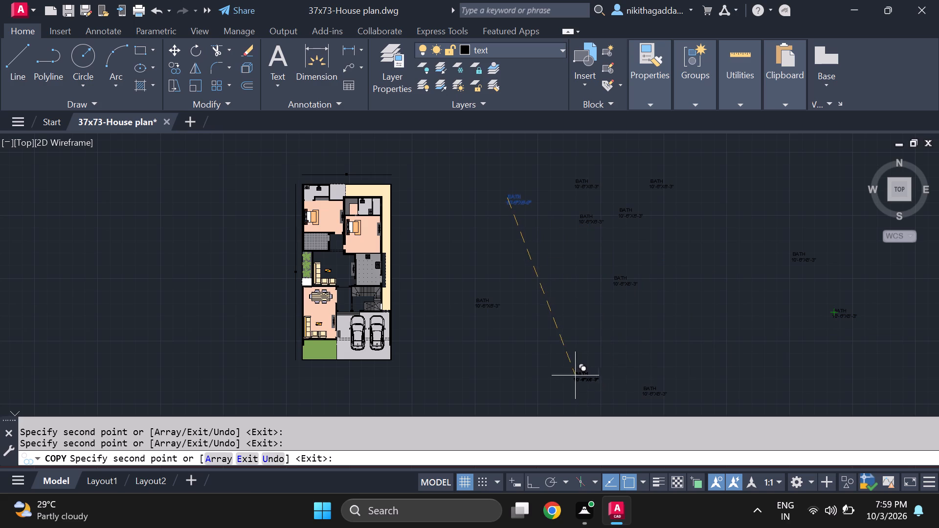
{"action": "left_click_drag", "start_coordinate": [569, 353], "coordinate": [576, 353]}
{"action": "left_click", "coordinate": [694, 314]}
{"action": "left_click", "coordinate": [817, 338]}
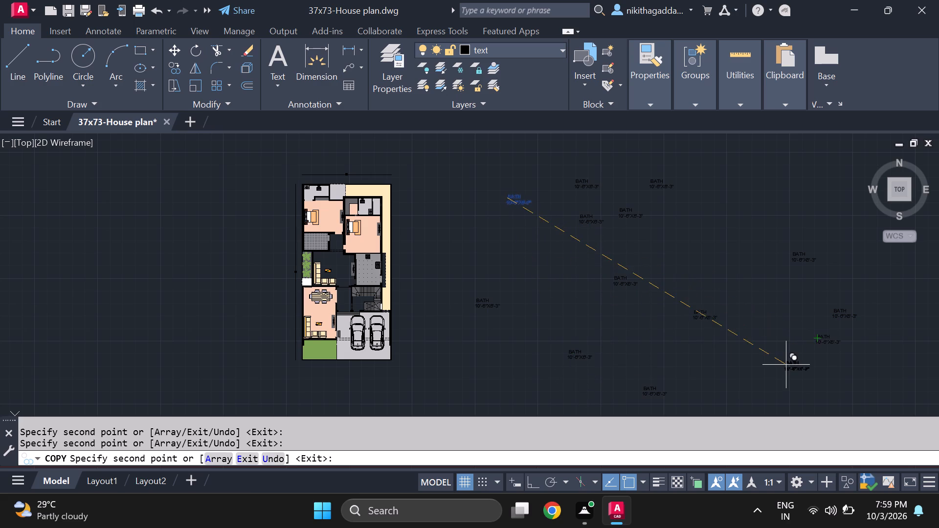
{"action": "middle_click_drag", "start_coordinate": [770, 340], "coordinate": [753, 307]}
{"action": "left_click", "coordinate": [708, 347]}
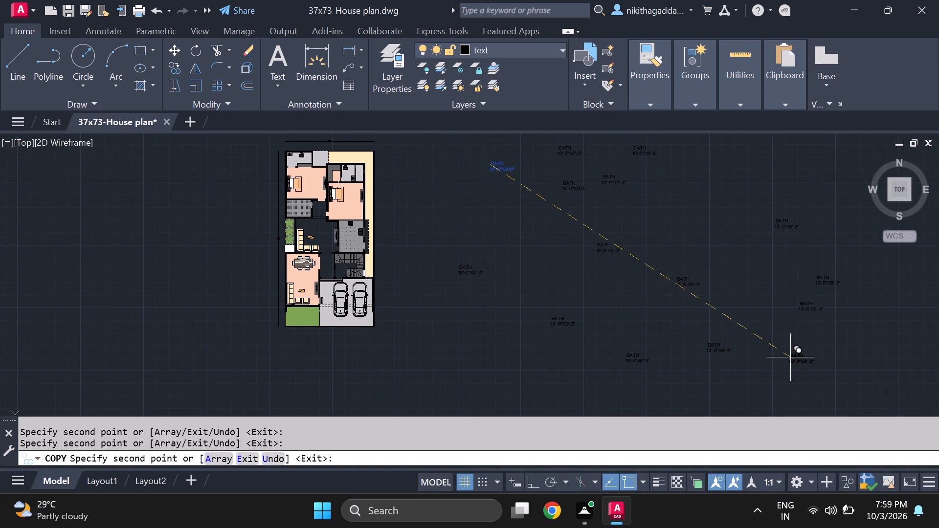
{"action": "left_click", "coordinate": [790, 357]}
{"action": "key", "text": "Escape"}
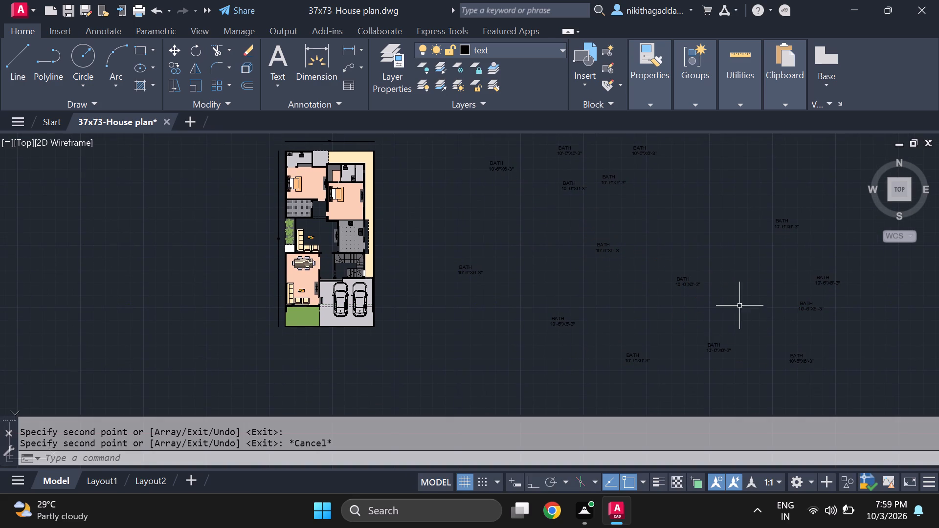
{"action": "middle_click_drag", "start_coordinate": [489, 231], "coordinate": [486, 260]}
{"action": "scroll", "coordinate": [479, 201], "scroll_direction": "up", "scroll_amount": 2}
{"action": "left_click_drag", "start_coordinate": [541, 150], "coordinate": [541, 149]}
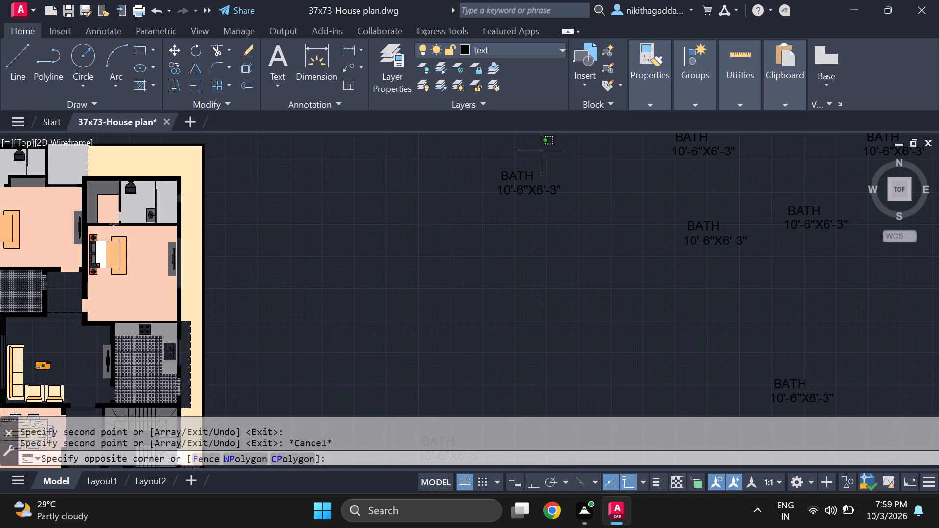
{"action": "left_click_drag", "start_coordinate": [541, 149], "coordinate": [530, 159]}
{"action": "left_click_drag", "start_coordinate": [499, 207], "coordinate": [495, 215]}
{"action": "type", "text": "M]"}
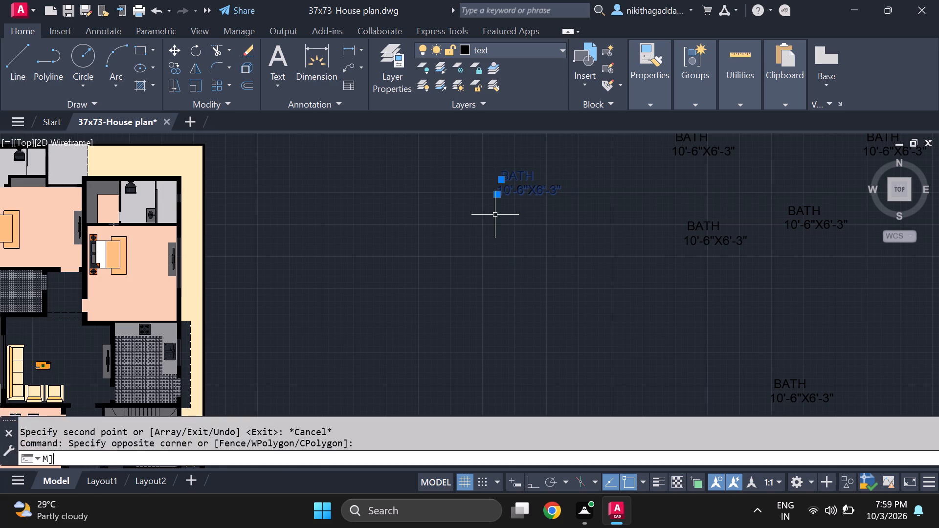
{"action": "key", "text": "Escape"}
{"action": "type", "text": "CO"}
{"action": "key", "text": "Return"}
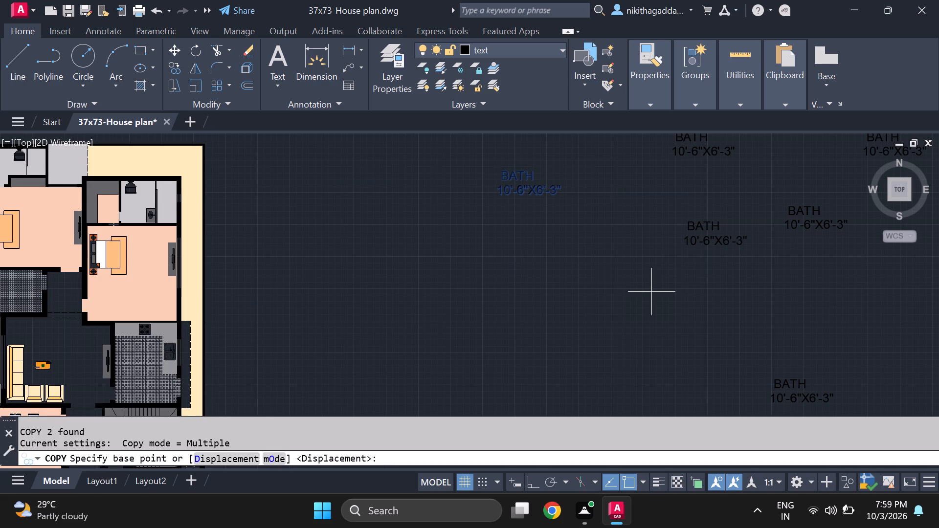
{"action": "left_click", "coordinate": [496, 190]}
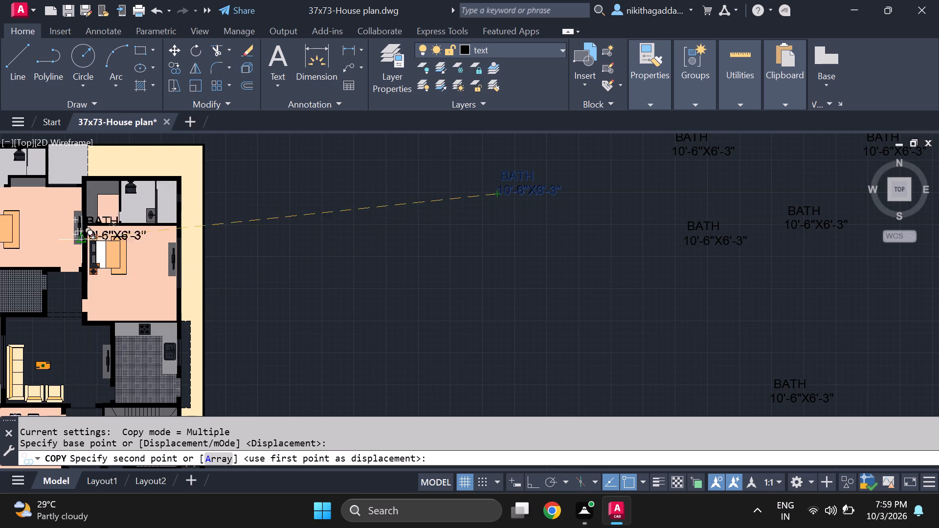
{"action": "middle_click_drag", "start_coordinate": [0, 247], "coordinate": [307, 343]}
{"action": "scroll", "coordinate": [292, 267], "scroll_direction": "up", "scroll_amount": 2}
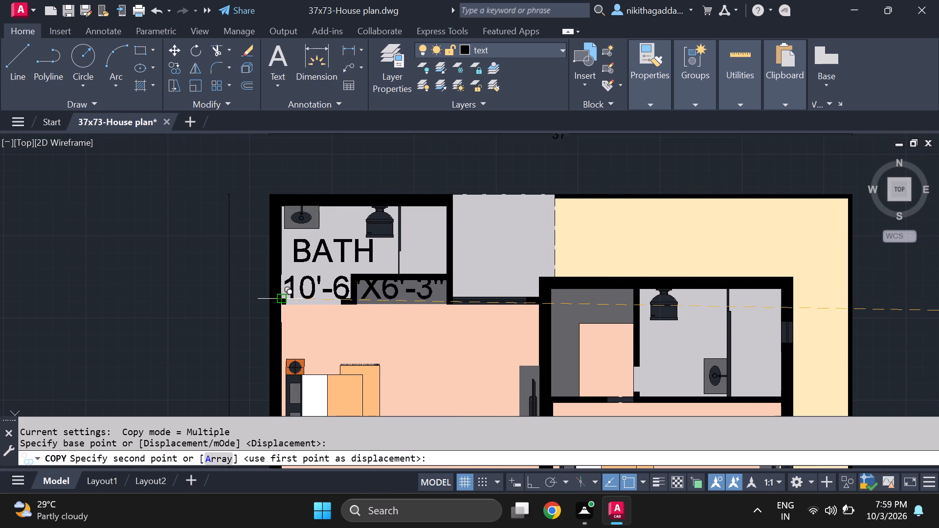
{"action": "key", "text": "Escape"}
Scale the original BATH label and its size text down together freehand, with the base point near the lower line's start.
{"action": "scroll", "coordinate": [407, 323], "scroll_direction": "down", "scroll_amount": 3}
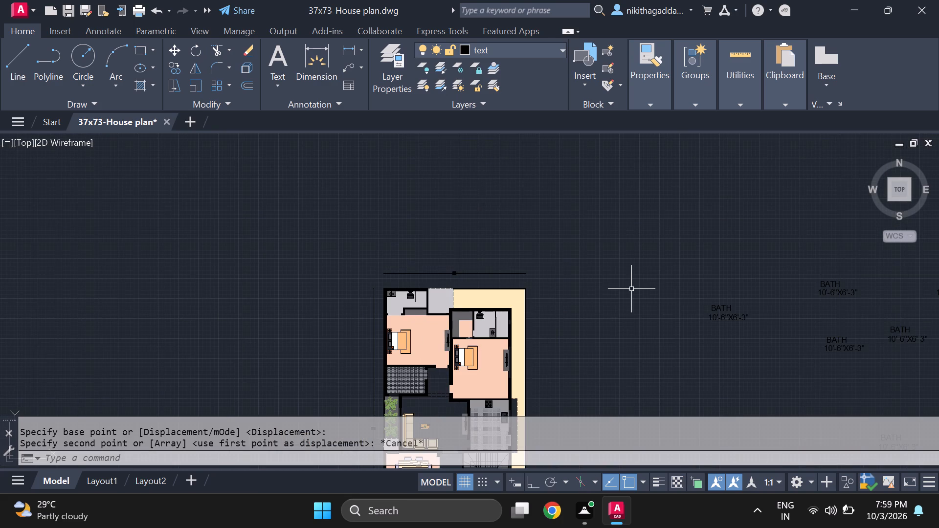
{"action": "scroll", "coordinate": [761, 312], "scroll_direction": "up", "scroll_amount": 1}
{"action": "left_click_drag", "start_coordinate": [750, 294], "coordinate": [745, 297]}
{"action": "left_click", "coordinate": [672, 352]}
{"action": "type", "text": "SCALE"}
{"action": "key", "text": "Return"}
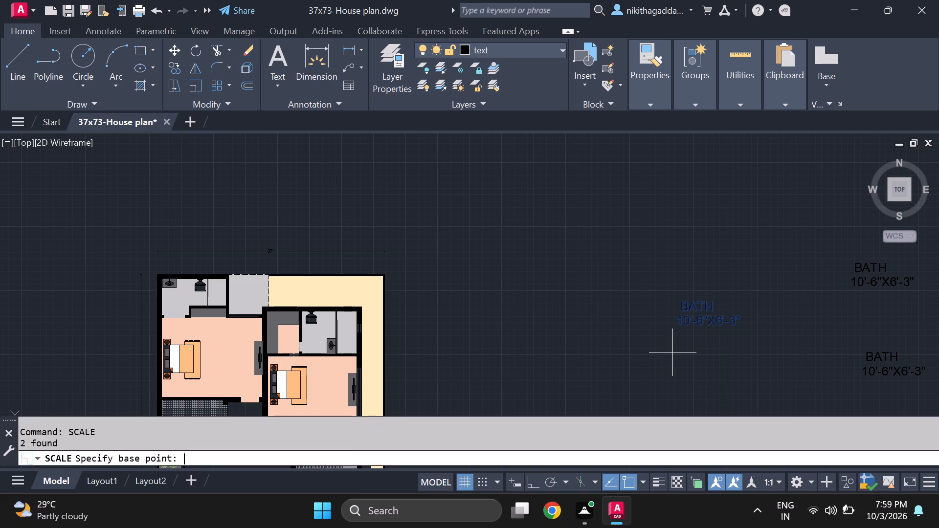
{"action": "scroll", "coordinate": [675, 346], "scroll_direction": "up", "scroll_amount": 2}
{"action": "left_click", "coordinate": [687, 294]}
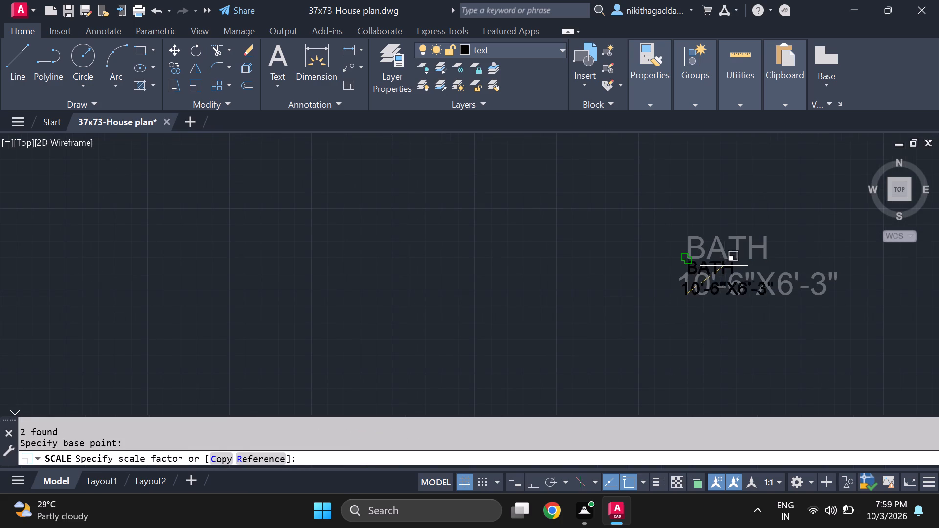
{"action": "scroll", "coordinate": [727, 263], "scroll_direction": "up", "scroll_amount": 3}
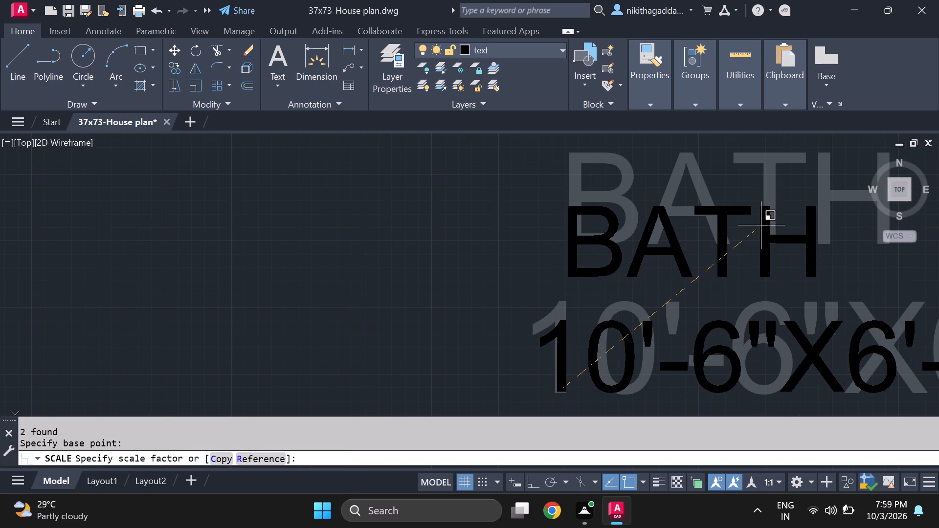
{"action": "left_click", "coordinate": [747, 245]}
Copy the reduced BATH label with its size text once to the empty space below it.
{"action": "scroll", "coordinate": [745, 246], "scroll_direction": "down", "scroll_amount": 5}
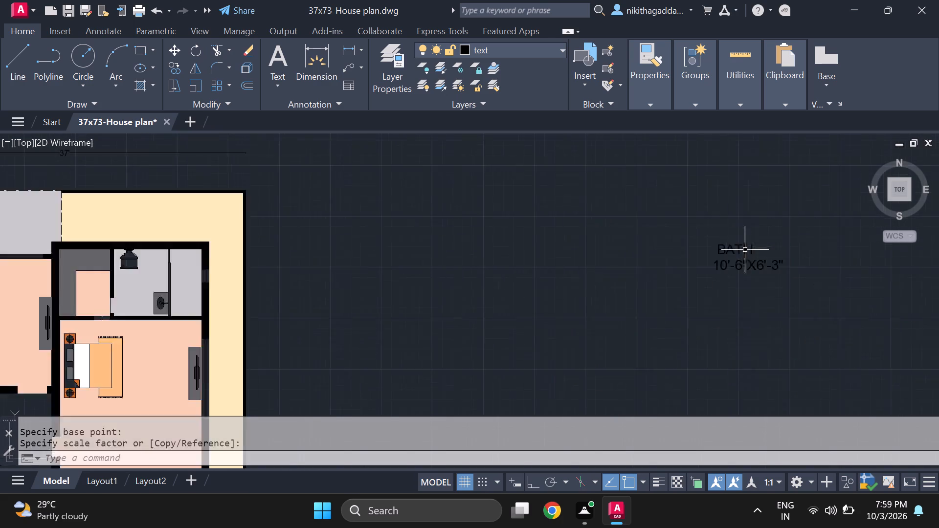
{"action": "left_click", "coordinate": [765, 232]}
{"action": "left_click", "coordinate": [719, 278]}
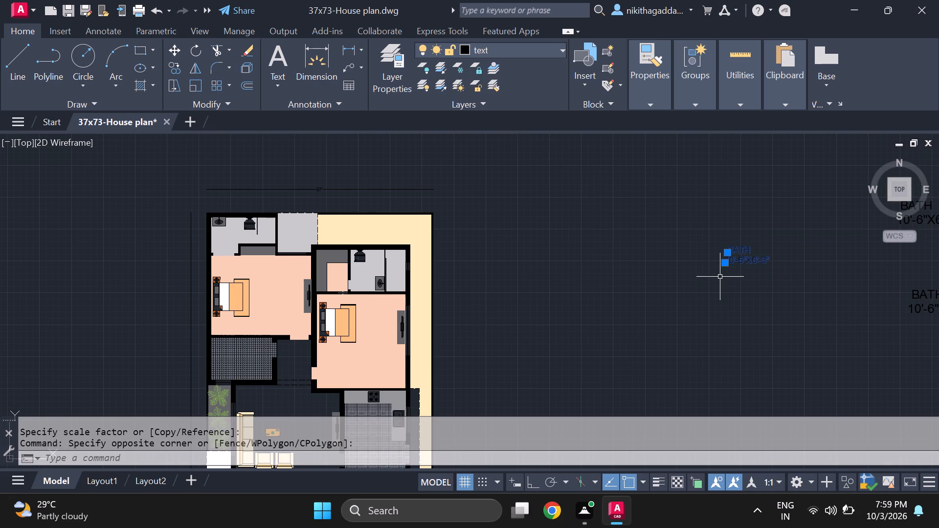
{"action": "type", "text": "CO"}
{"action": "key", "text": "Return"}
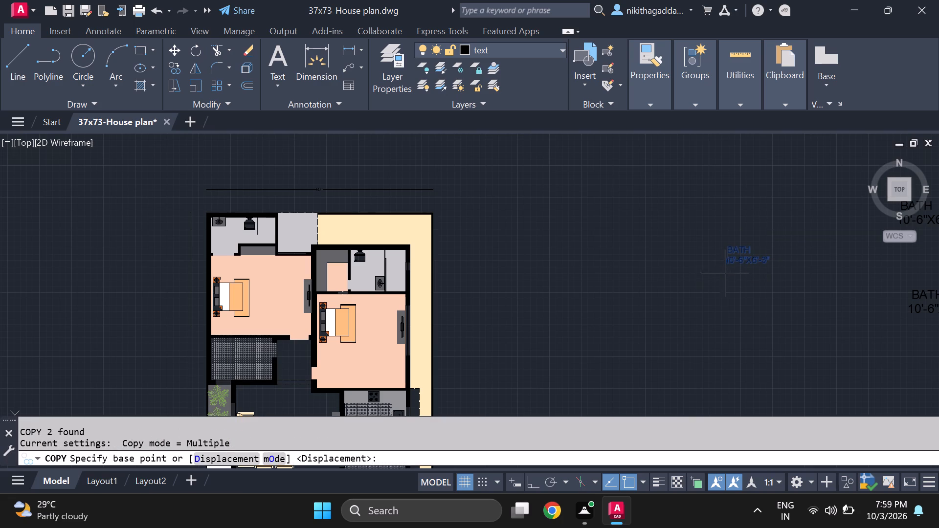
{"action": "left_click", "coordinate": [739, 261]}
{"action": "left_click", "coordinate": [767, 347]}
{"action": "key", "text": "Escape"}
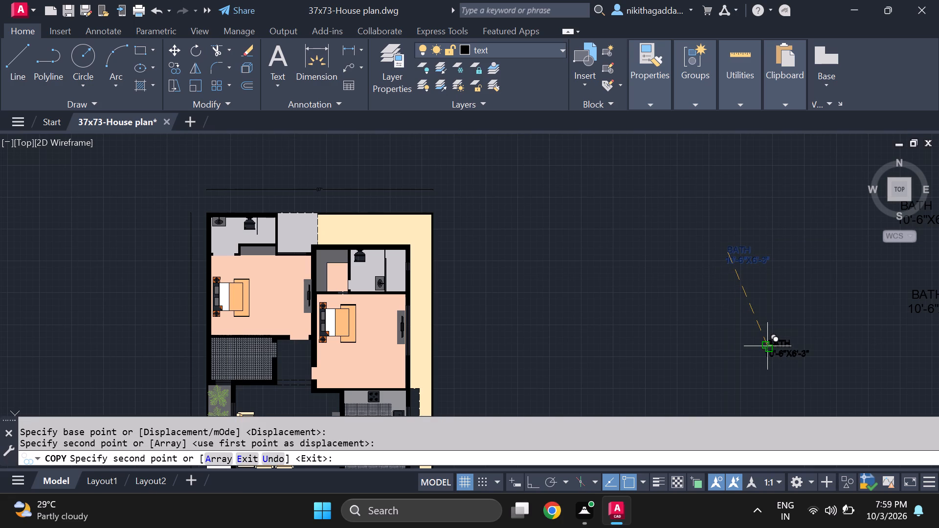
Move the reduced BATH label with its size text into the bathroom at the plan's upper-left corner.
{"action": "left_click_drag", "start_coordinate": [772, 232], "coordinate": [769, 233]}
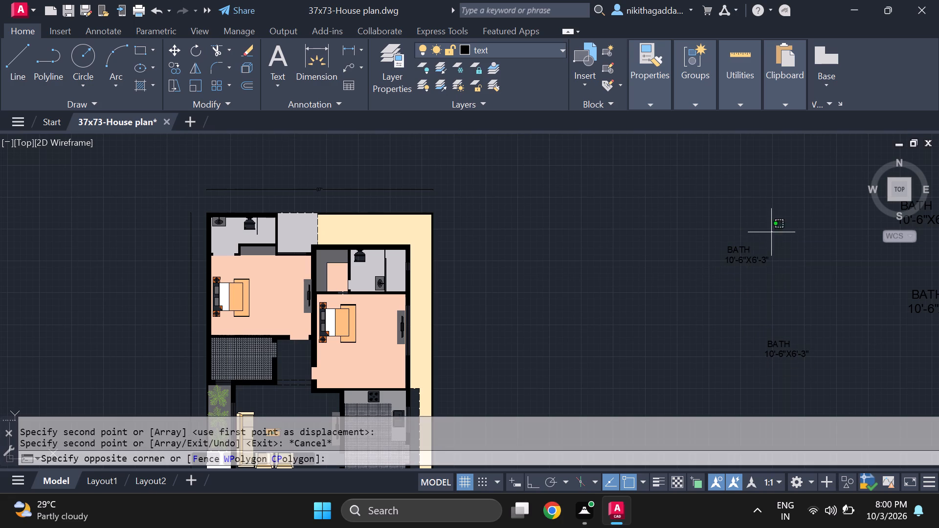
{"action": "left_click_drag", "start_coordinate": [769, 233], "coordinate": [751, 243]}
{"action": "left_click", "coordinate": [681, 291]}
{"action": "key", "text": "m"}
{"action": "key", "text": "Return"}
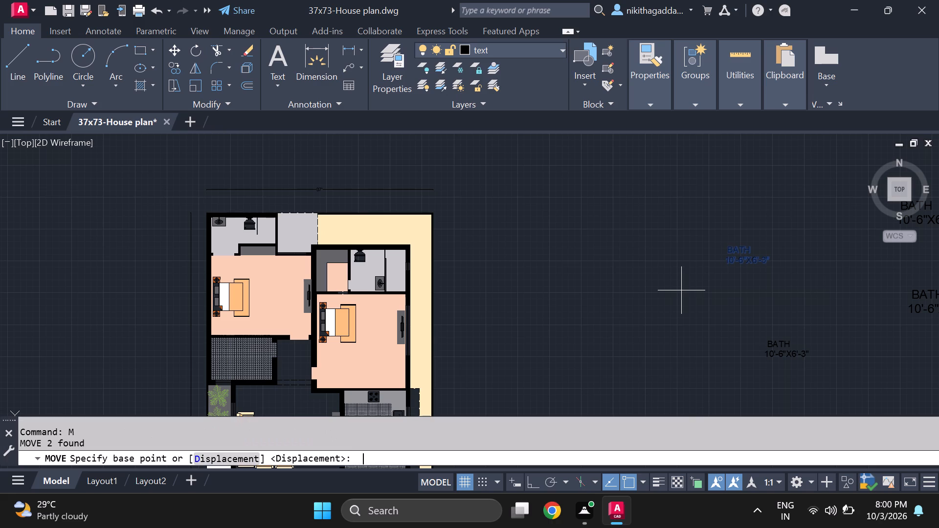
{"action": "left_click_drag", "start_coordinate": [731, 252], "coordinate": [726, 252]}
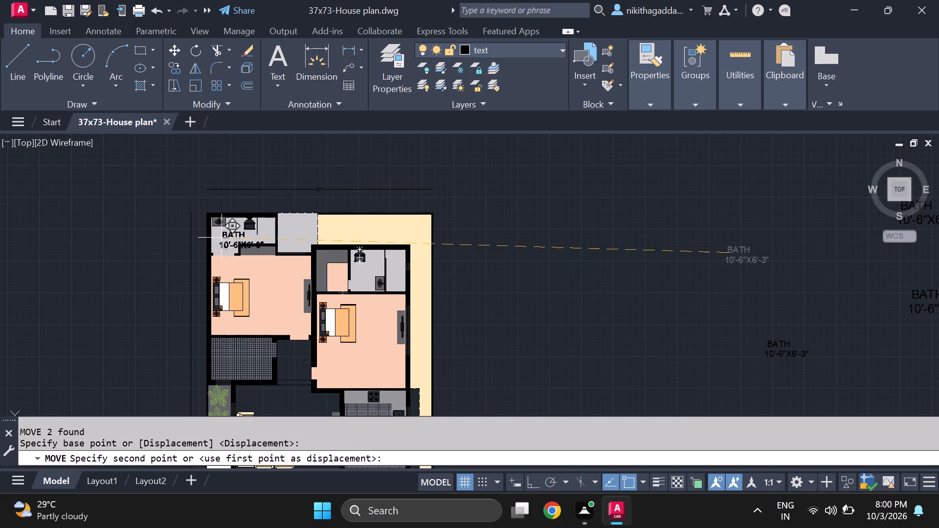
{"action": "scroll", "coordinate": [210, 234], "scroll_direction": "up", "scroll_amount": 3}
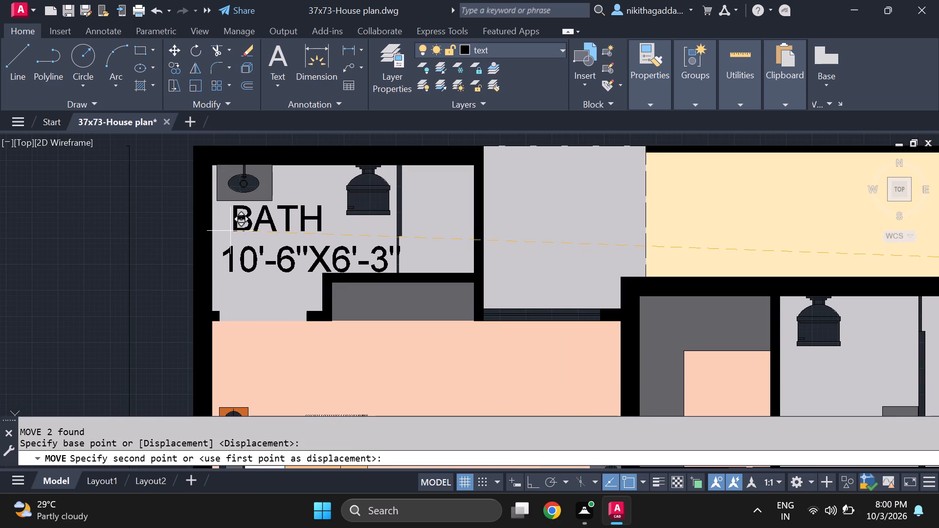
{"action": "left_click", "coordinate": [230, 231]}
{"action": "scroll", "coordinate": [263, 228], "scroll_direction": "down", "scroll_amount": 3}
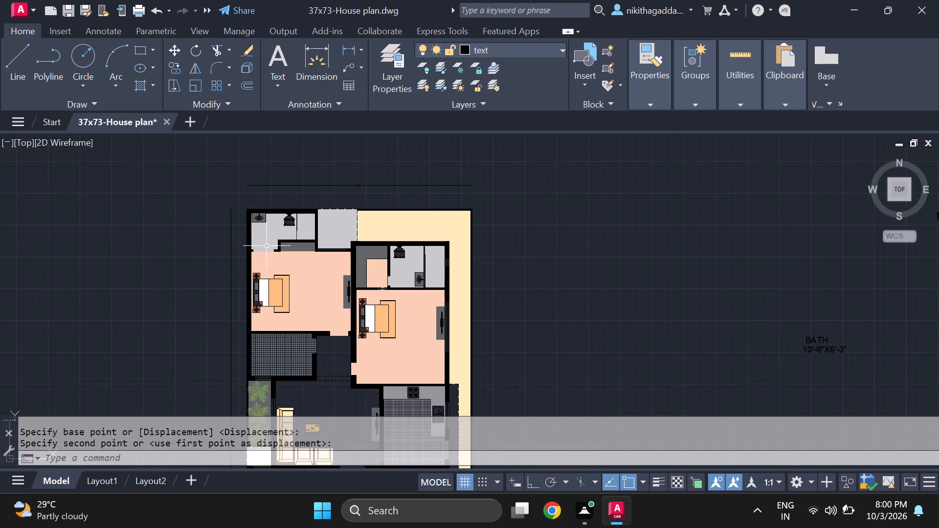
Delete the BATH label and its size text from the upper-left bathroom.
{"action": "scroll", "coordinate": [267, 243], "scroll_direction": "up", "scroll_amount": 2}
{"action": "left_click", "coordinate": [268, 223]}
{"action": "left_click", "coordinate": [273, 210]}
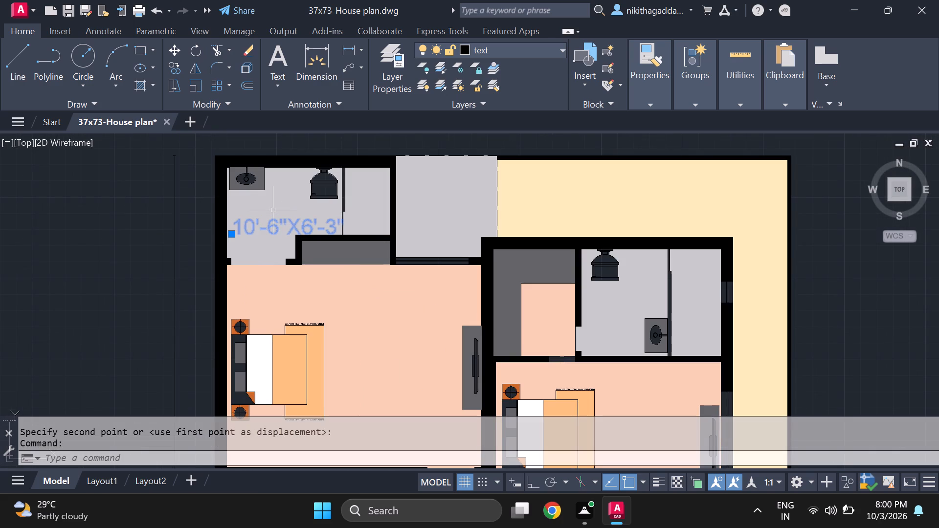
{"action": "key", "text": "Delete"}
{"action": "scroll", "coordinate": [275, 213], "scroll_direction": "down", "scroll_amount": 4}
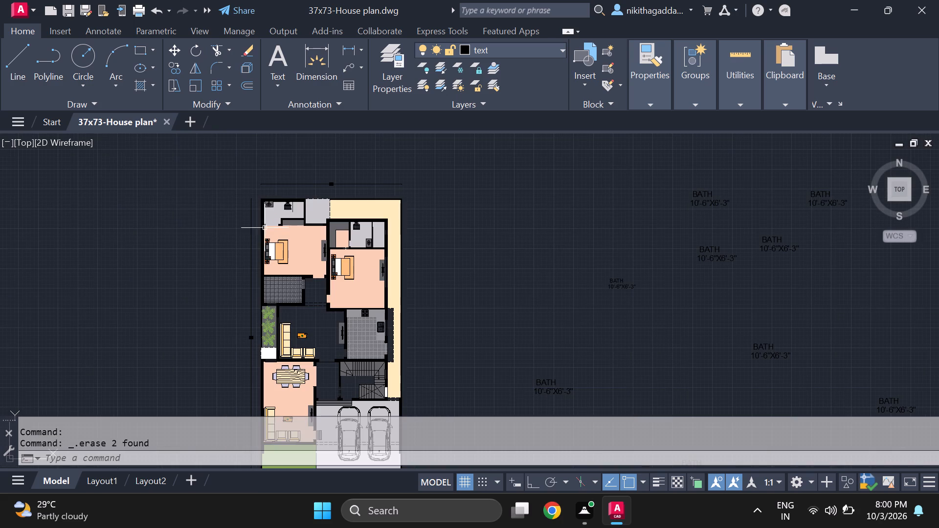
Open the 30X55-HOUSE PLAN drawing from Documents and switch it to model space.
{"action": "left_click", "coordinate": [15, 122]}
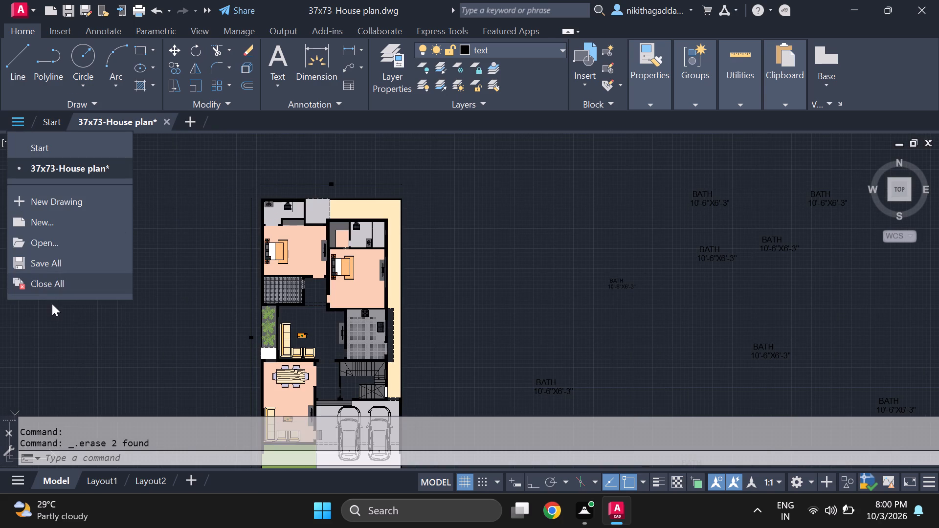
{"action": "left_click", "coordinate": [59, 241]}
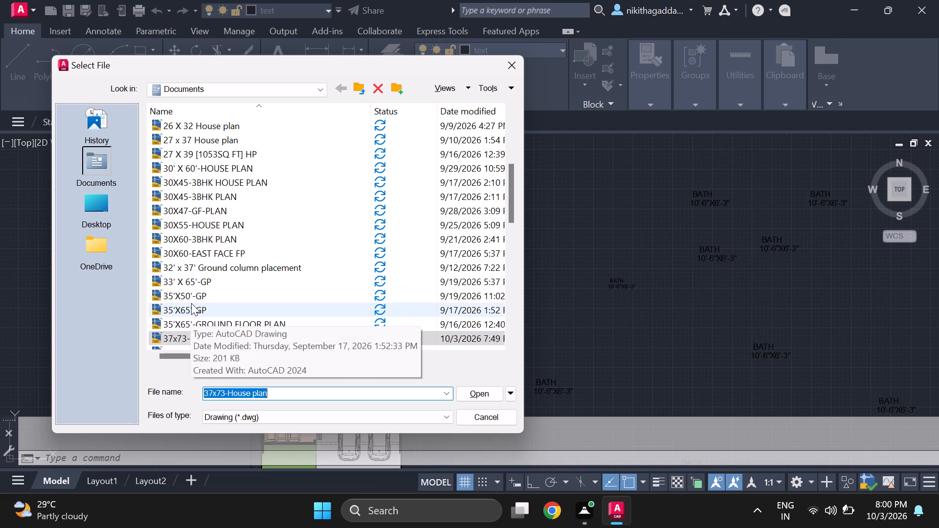
{"action": "left_click", "coordinate": [210, 219]}
{"action": "left_click", "coordinate": [486, 388]}
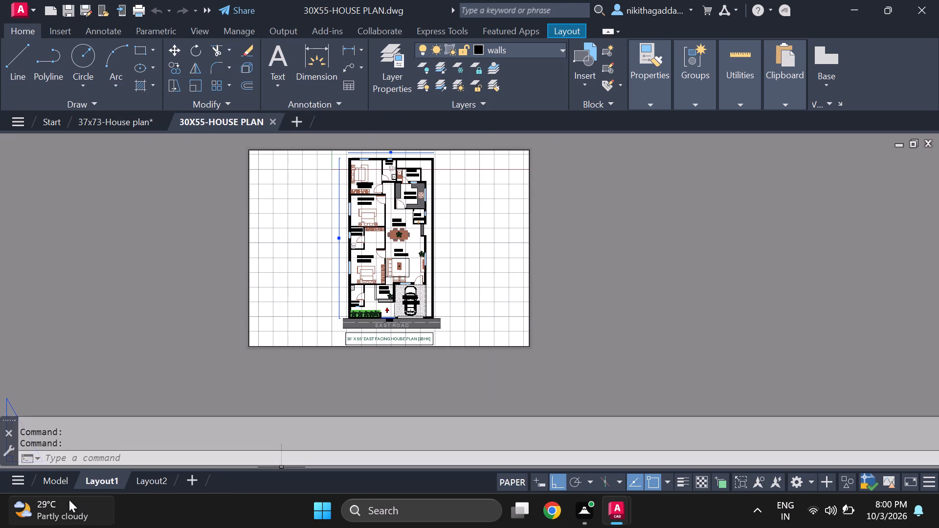
{"action": "left_click", "coordinate": [61, 485]}
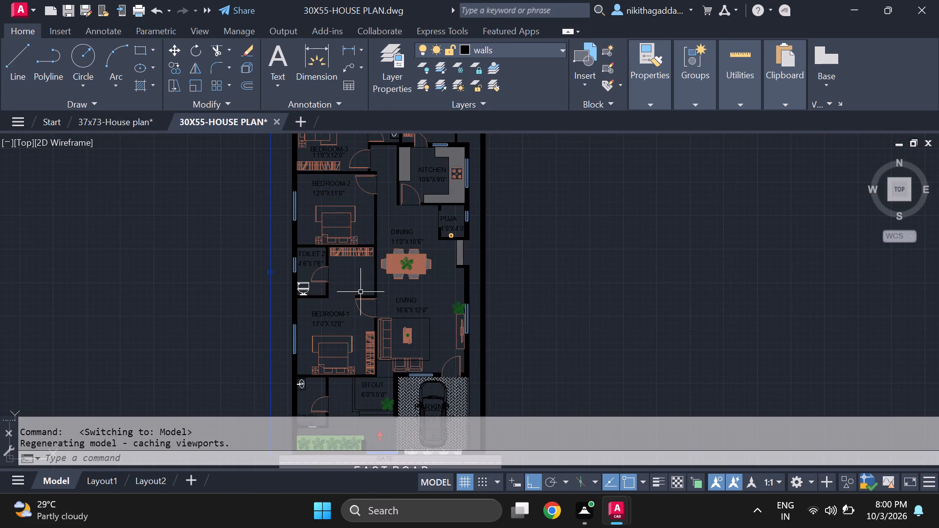
Copy the BEDROOM-1 label with its size text and paste it into the 37x73-House plan drawing, in the empty area left of the plan.
{"action": "middle_click", "coordinate": [361, 292]}
{"action": "scroll", "coordinate": [334, 310], "scroll_direction": "up", "scroll_amount": 2}
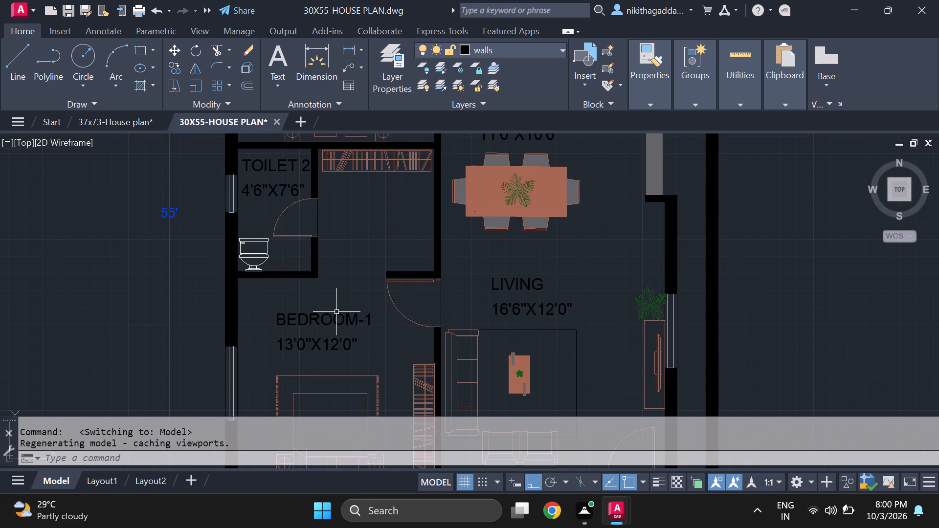
{"action": "left_click", "coordinate": [338, 311]}
{"action": "left_click", "coordinate": [315, 342]}
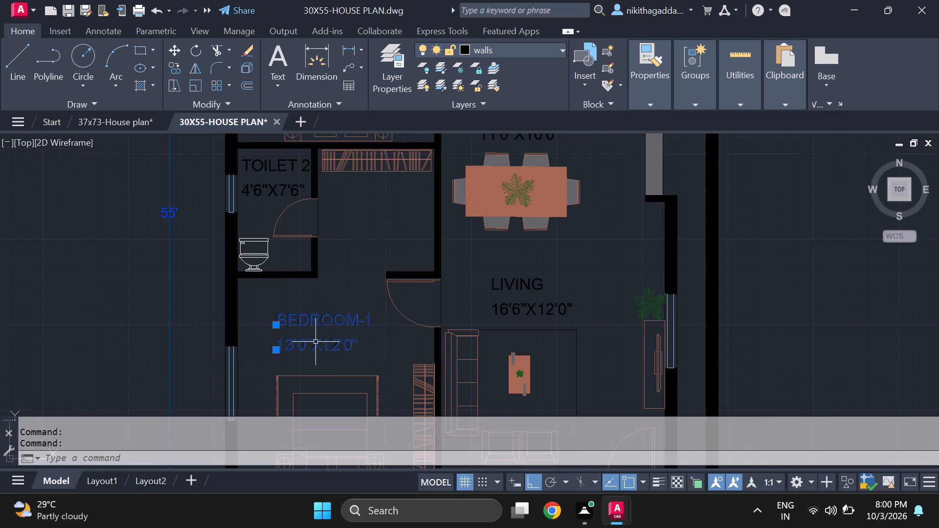
{"action": "key", "text": "ctrl+c"}
{"action": "left_click", "coordinate": [96, 124]}
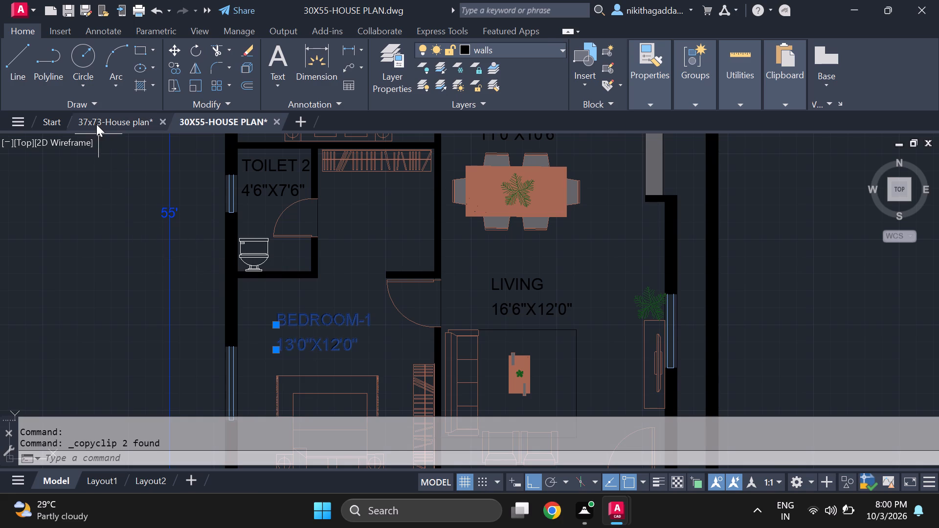
{"action": "key", "text": "ctrl+v"}
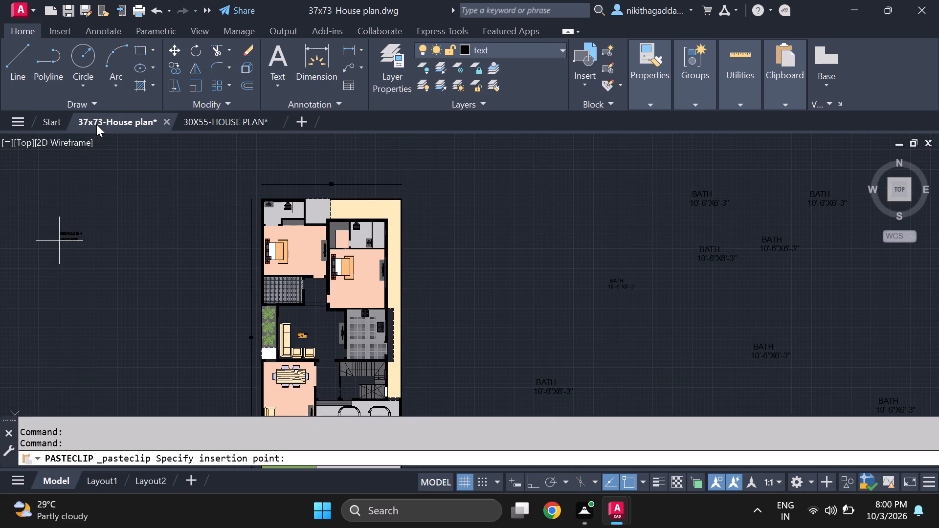
{"action": "left_click", "coordinate": [199, 309]}
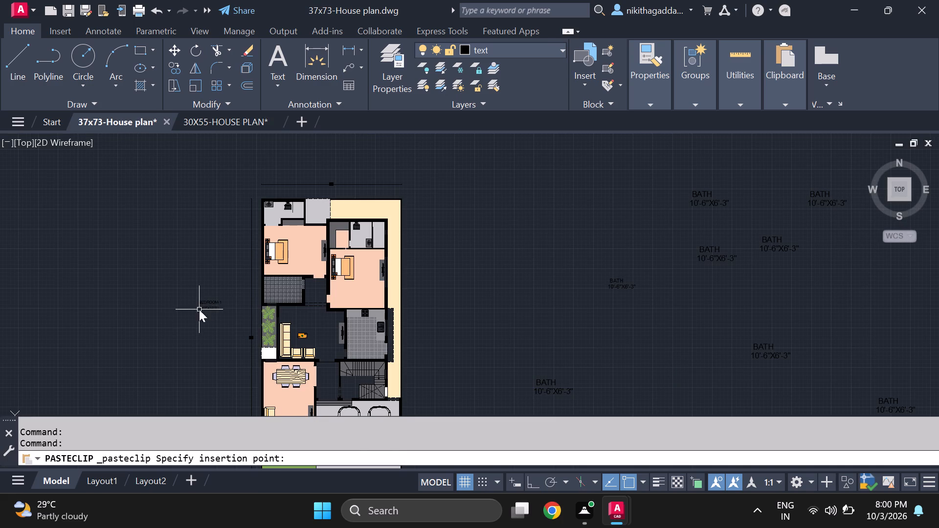
Change the pasted BEDROOM-1 room name to BATH.
{"action": "scroll", "coordinate": [197, 306], "scroll_direction": "up", "scroll_amount": 3}
{"action": "scroll", "coordinate": [248, 293], "scroll_direction": "down", "scroll_amount": 2}
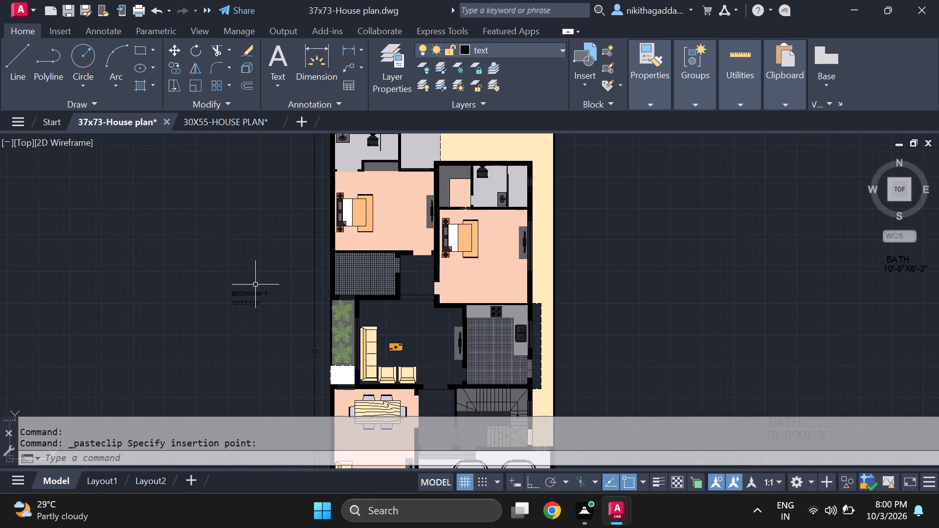
{"action": "scroll", "coordinate": [248, 290], "scroll_direction": "up", "scroll_amount": 3}
{"action": "double_click", "coordinate": [249, 300]}
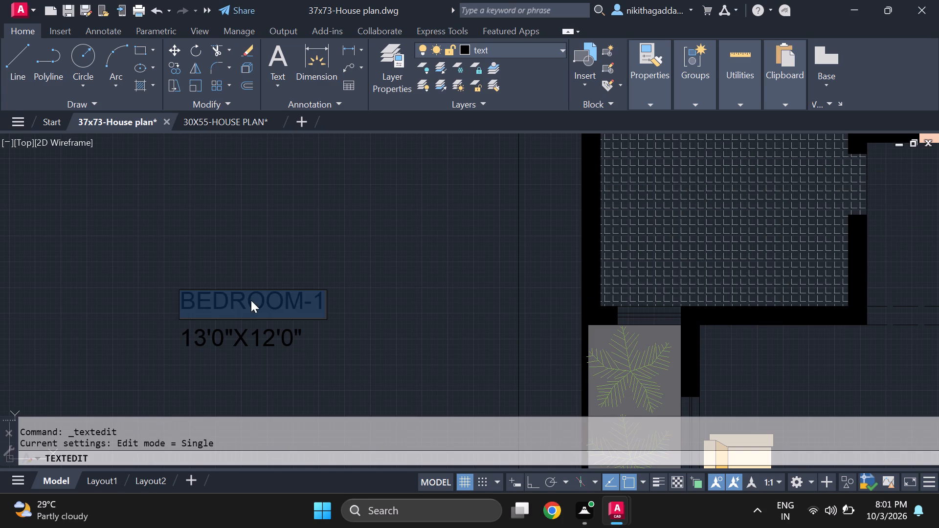
{"action": "key", "text": "Delete"}
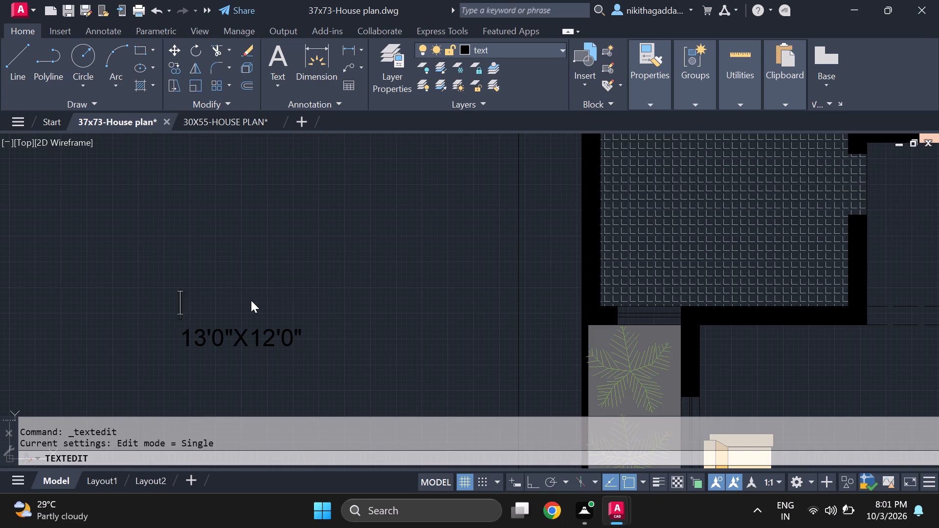
{"action": "type", "text": "BATH"}
{"action": "key", "text": "Return"}
Change the first dimension in the size text under the pasted BATH label to 10'-6".
{"action": "key", "text": "Return"}
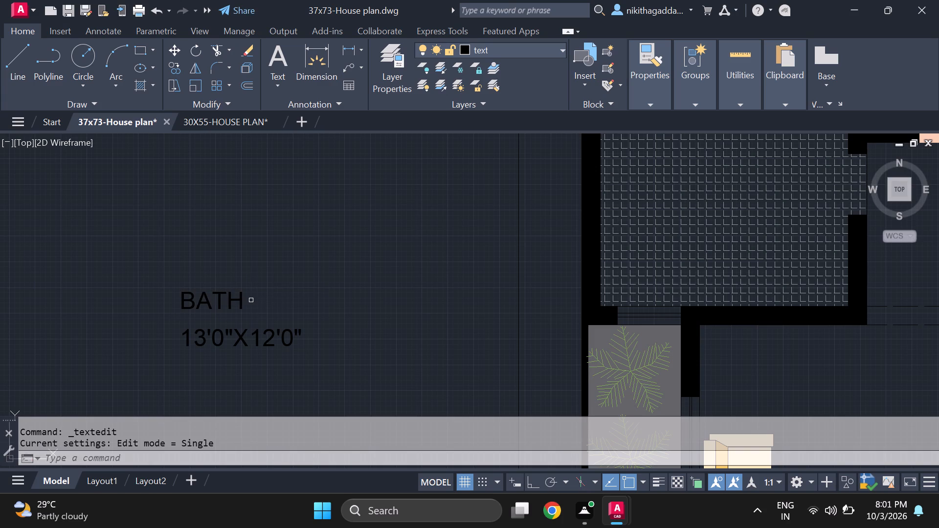
{"action": "left_click", "coordinate": [201, 344]}
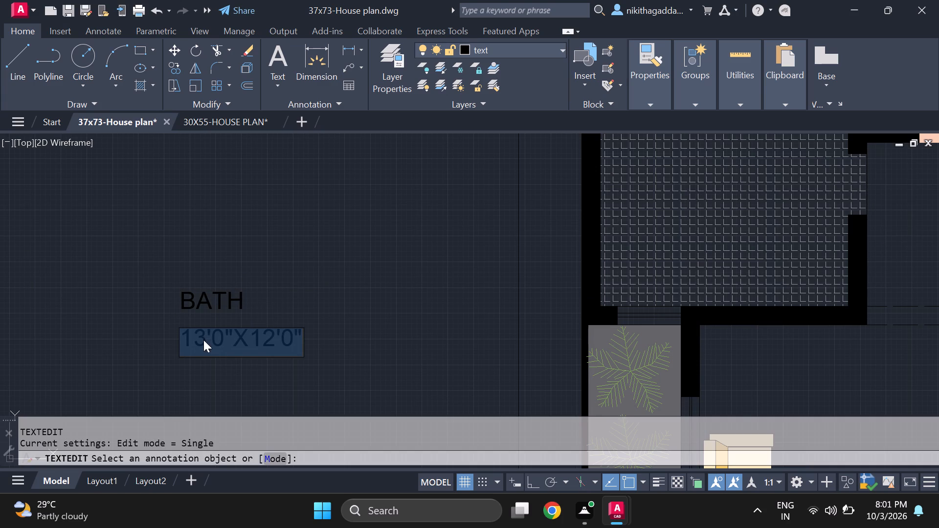
{"action": "left_click", "coordinate": [205, 339]}
{"action": "key", "text": "BackSpace"}
{"action": "key", "text": "0"}
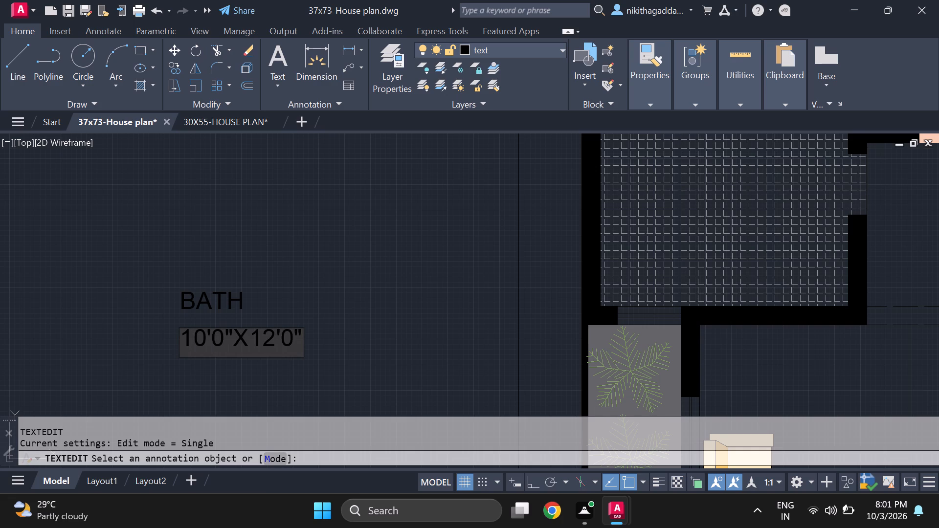
{"action": "left_click", "coordinate": [209, 335]}
{"action": "left_click", "coordinate": [209, 332]}
{"action": "key", "text": "minus"}
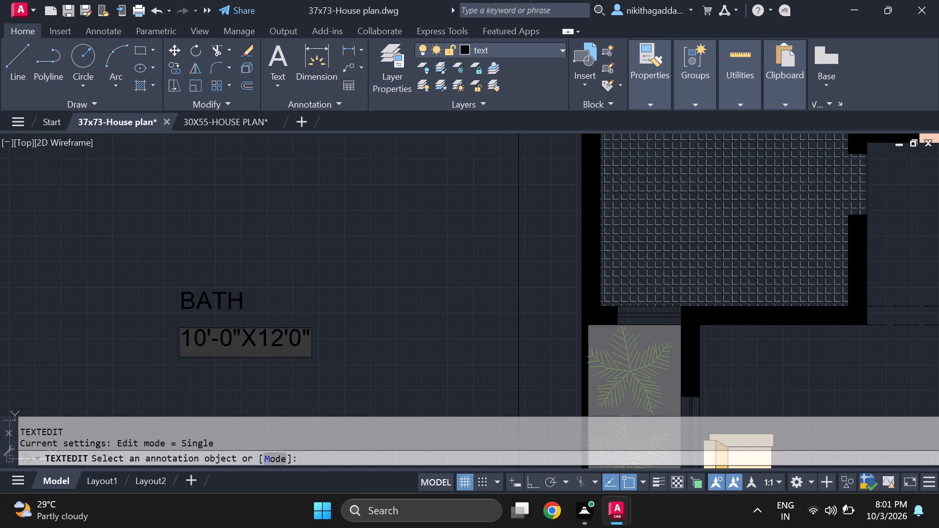
{"action": "left_click", "coordinate": [231, 341]}
{"action": "key", "text": "BackSpace"}
{"action": "key", "text": "6"}
Change the second dimension in the same size text to 6'-3", giving 10'-6"X6'-3".
{"action": "left_click", "coordinate": [282, 340]}
{"action": "key", "text": "BackSpace"}
{"action": "key", "text": "BackSpace"}
{"action": "key", "text": "6"}
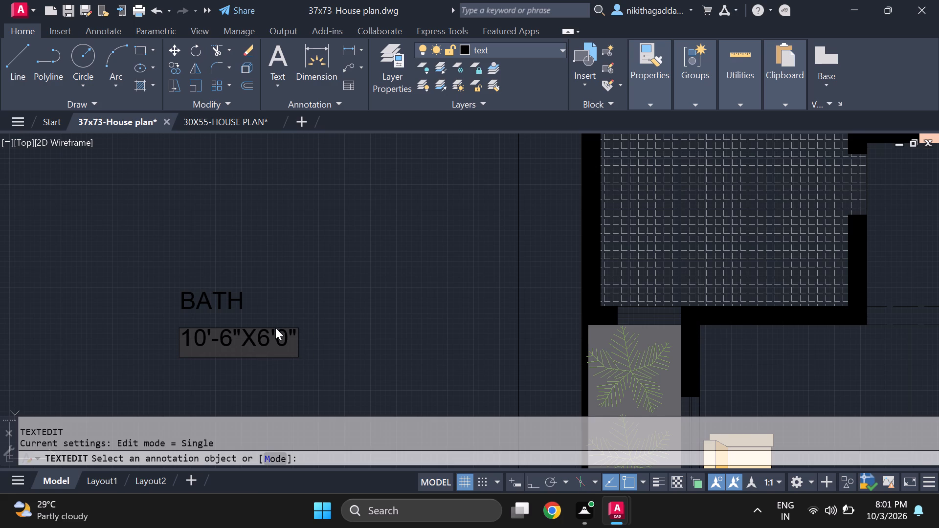
{"action": "left_click", "coordinate": [274, 330]}
{"action": "key", "text": "minus"}
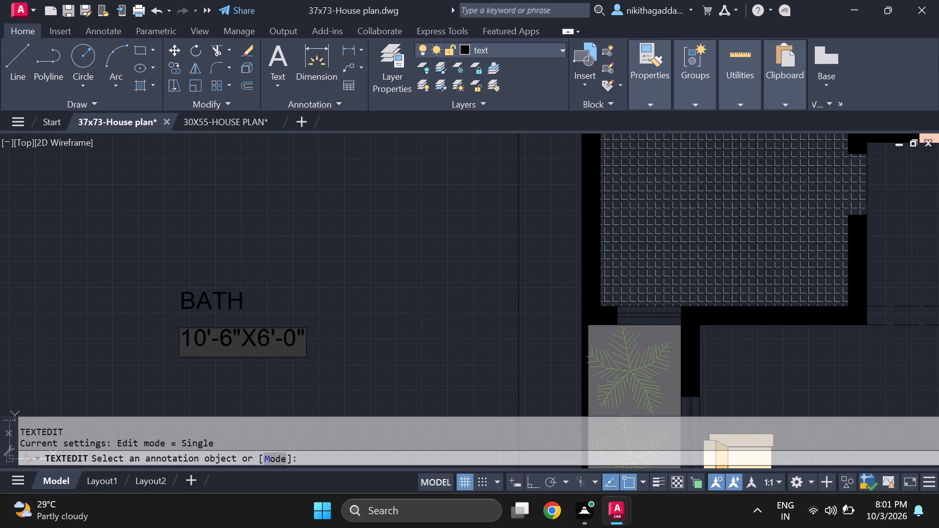
{"action": "left_click", "coordinate": [294, 341]}
{"action": "key", "text": "BackSpace"}
{"action": "key", "text": "3"}
{"action": "key", "text": "Return"}
Move the 10'-6"X6'-3" size text slightly up and left, closer beneath the BATH name.
{"action": "left_click", "coordinate": [320, 318]}
{"action": "left_click", "coordinate": [258, 381]}
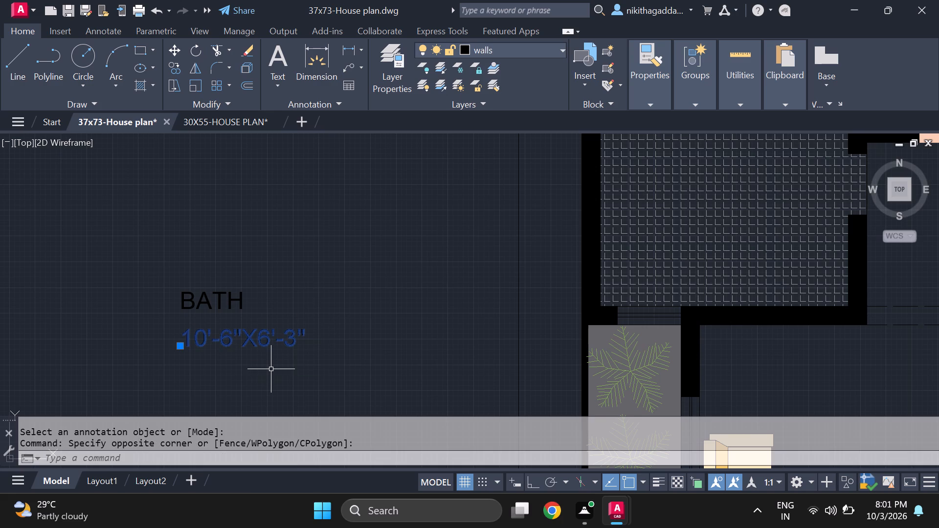
{"action": "key", "text": "m"}
{"action": "key", "text": "Return"}
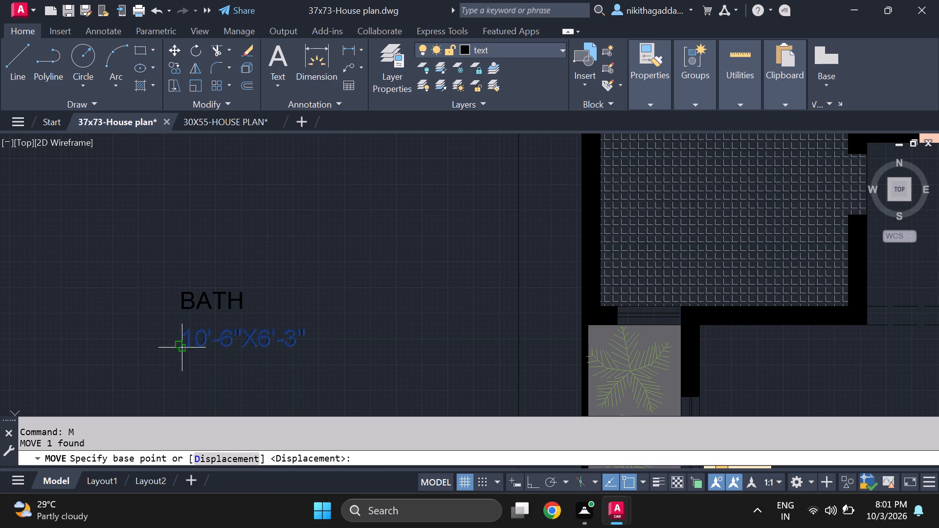
{"action": "left_click", "coordinate": [176, 353]}
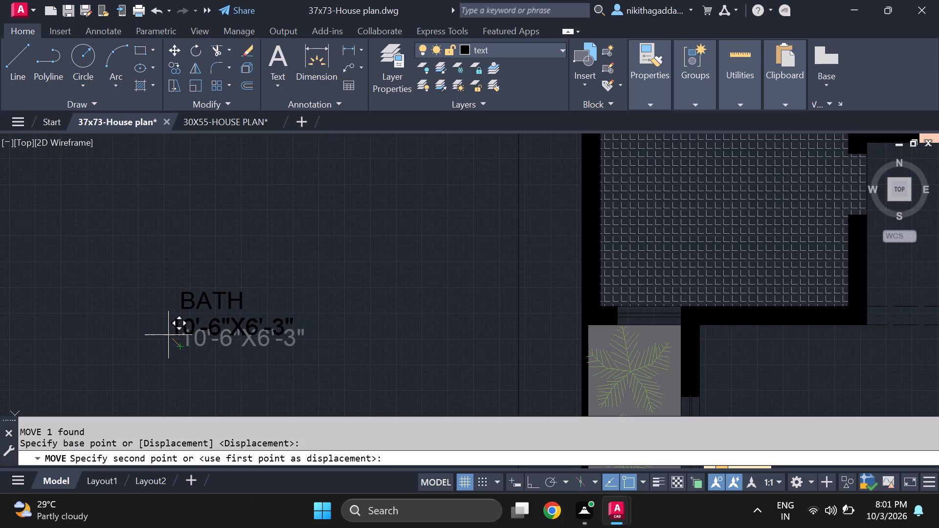
{"action": "left_click", "coordinate": [170, 335]}
Copy the BATH name and its 10'-6"X6'-3" size text to a spare spot beside the original, outside the plan.
{"action": "left_click_drag", "start_coordinate": [291, 265], "coordinate": [284, 269]}
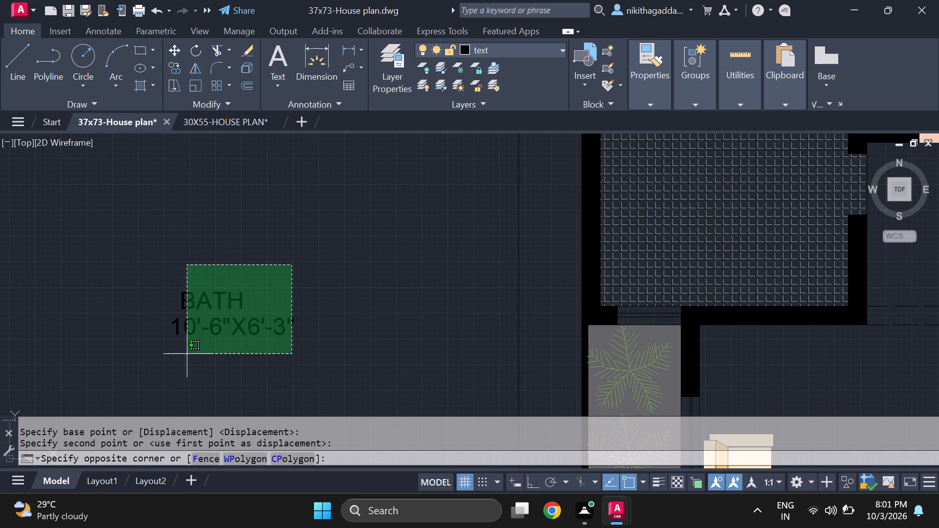
{"action": "left_click", "coordinate": [186, 355]}
{"action": "type", "text": "CO"}
{"action": "key", "text": "Return"}
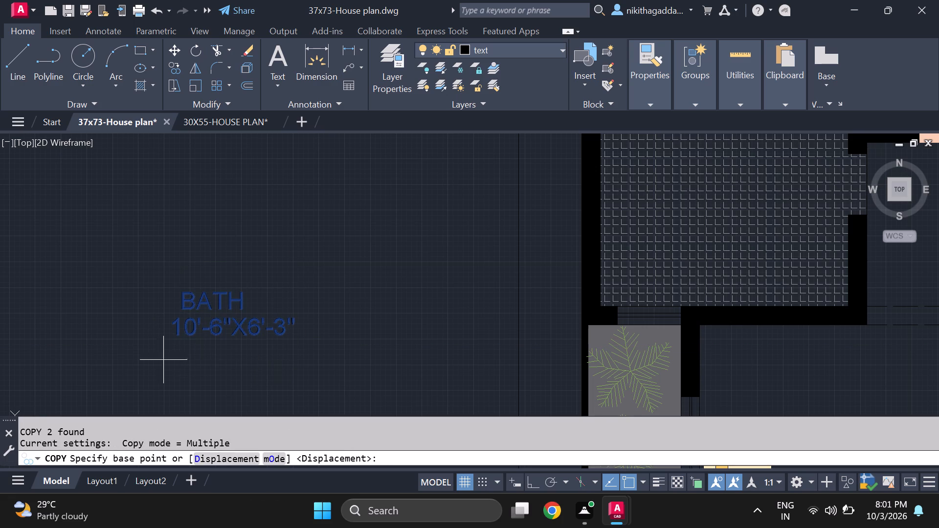
{"action": "left_click_drag", "start_coordinate": [163, 338], "coordinate": [169, 337]}
{"action": "left_click", "coordinate": [383, 364]}
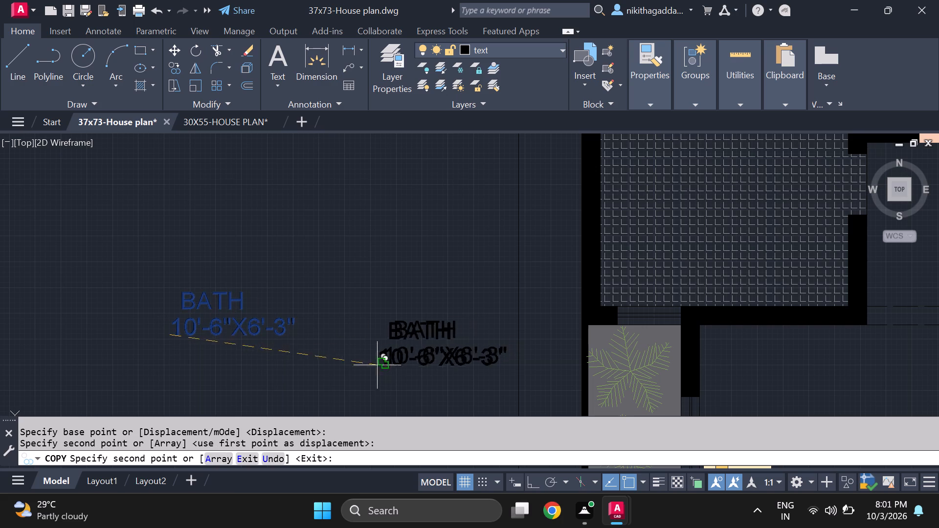
{"action": "key", "text": "Escape"}
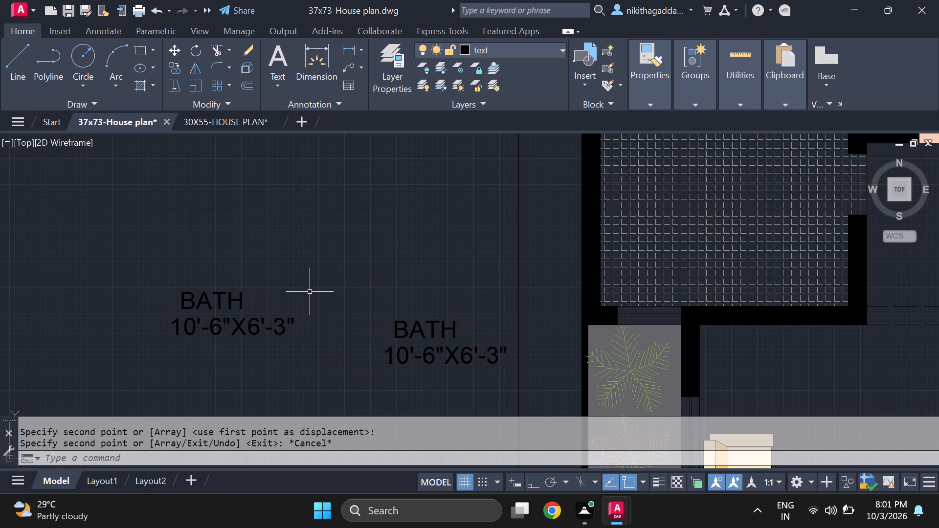
Move the original BATH label with its size text into the bathroom at the plan's upper-left corner.
{"action": "left_click_drag", "start_coordinate": [298, 275], "coordinate": [281, 285]}
{"action": "left_click", "coordinate": [205, 352]}
{"action": "key", "text": "m"}
{"action": "key", "text": "Return"}
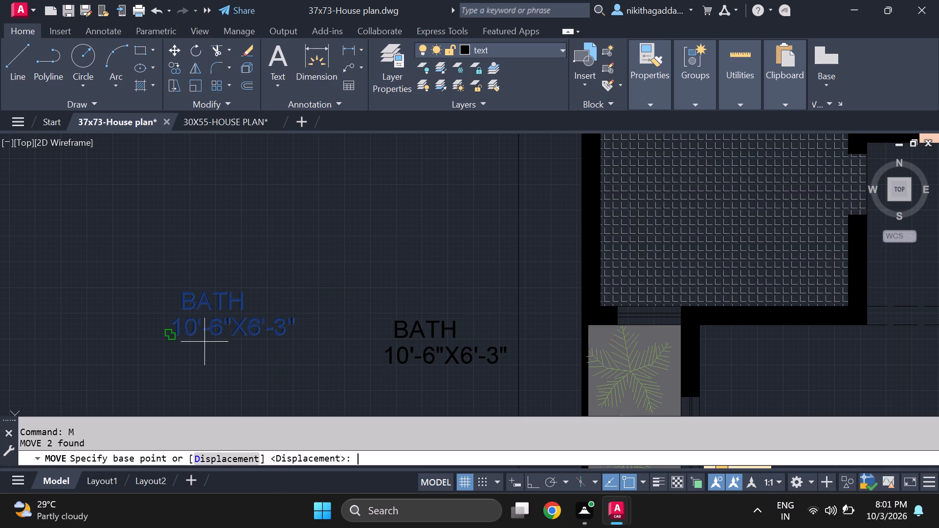
{"action": "left_click", "coordinate": [174, 335]}
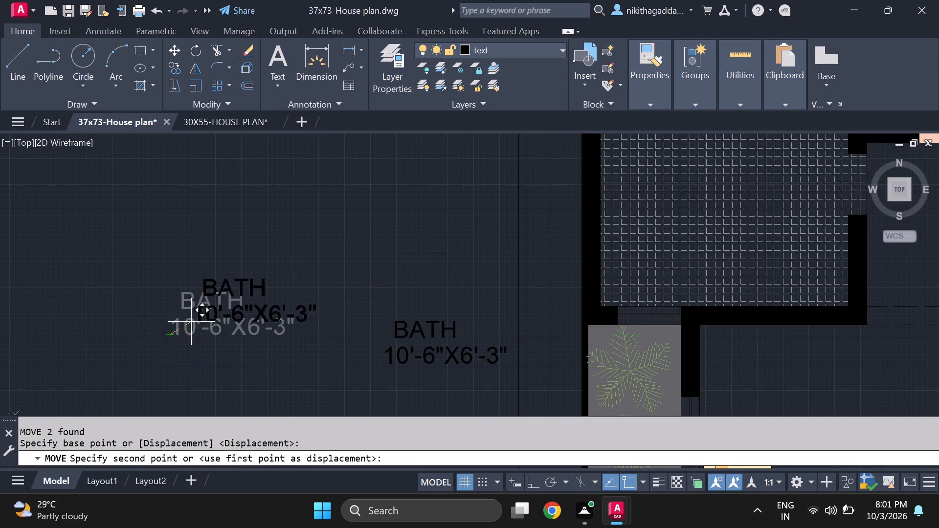
{"action": "scroll", "coordinate": [315, 234], "scroll_direction": "down", "scroll_amount": 3}
{"action": "middle_click_drag", "start_coordinate": [303, 258], "coordinate": [277, 355]}
{"action": "scroll", "coordinate": [364, 202], "scroll_direction": "up", "scroll_amount": 3}
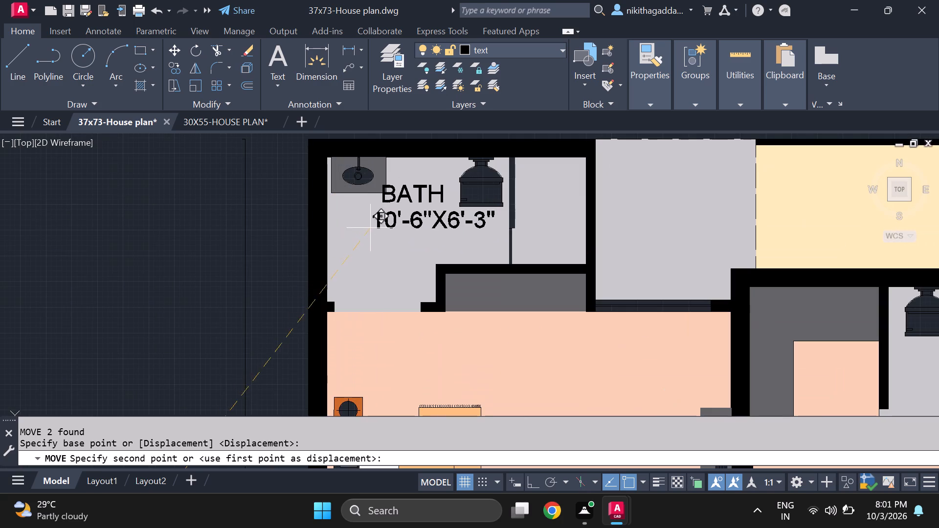
{"action": "left_click", "coordinate": [349, 254]}
Change the room name of the spare BATH label outside the plan to BEDROOM.
{"action": "scroll", "coordinate": [346, 258], "scroll_direction": "down", "scroll_amount": 3}
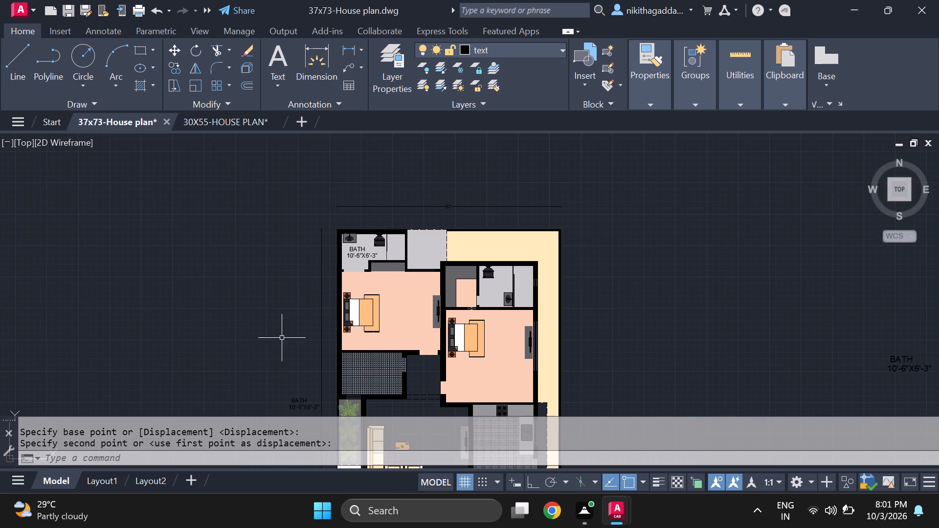
{"action": "middle_click_drag", "start_coordinate": [278, 353], "coordinate": [268, 281]}
{"action": "scroll", "coordinate": [288, 329], "scroll_direction": "up", "scroll_amount": 1}
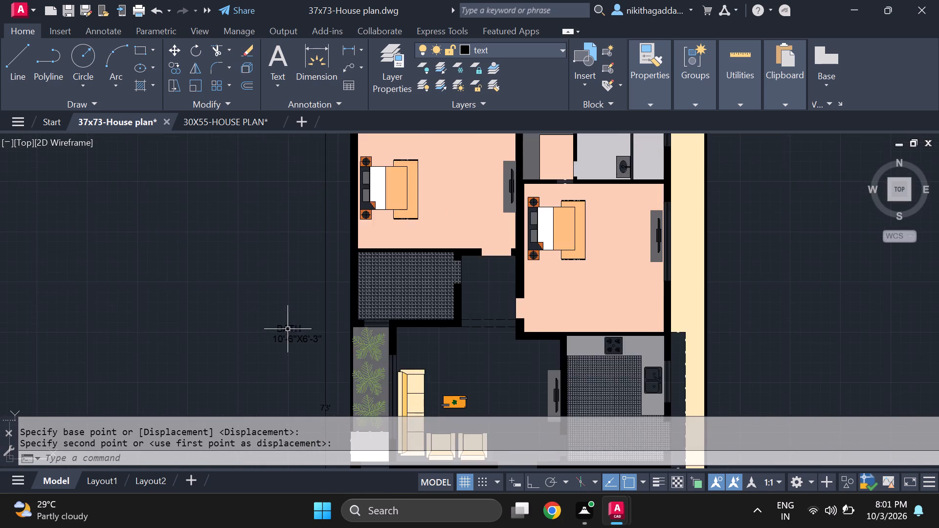
{"action": "scroll", "coordinate": [288, 329], "scroll_direction": "up", "scroll_amount": 1}
{"action": "scroll", "coordinate": [329, 317], "scroll_direction": "up", "scroll_amount": 2}
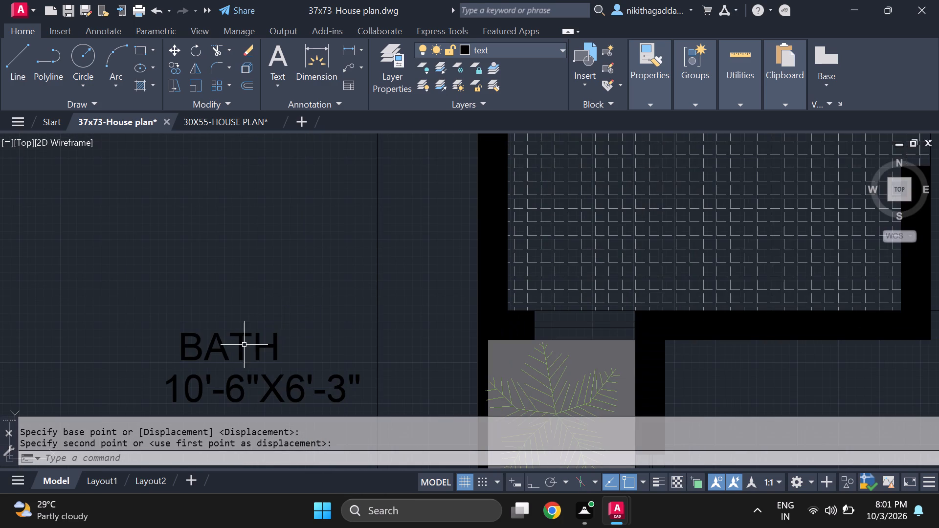
{"action": "double_click", "coordinate": [244, 345]}
{"action": "double_click", "coordinate": [244, 345]}
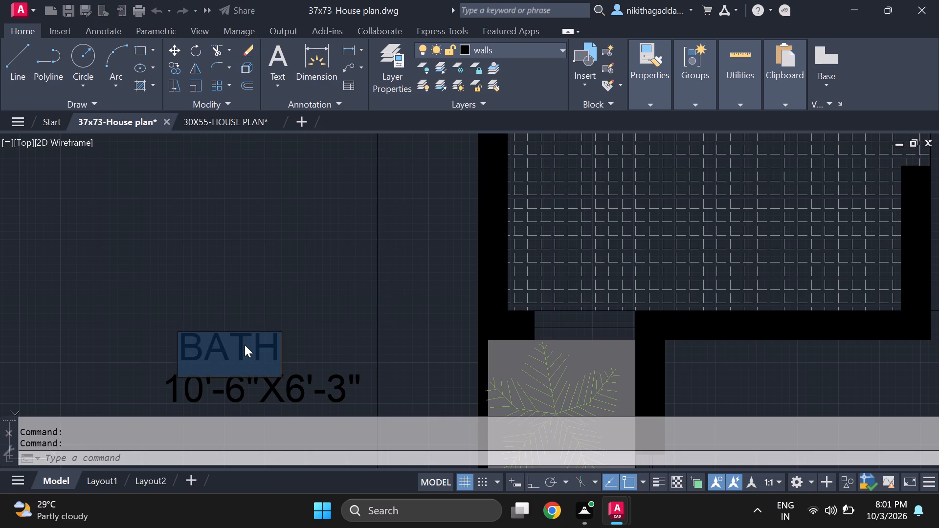
{"action": "key", "text": "Delete"}
{"action": "type", "text": "BEDROOM"}
{"action": "key", "text": "Return"}
Change the first dimension in the size text under the BEDROOM label to 17'-0".
{"action": "key", "text": "Return"}
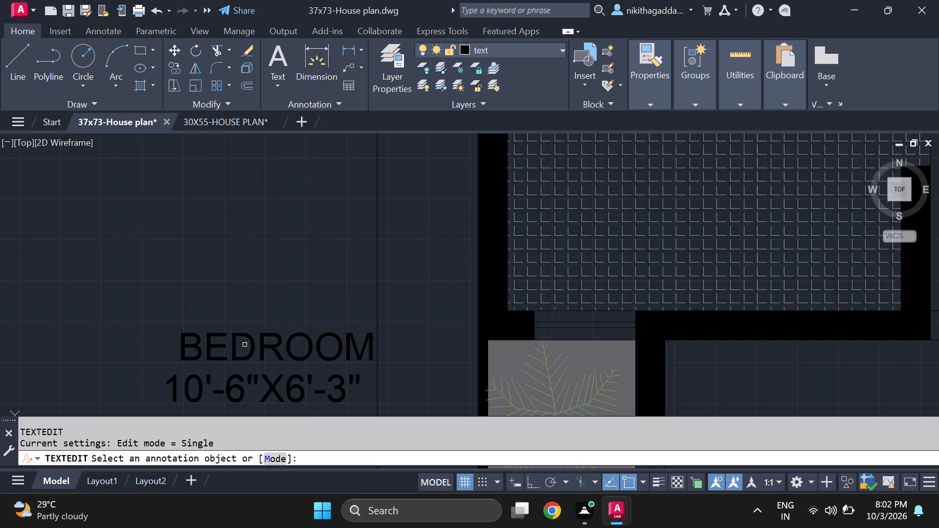
{"action": "middle_click_drag", "start_coordinate": [252, 356], "coordinate": [235, 301]}
{"action": "left_click", "coordinate": [181, 344]}
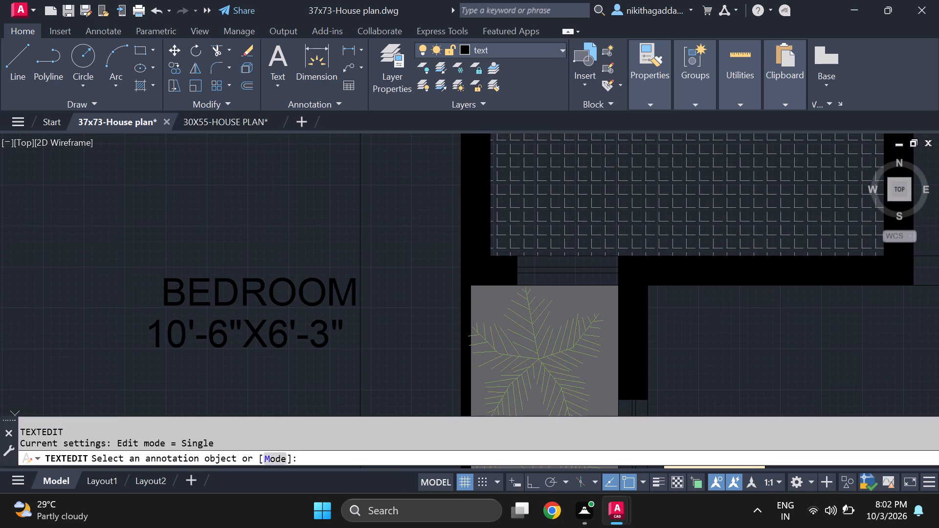
{"action": "left_click", "coordinate": [190, 336]}
{"action": "key", "text": "BackSpace"}
{"action": "key", "text": "7"}
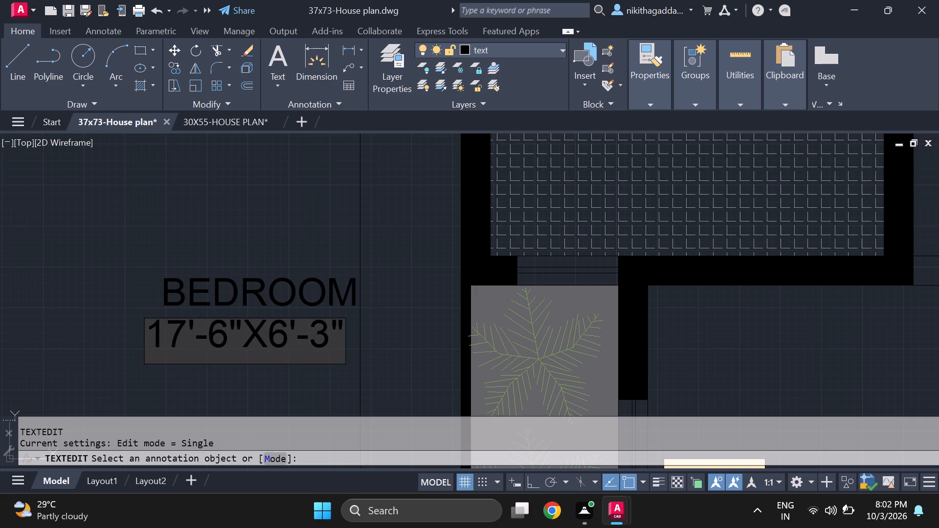
{"action": "left_click", "coordinate": [224, 332]}
{"action": "key", "text": "BackSpace"}
{"action": "key", "text": "0"}
Change the second dimension in the same size text to 13'-0", giving 17'-0"X13'-0".
{"action": "left_click", "coordinate": [285, 336]}
{"action": "key", "text": "BackSpace"}
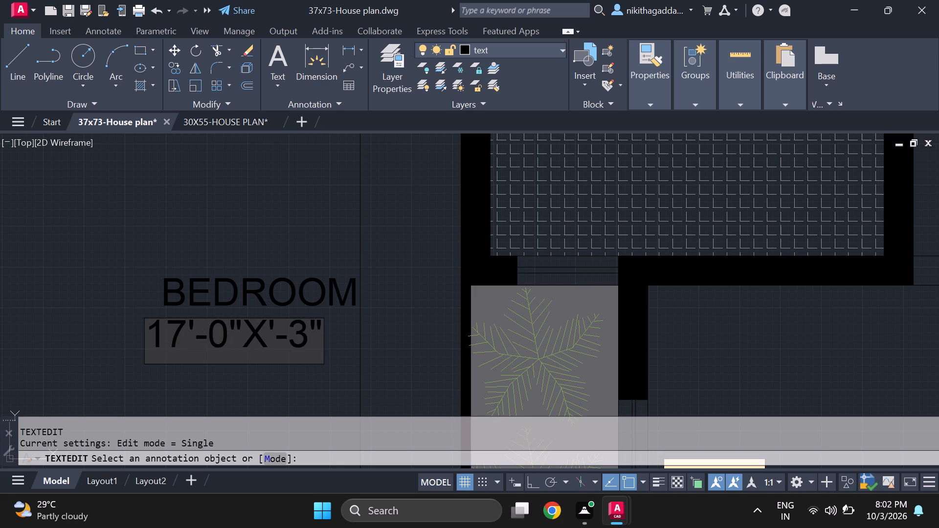
{"action": "type", "text": "13"}
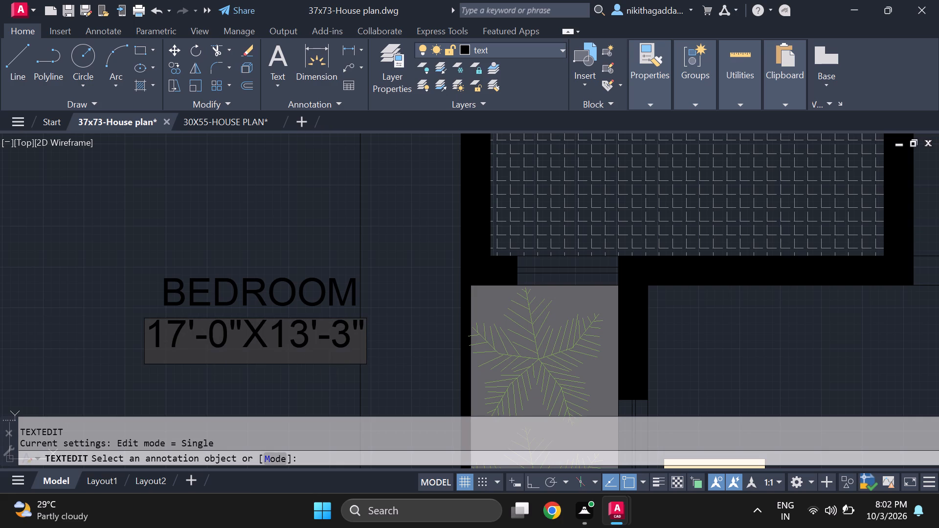
{"action": "left_click", "coordinate": [355, 342]}
{"action": "key", "text": "BackSpace"}
{"action": "key", "text": "0"}
{"action": "key", "text": "Return"}
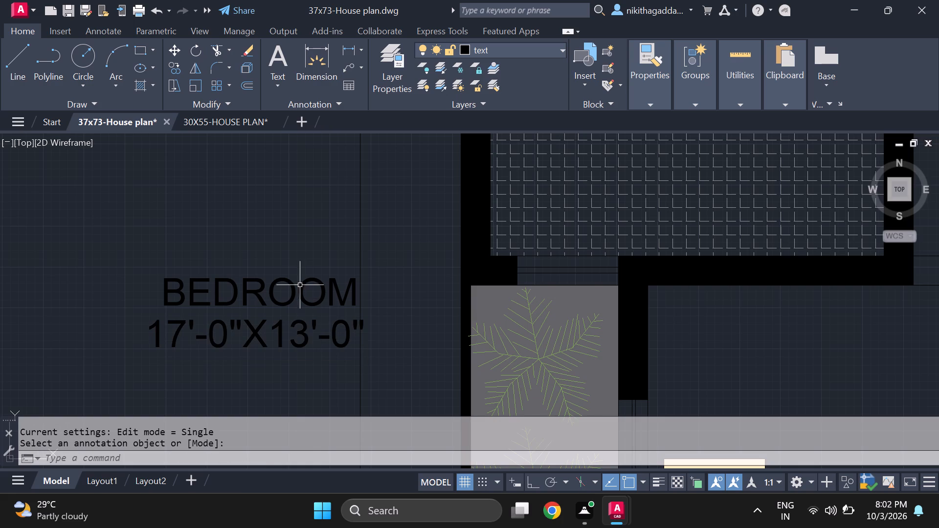
Make two spare copies of the BEDROOM label and its size text in the empty area left of the plan.
{"action": "left_click_drag", "start_coordinate": [302, 262], "coordinate": [286, 278]}
{"action": "left_click", "coordinate": [189, 357]}
{"action": "type", "text": "CO"}
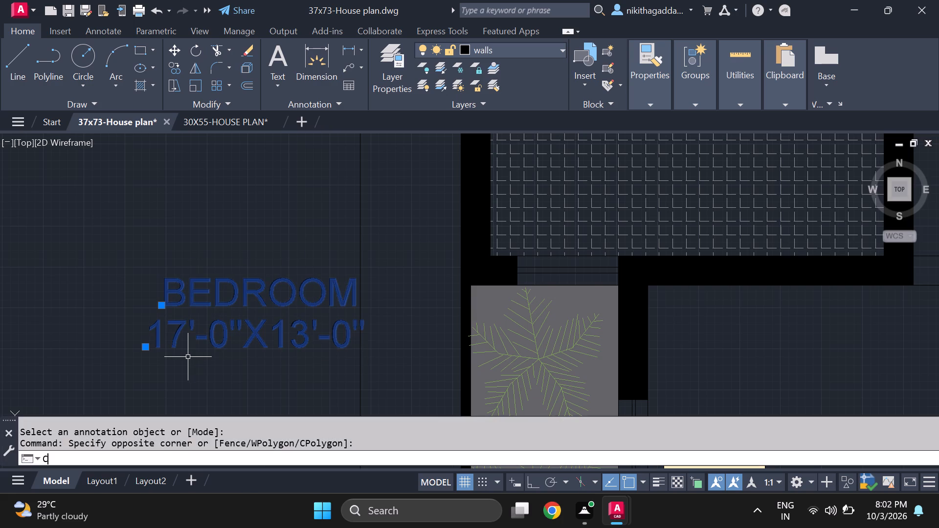
{"action": "key", "text": "Return"}
{"action": "left_click", "coordinate": [131, 345]}
{"action": "scroll", "coordinate": [153, 317], "scroll_direction": "down", "scroll_amount": 3}
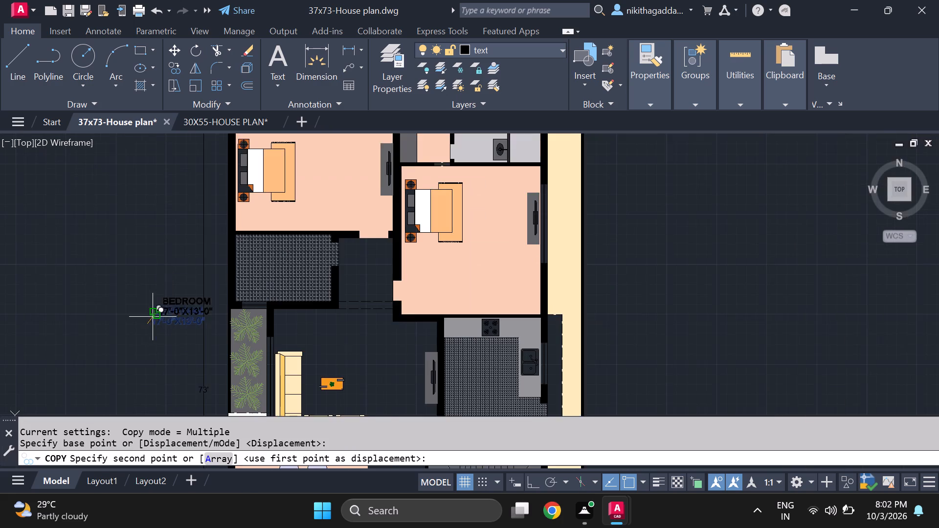
{"action": "middle_click_drag", "start_coordinate": [168, 284], "coordinate": [178, 258]}
{"action": "left_click", "coordinate": [22, 314]}
{"action": "left_click", "coordinate": [65, 386]}
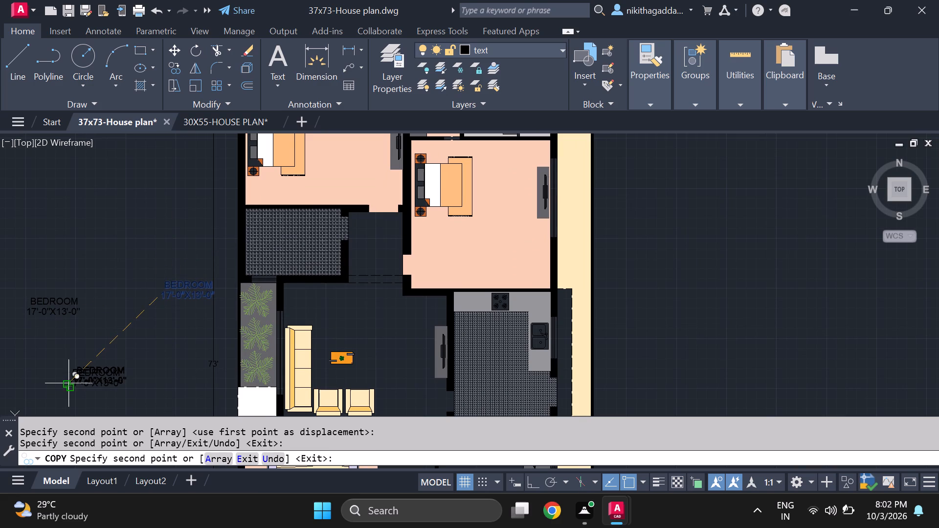
{"action": "key", "text": "Escape"}
Move the original BEDROOM 17'-0"X13'-0" label into the upper-left bedroom, between the bed and the TV unit.
{"action": "left_click", "coordinate": [206, 264]}
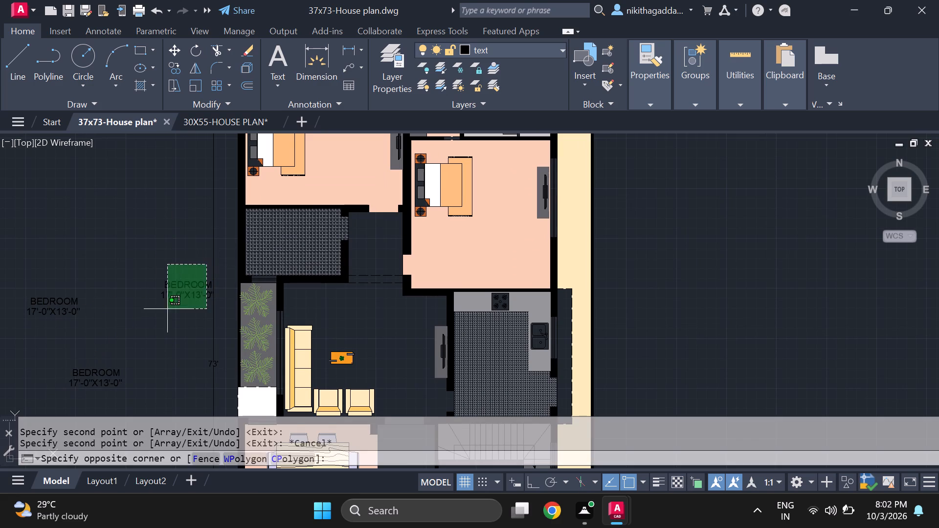
{"action": "left_click", "coordinate": [167, 309]}
{"action": "key", "text": "m"}
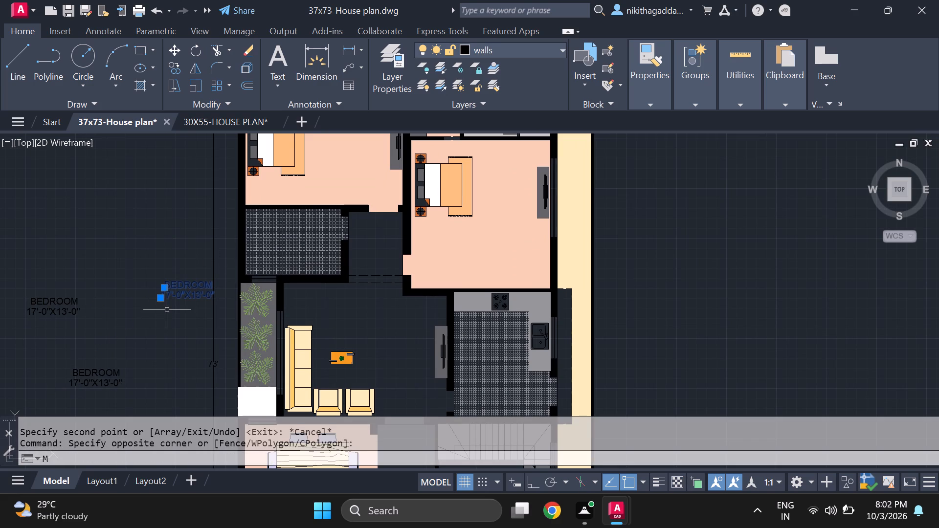
{"action": "key", "text": "Return"}
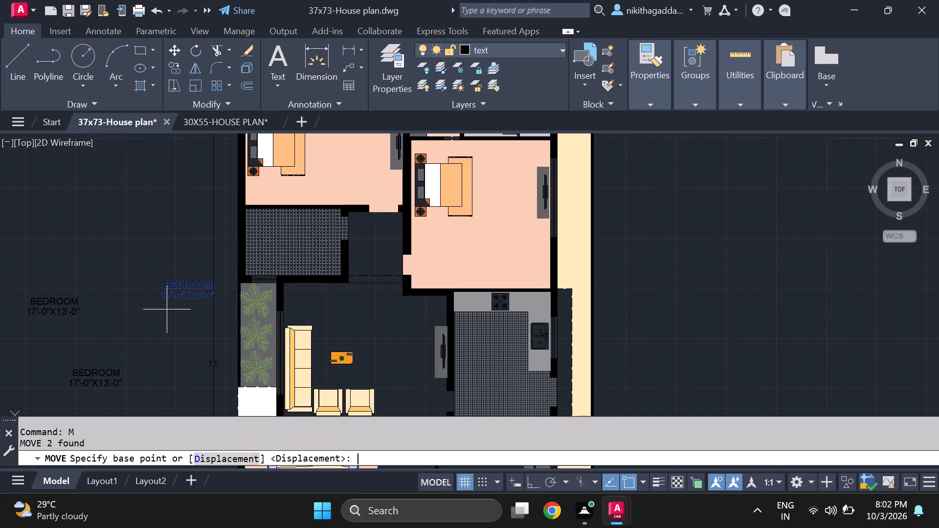
{"action": "left_click", "coordinate": [161, 294]}
{"action": "middle_click_drag", "start_coordinate": [290, 179], "coordinate": [296, 292]}
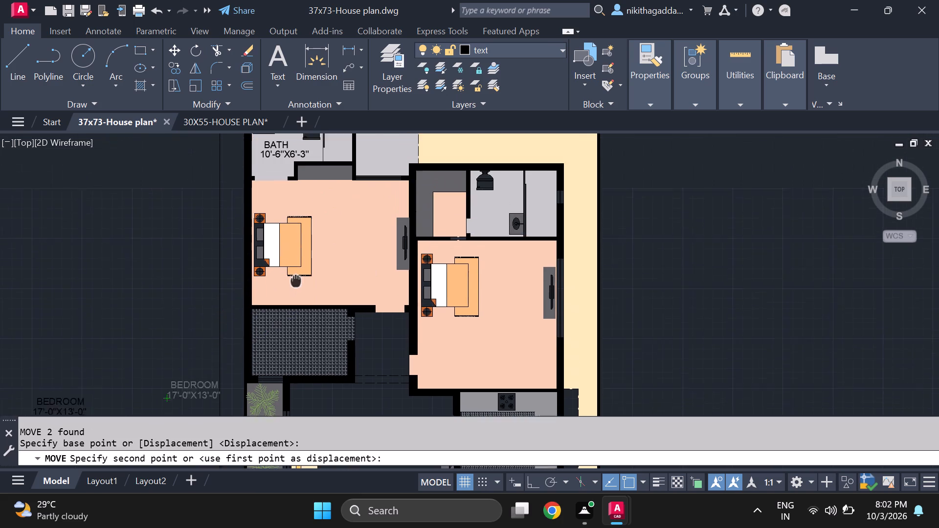
{"action": "middle_click_drag", "start_coordinate": [296, 292], "coordinate": [296, 305]}
{"action": "left_click", "coordinate": [327, 277]}
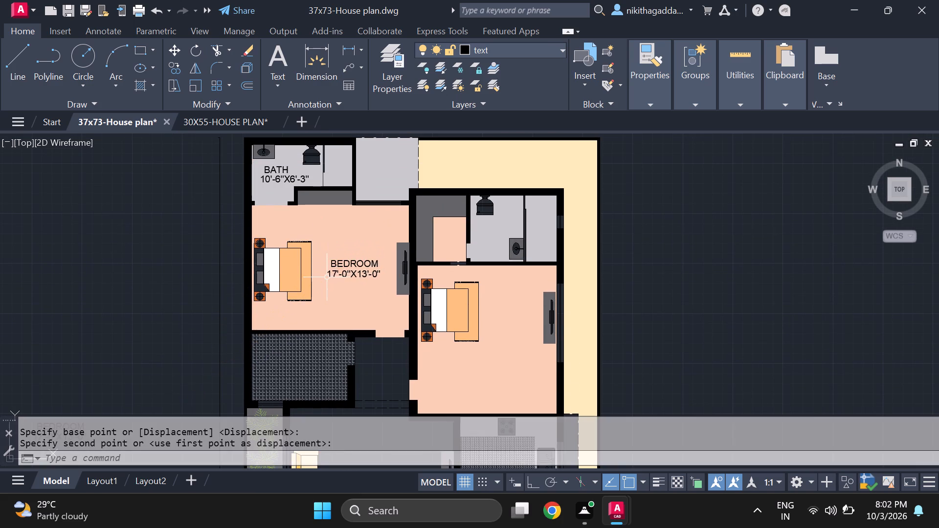
Change the room name of the upper spare BEDROOM label left of the plan to LAUNDRY.
{"action": "scroll", "coordinate": [280, 295], "scroll_direction": "down", "scroll_amount": 3}
{"action": "scroll", "coordinate": [245, 343], "scroll_direction": "up", "scroll_amount": 2}
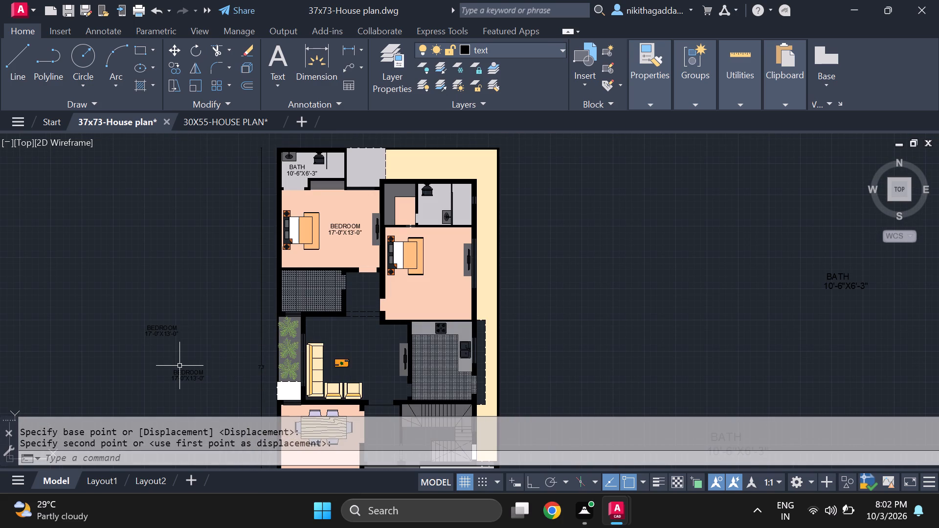
{"action": "middle_click_drag", "start_coordinate": [166, 378], "coordinate": [178, 356]}
{"action": "scroll", "coordinate": [161, 305], "scroll_direction": "up", "scroll_amount": 2}
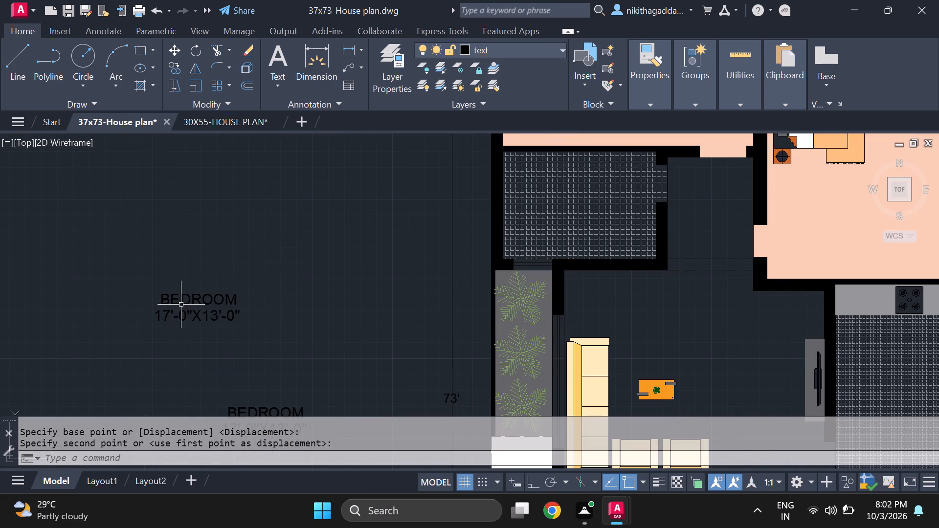
{"action": "scroll", "coordinate": [206, 294], "scroll_direction": "up", "scroll_amount": 1}
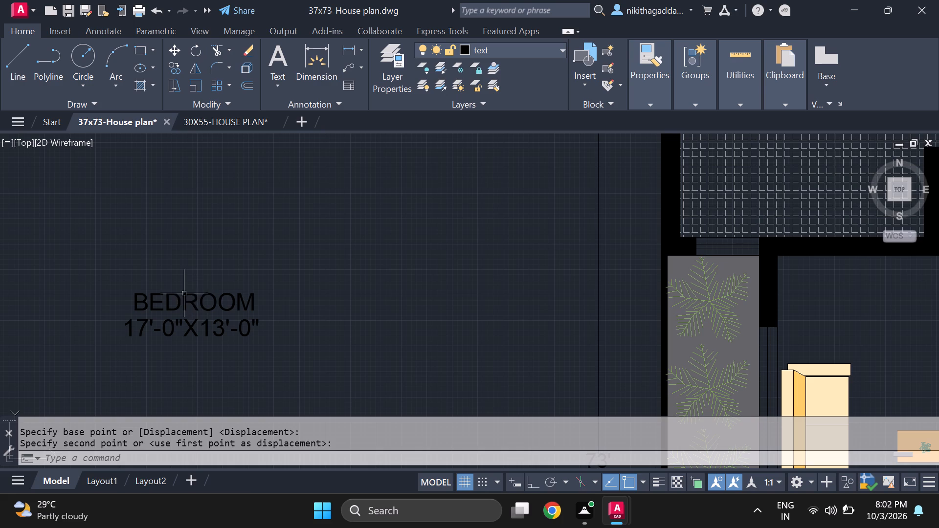
{"action": "double_click", "coordinate": [175, 306]}
{"action": "key", "text": "Delete"}
{"action": "type", "text": "LAUN"}
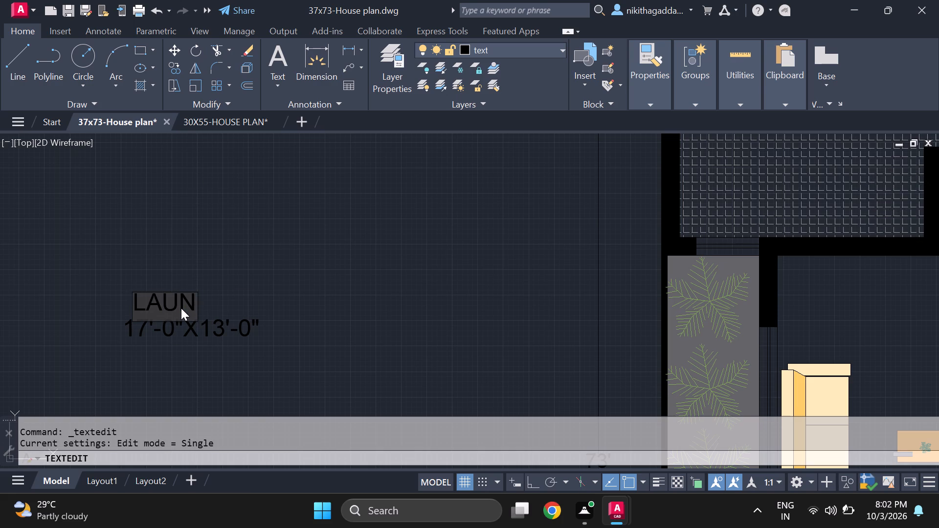
{"action": "type", "text": "DRY"}
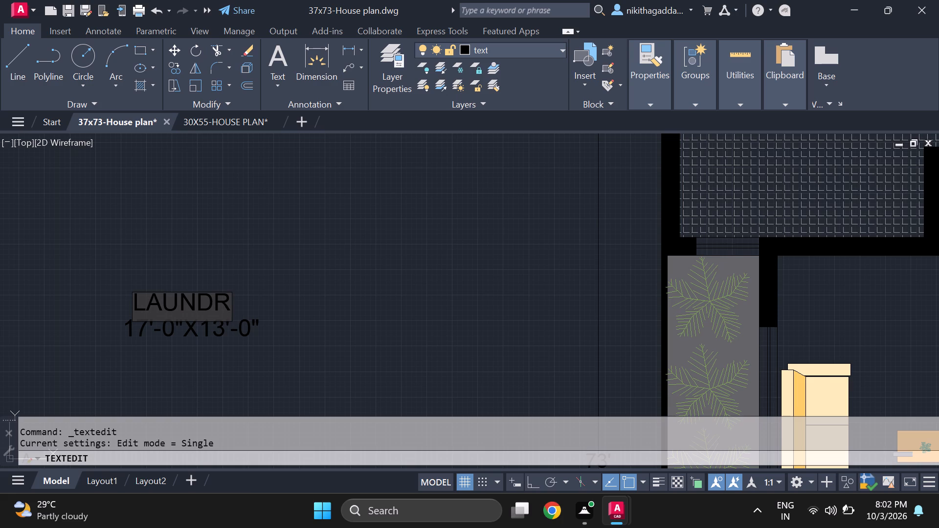
{"action": "key", "text": "Return"}
Change the first dimension in the size text under the LAUNDRY label to 6'-6".
{"action": "key", "text": "Return"}
{"action": "scroll", "coordinate": [156, 329], "scroll_direction": "up", "scroll_amount": 2}
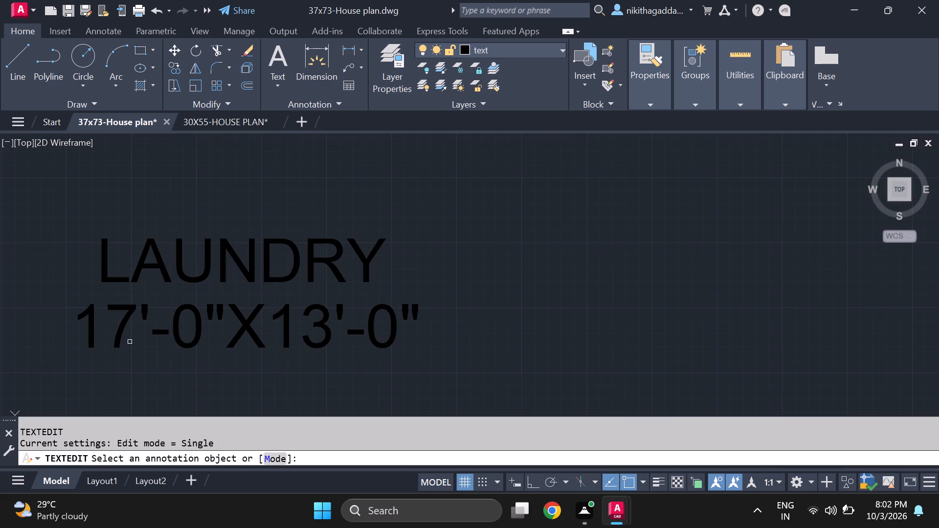
{"action": "left_click", "coordinate": [115, 328]}
{"action": "left_click", "coordinate": [120, 331]}
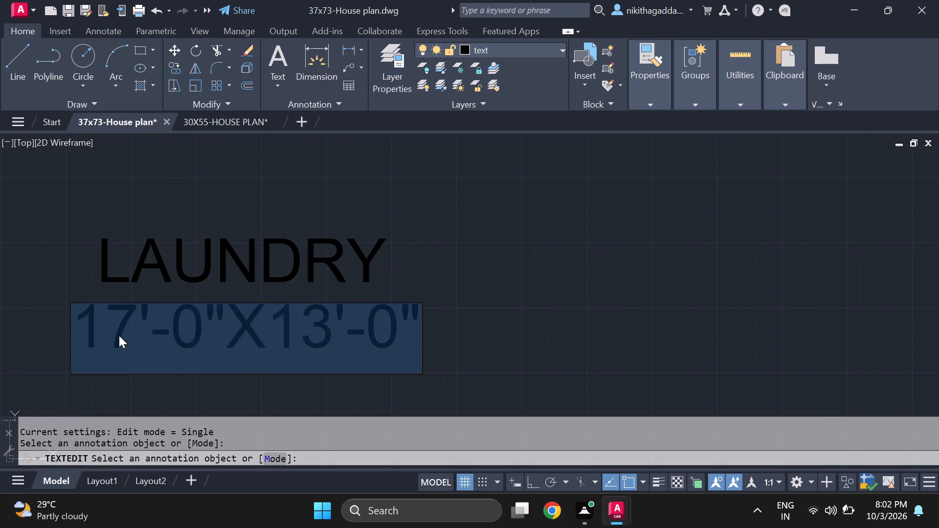
{"action": "left_click", "coordinate": [119, 336]}
{"action": "left_click", "coordinate": [125, 340]}
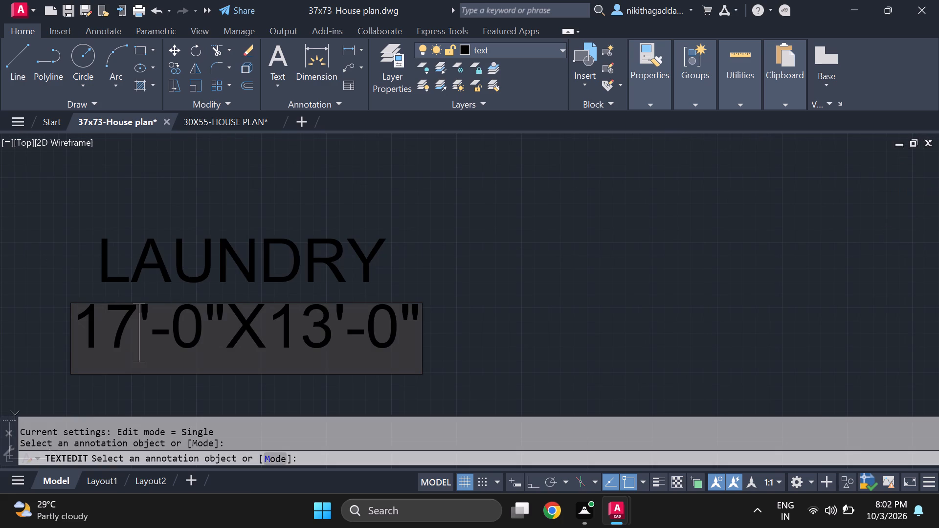
{"action": "key", "text": "BackSpace"}
{"action": "key", "text": "BackSpace"}
{"action": "key", "text": "6"}
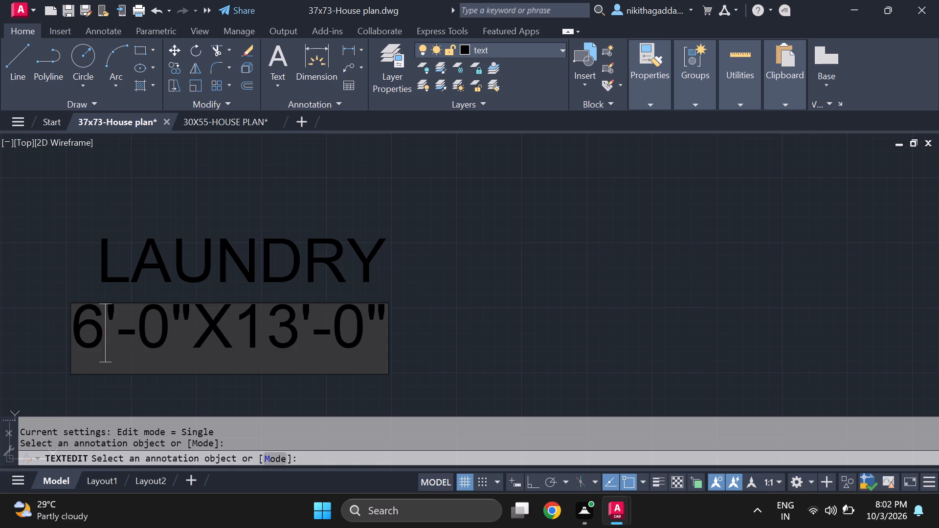
{"action": "left_click", "coordinate": [163, 319]}
{"action": "key", "text": "BackSpace"}
{"action": "key", "text": "6"}
Change the second dimension in the same size text to 8'-4.5", giving 6'-6"X8'-4.5".
{"action": "left_click", "coordinate": [301, 327]}
{"action": "key", "text": "BackSpace"}
{"action": "key", "text": "BackSpace"}
{"action": "key", "text": "8"}
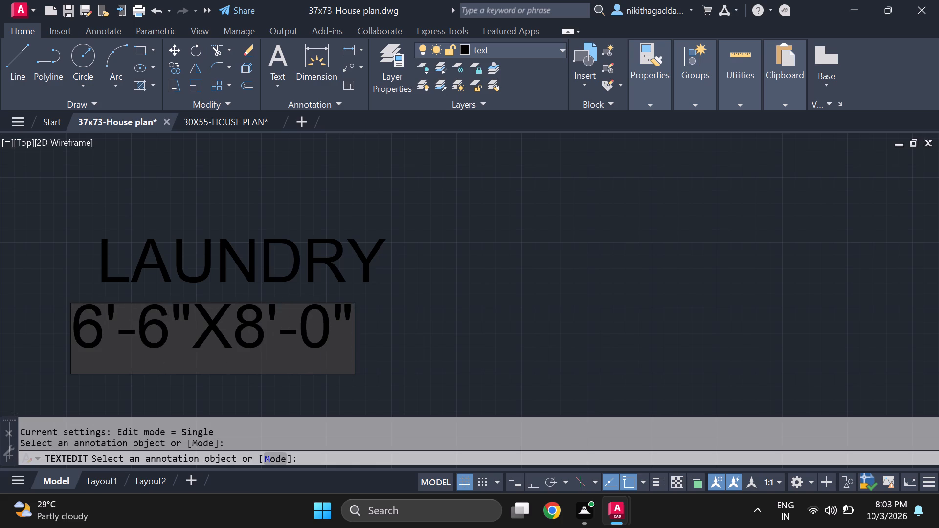
{"action": "left_click", "coordinate": [304, 334]}
{"action": "left_click", "coordinate": [329, 323]}
{"action": "key", "text": "BackSpace"}
{"action": "type", "text": "4.5"}
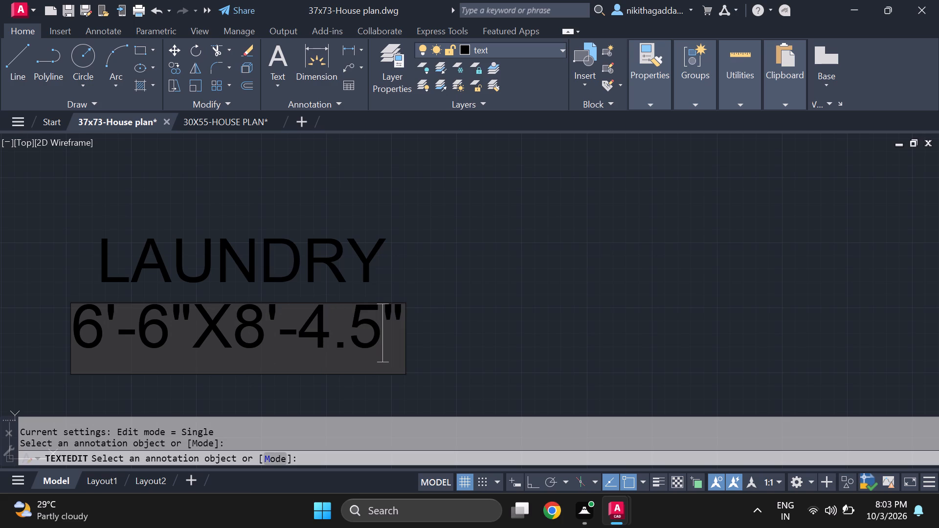
{"action": "key", "text": "Return"}
Move the LAUNDRY label and its size text into the grey room beside the upper-left bath.
{"action": "scroll", "coordinate": [330, 320], "scroll_direction": "down", "scroll_amount": 4}
{"action": "left_click", "coordinate": [337, 297]}
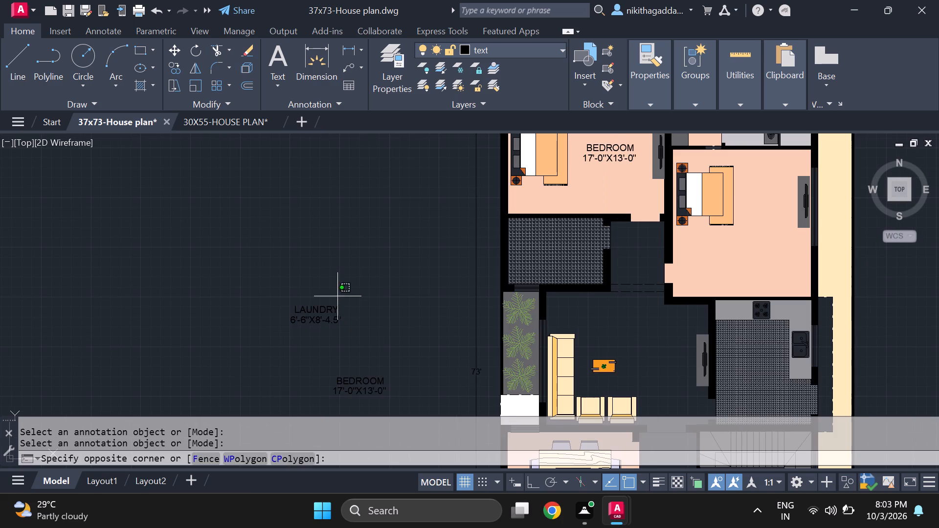
{"action": "left_click", "coordinate": [275, 353]}
{"action": "key", "text": "m"}
{"action": "key", "text": "Return"}
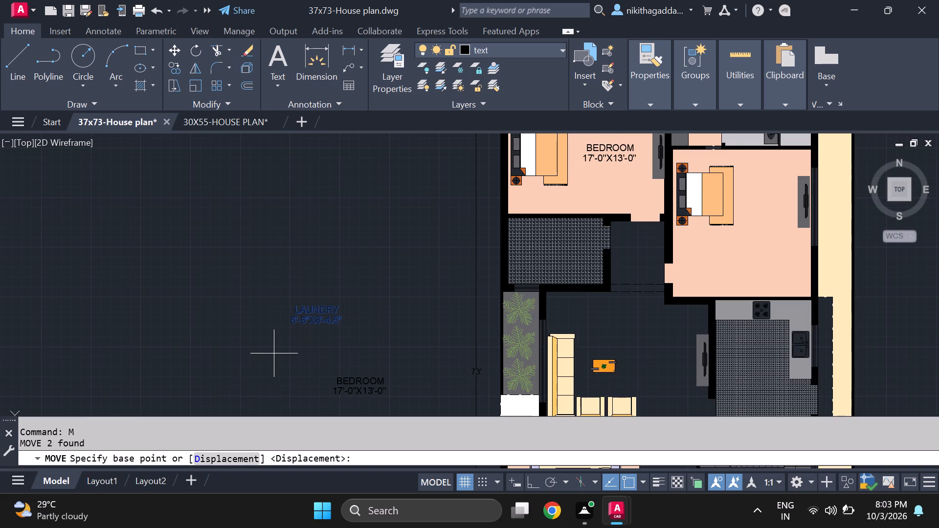
{"action": "left_click", "coordinate": [287, 327]}
{"action": "middle_click_drag", "start_coordinate": [564, 219], "coordinate": [398, 382]}
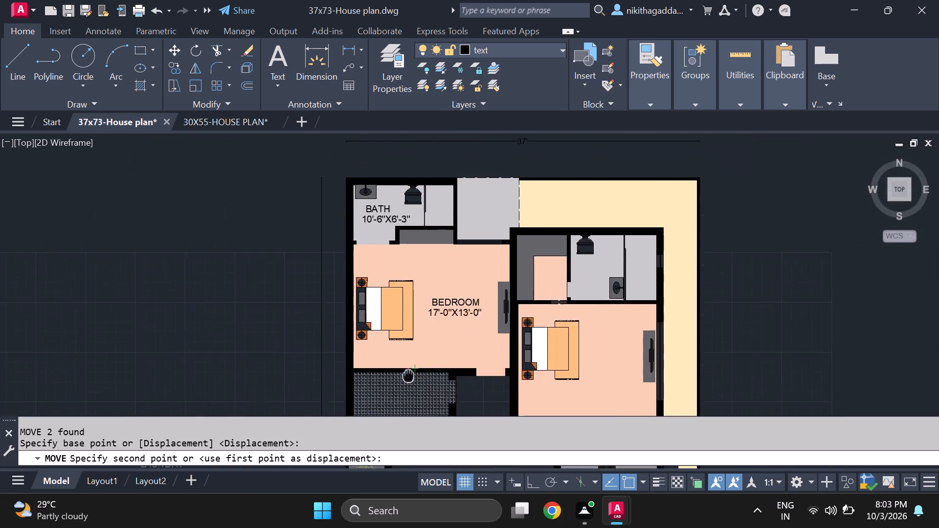
{"action": "middle_click_drag", "start_coordinate": [398, 382], "coordinate": [374, 395]}
{"action": "scroll", "coordinate": [428, 234], "scroll_direction": "up", "scroll_amount": 2}
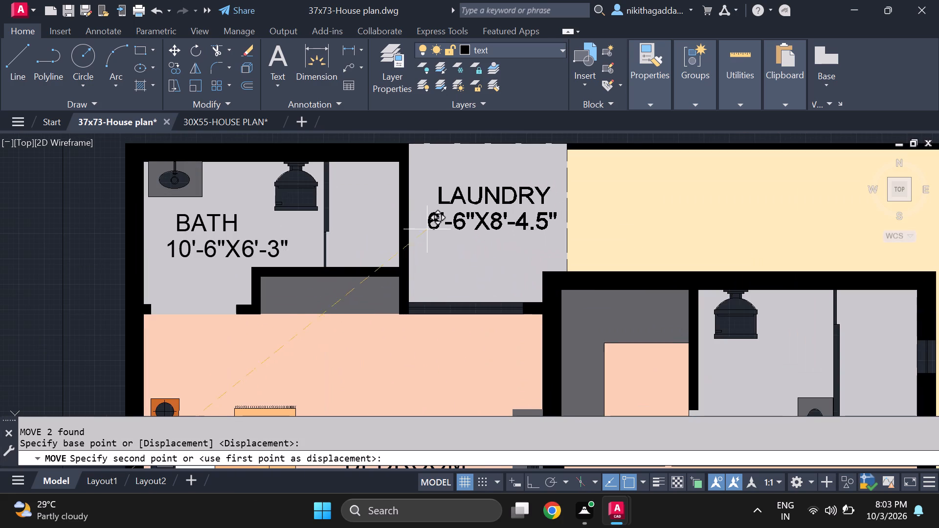
{"action": "left_click", "coordinate": [423, 212]}
Copy the BATH name text of the upper-left bath into that bath's shower cubicle, without its size text.
{"action": "scroll", "coordinate": [442, 235], "scroll_direction": "down", "scroll_amount": 3}
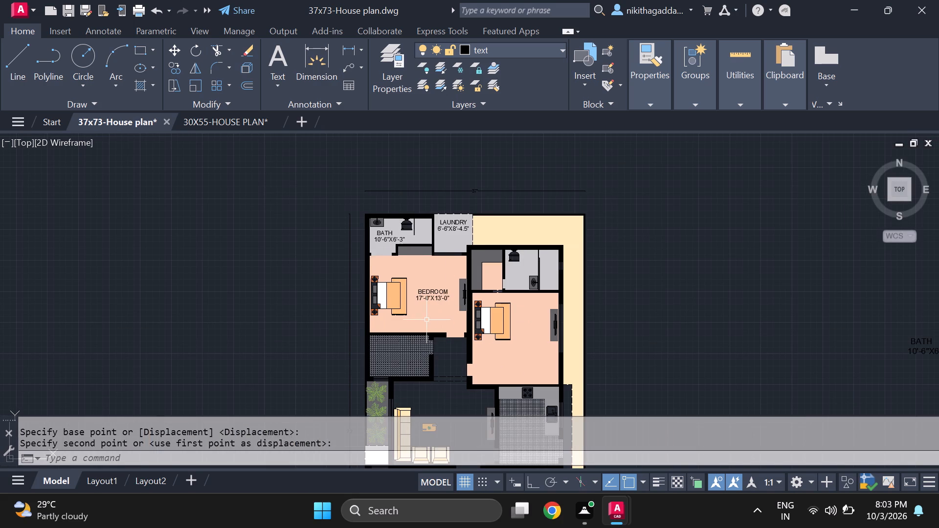
{"action": "middle_click_drag", "start_coordinate": [424, 319], "coordinate": [438, 274]}
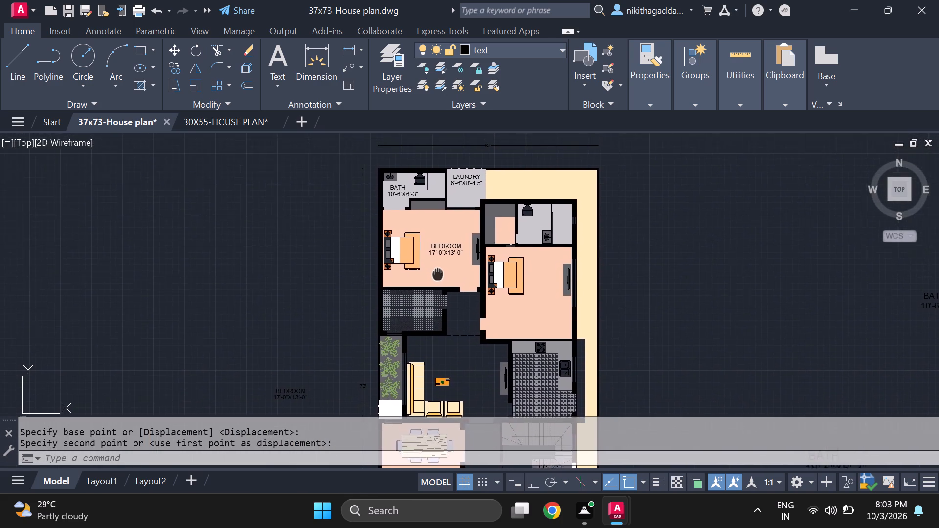
{"action": "middle_click_drag", "start_coordinate": [438, 274], "coordinate": [437, 319]}
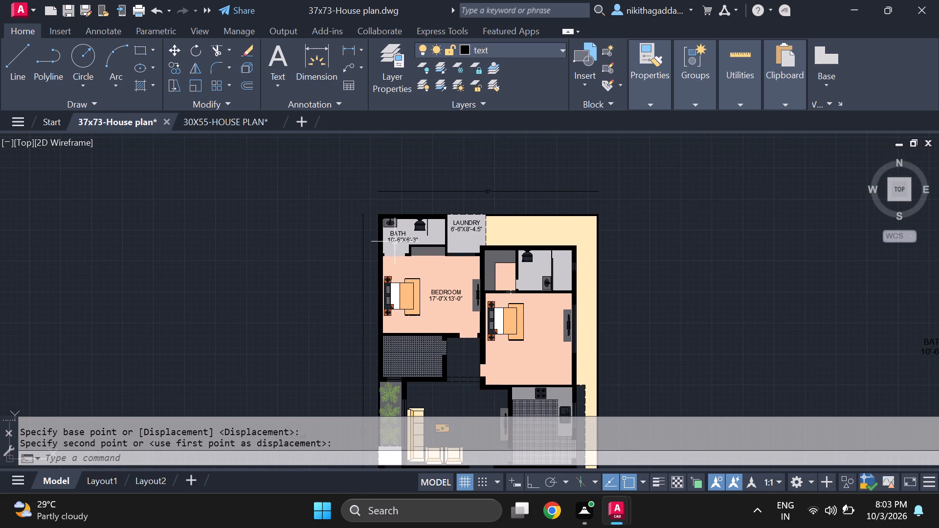
{"action": "scroll", "coordinate": [398, 240], "scroll_direction": "up", "scroll_amount": 2}
{"action": "left_click", "coordinate": [408, 220]}
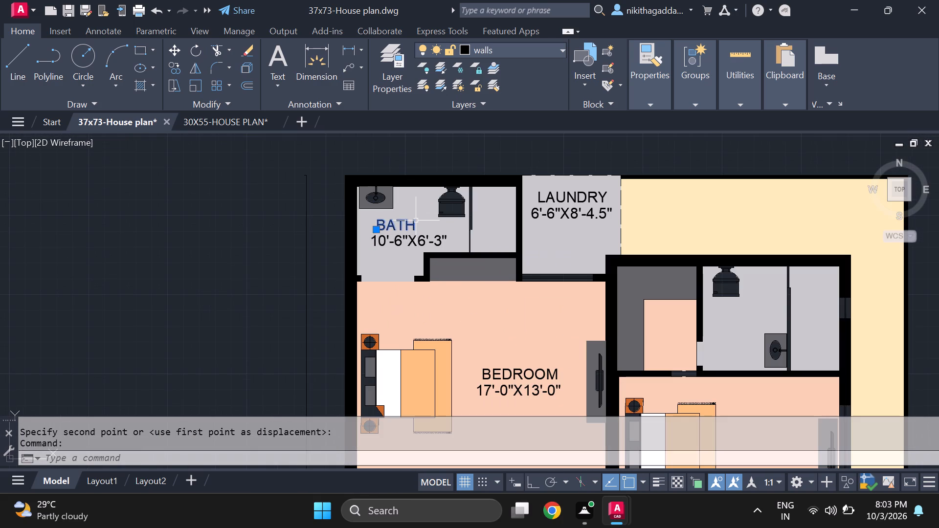
{"action": "type", "text": "CO"}
{"action": "key", "text": "Return"}
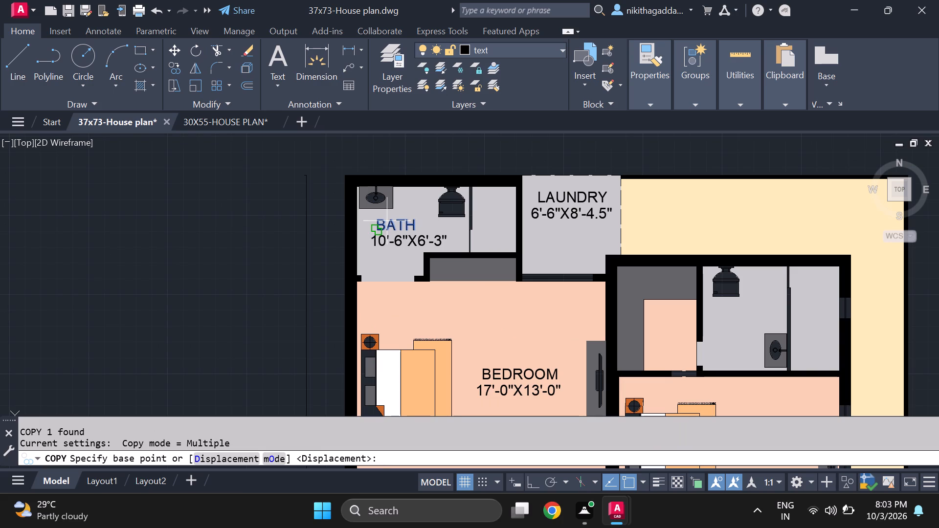
{"action": "left_click", "coordinate": [381, 223]}
{"action": "scroll", "coordinate": [470, 224], "scroll_direction": "up", "scroll_amount": 3}
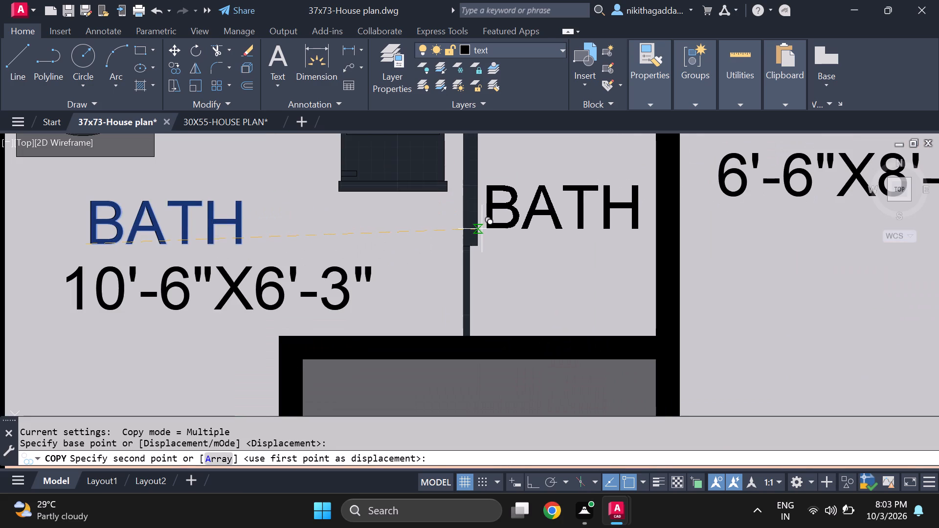
{"action": "left_click", "coordinate": [486, 228]}
{"action": "scroll", "coordinate": [613, 242], "scroll_direction": "down", "scroll_amount": 3}
{"action": "middle_click_drag", "start_coordinate": [659, 342], "coordinate": [655, 341]}
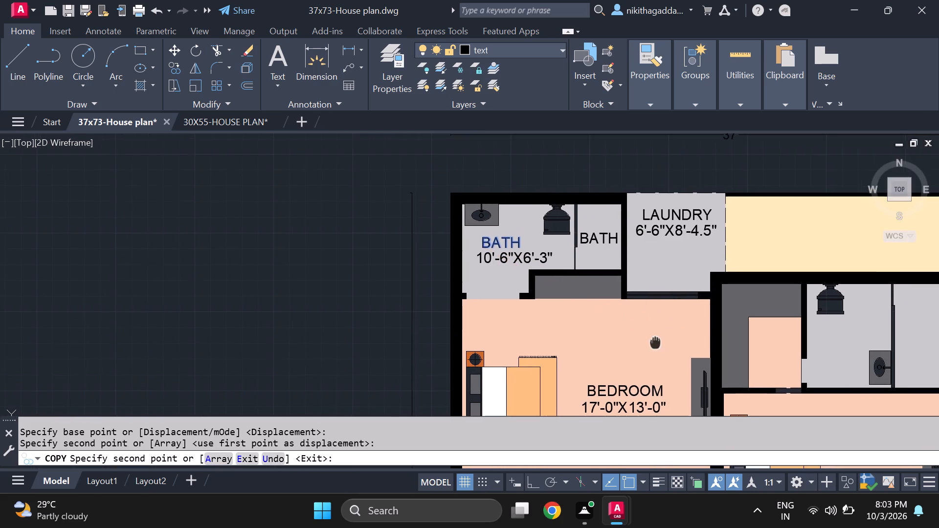
{"action": "middle_click_drag", "start_coordinate": [655, 341], "coordinate": [323, 302]}
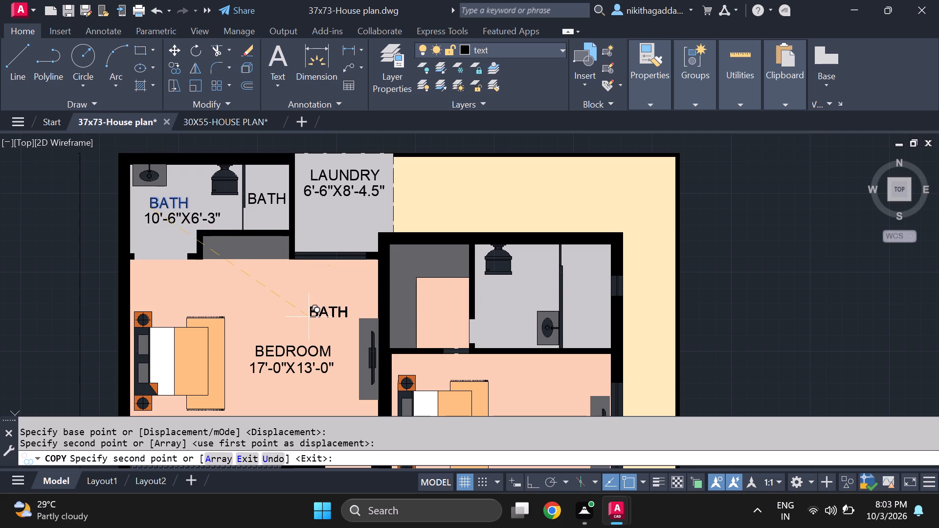
{"action": "scroll", "coordinate": [501, 296], "scroll_direction": "up", "scroll_amount": 1}
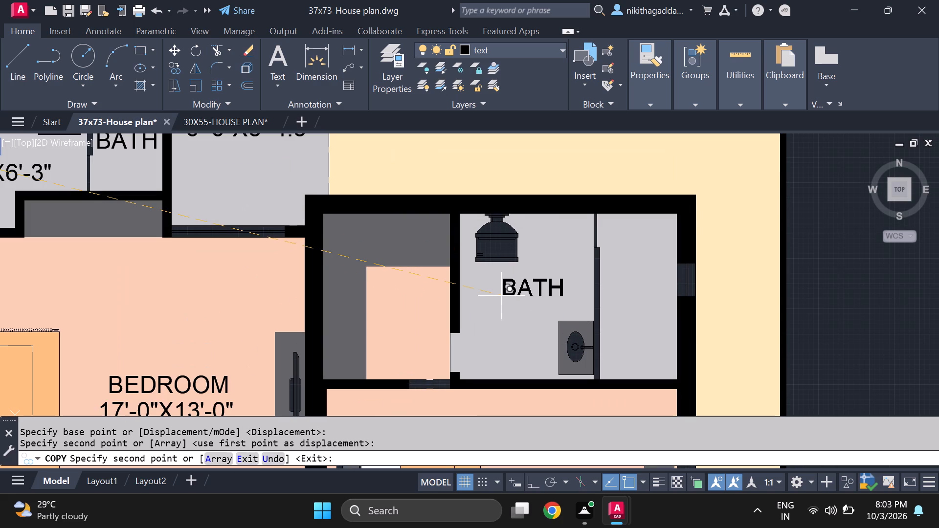
{"action": "scroll", "coordinate": [500, 296], "scroll_direction": "down", "scroll_amount": 1}
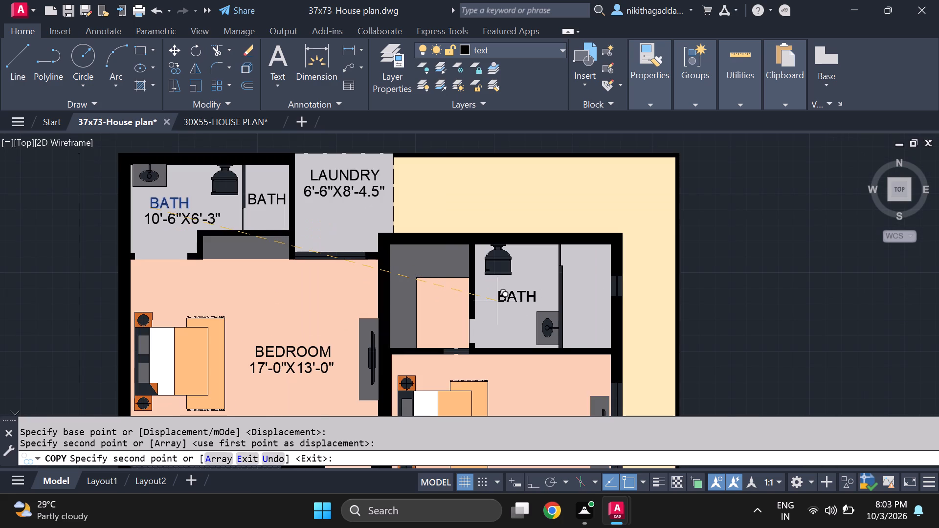
{"action": "key", "text": "Escape"}
Change the copied BATH text in the shower cubicle to S.C.
{"action": "scroll", "coordinate": [176, 203], "scroll_direction": "up", "scroll_amount": 1}
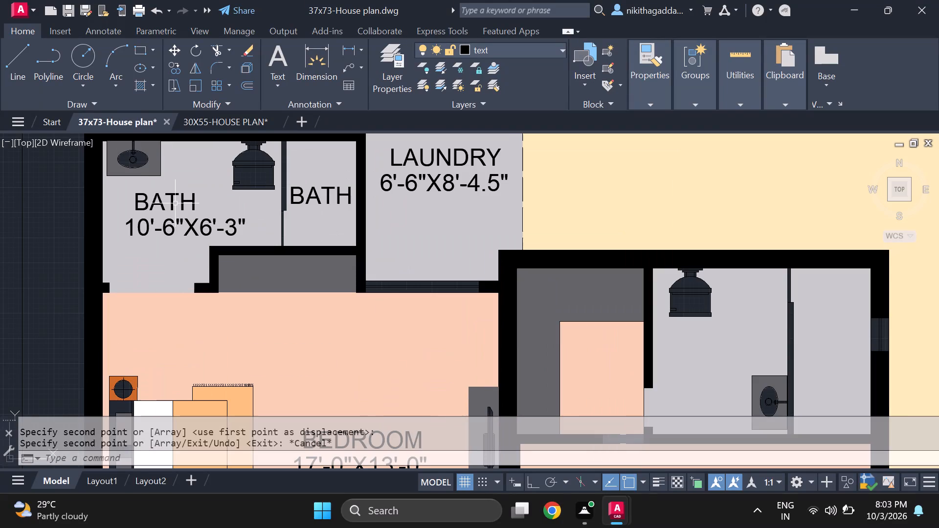
{"action": "double_click", "coordinate": [311, 198]}
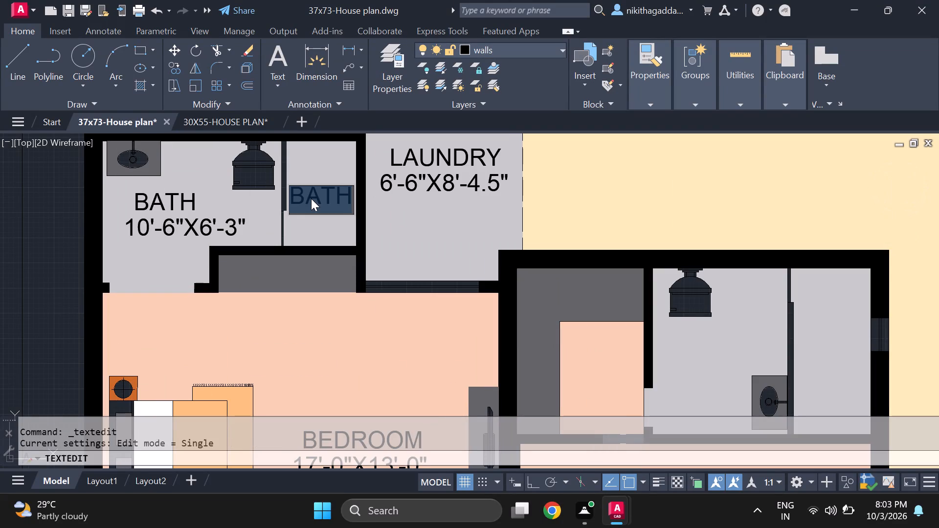
{"action": "key", "text": "Delete"}
{"action": "key", "text": "s"}
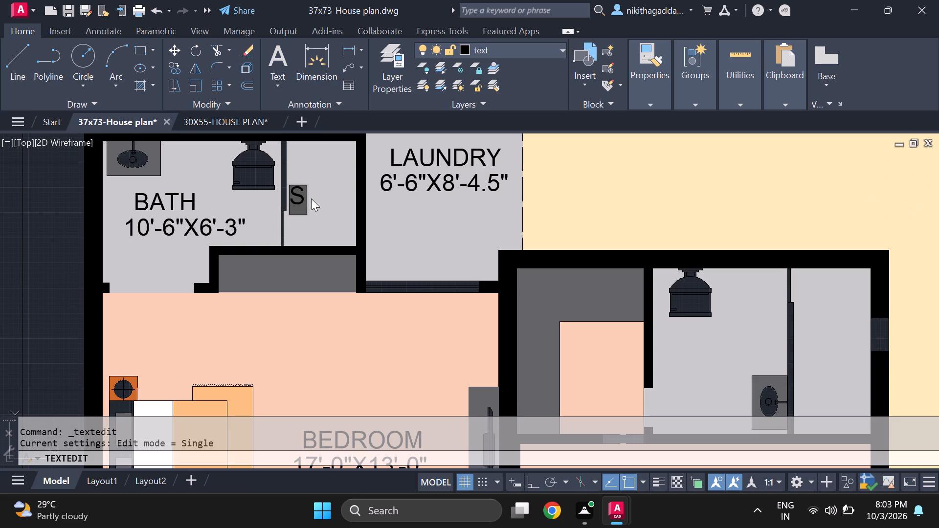
{"action": "type", "text": ".C"}
{"action": "key", "text": "Return"}
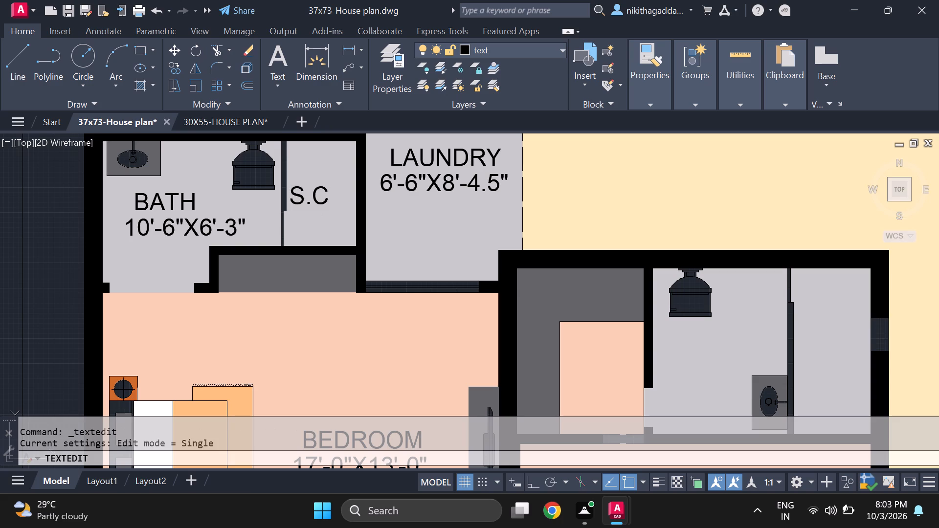
Copy the S.C label into the shower cubicle of the second bath, above the right-hand bedroom.
{"action": "left_click", "coordinate": [315, 192]}
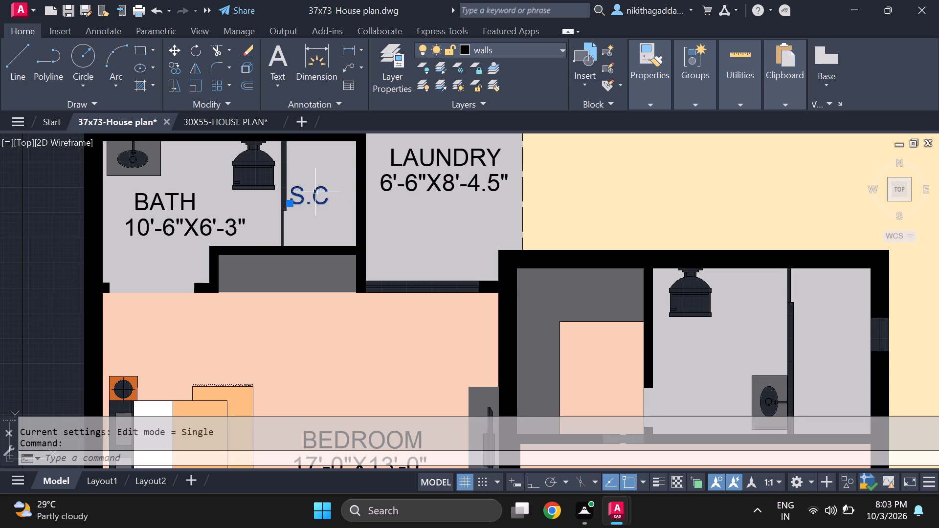
{"action": "type", "text": "CO"}
{"action": "key", "text": "Return"}
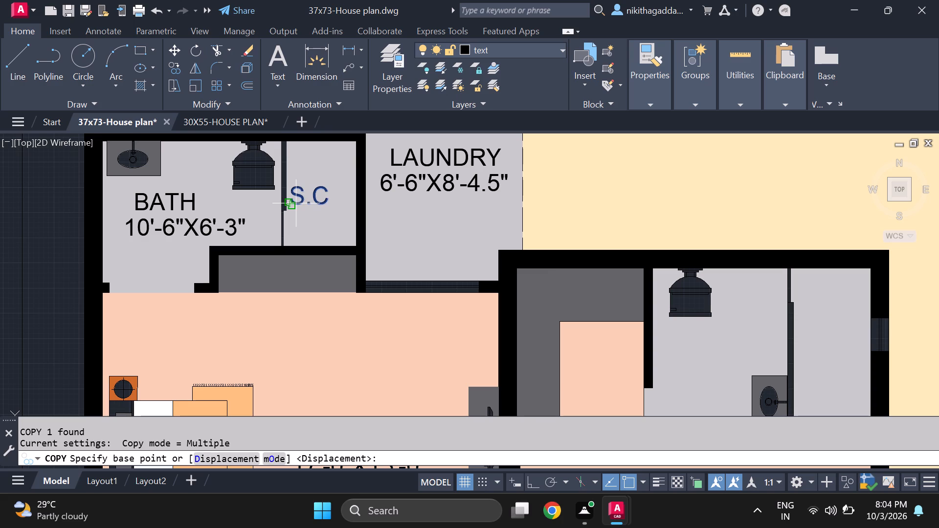
{"action": "left_click", "coordinate": [295, 203]}
{"action": "middle_click_drag", "start_coordinate": [799, 359], "coordinate": [744, 329]}
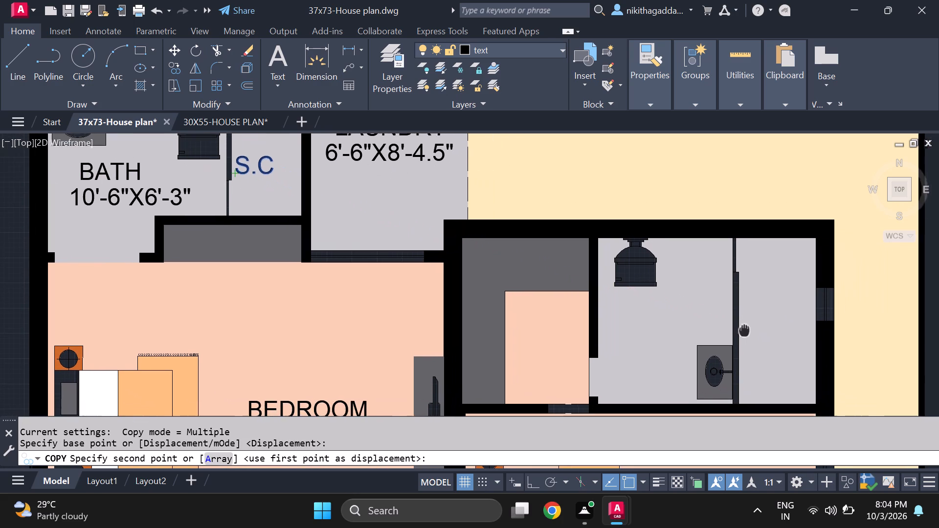
{"action": "middle_click_drag", "start_coordinate": [744, 329], "coordinate": [743, 328]}
{"action": "left_click", "coordinate": [757, 303]}
{"action": "scroll", "coordinate": [449, 304], "scroll_direction": "down", "scroll_amount": 2}
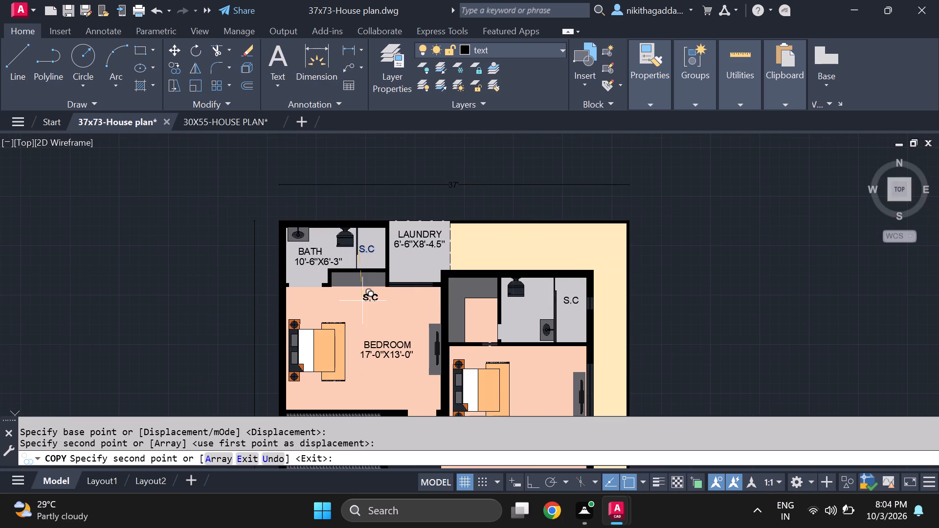
{"action": "scroll", "coordinate": [367, 294], "scroll_direction": "down", "scroll_amount": 1}
{"action": "key", "text": "Escape"}
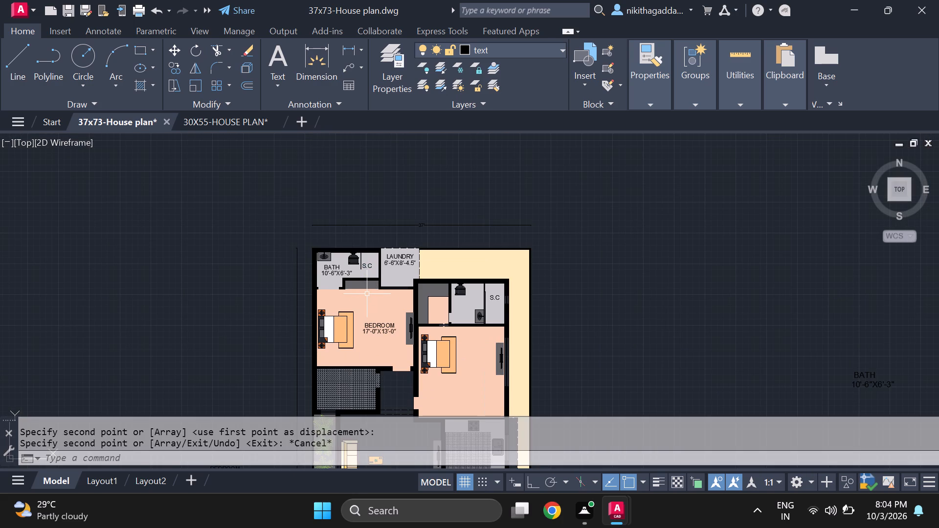
Move the S.C label of the upper-left bath slightly right, away from the glass partition, within its shower cubicle.
{"action": "scroll", "coordinate": [352, 266], "scroll_direction": "up", "scroll_amount": 3}
{"action": "left_click", "coordinate": [401, 261]}
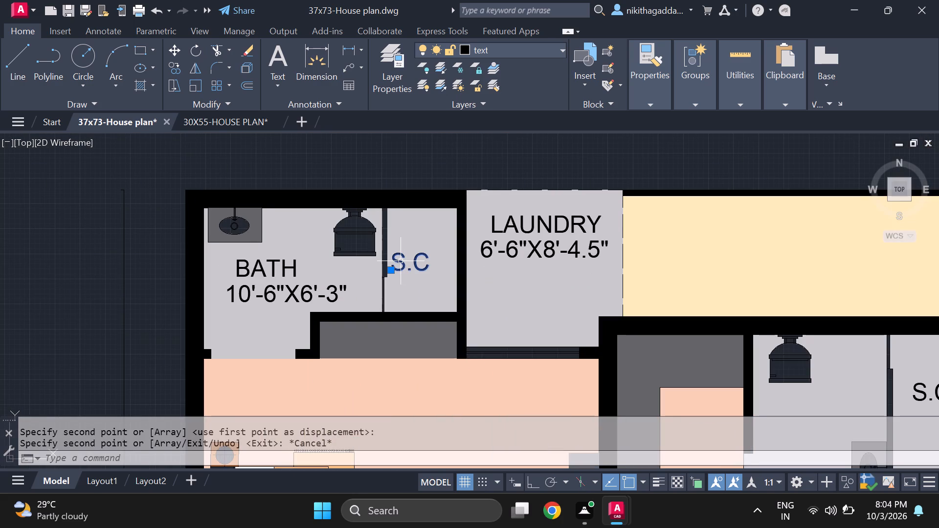
{"action": "key", "text": "m"}
{"action": "key", "text": "Return"}
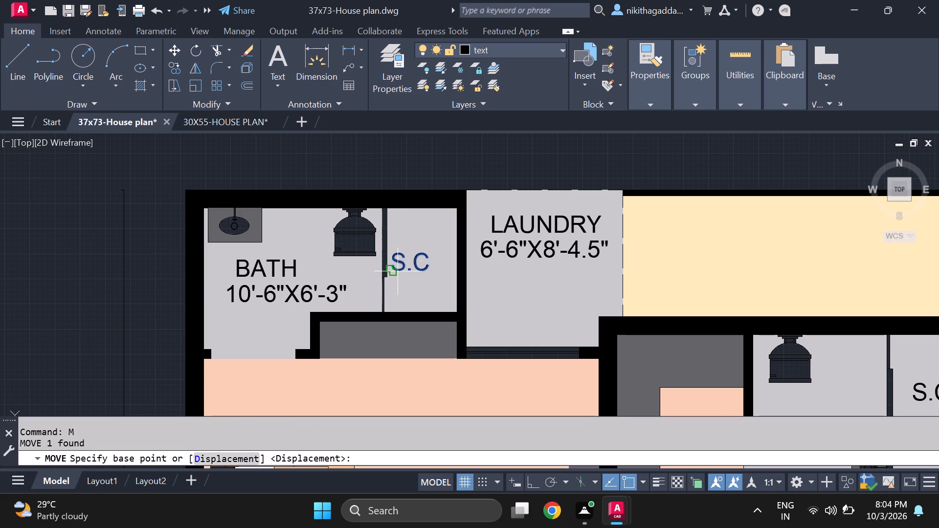
{"action": "scroll", "coordinate": [395, 273], "scroll_direction": "up", "scroll_amount": 3}
{"action": "left_click", "coordinate": [382, 258]}
{"action": "left_click", "coordinate": [418, 258]}
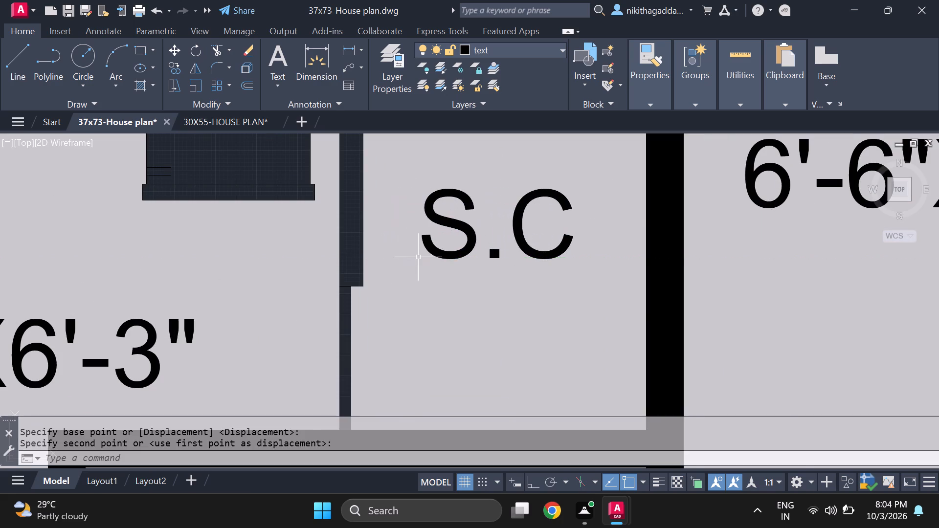
Copy the upper-left bath's BATH label with its size text into the second bath, beside its S.C cubicle.
{"action": "scroll", "coordinate": [445, 269], "scroll_direction": "down", "scroll_amount": 4}
{"action": "scroll", "coordinate": [476, 329], "scroll_direction": "down", "scroll_amount": 2}
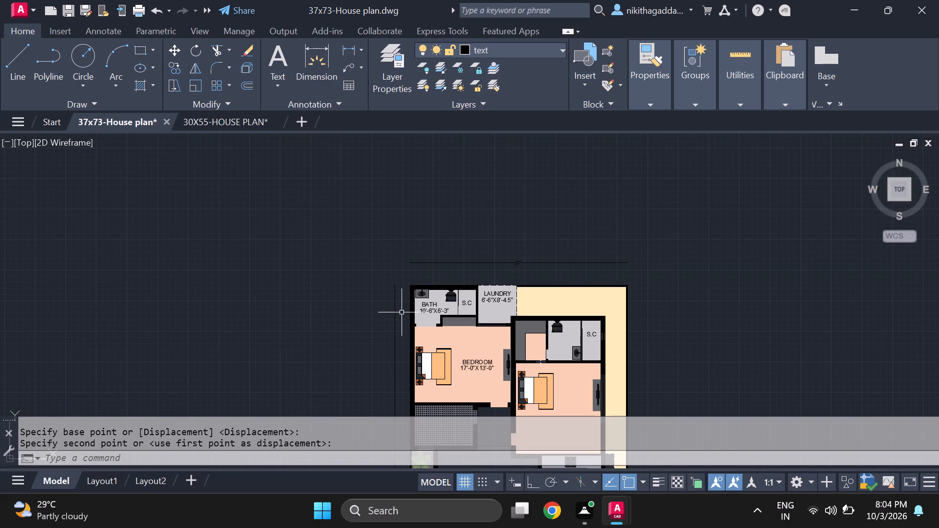
{"action": "scroll", "coordinate": [434, 302], "scroll_direction": "up", "scroll_amount": 2}
{"action": "left_click", "coordinate": [430, 308]}
{"action": "left_click", "coordinate": [424, 325]}
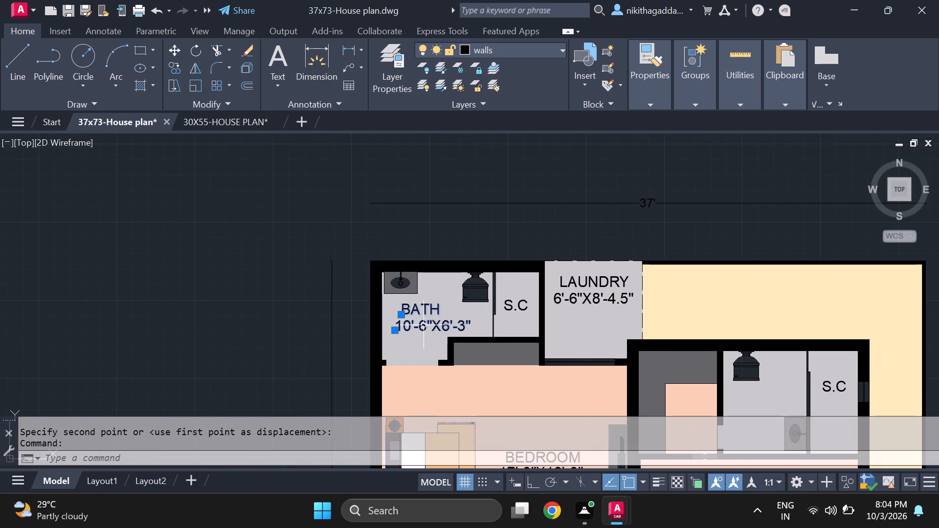
{"action": "type", "text": "CO"}
{"action": "key", "text": "Return"}
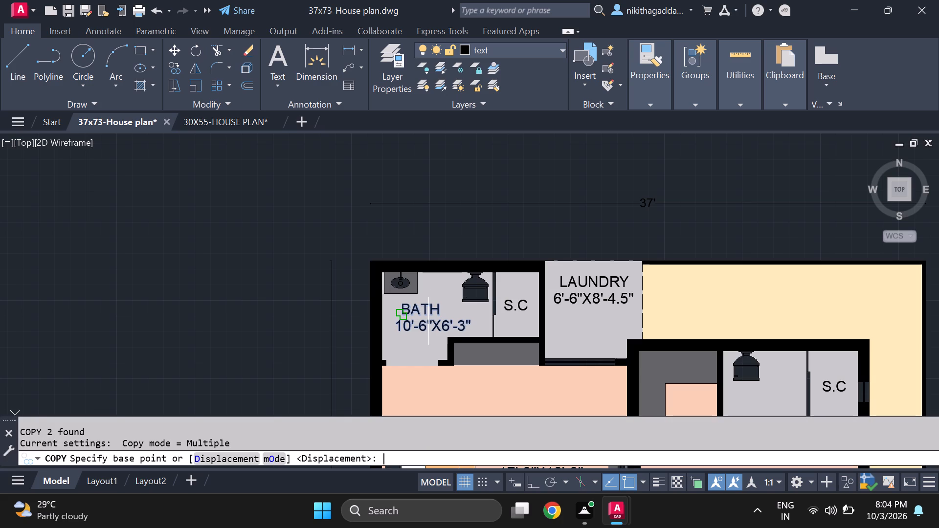
{"action": "left_click", "coordinate": [404, 313]}
{"action": "scroll", "coordinate": [689, 376], "scroll_direction": "down", "scroll_amount": 2}
{"action": "middle_click_drag", "start_coordinate": [689, 376], "coordinate": [642, 345]}
{"action": "scroll", "coordinate": [669, 357], "scroll_direction": "up", "scroll_amount": 3}
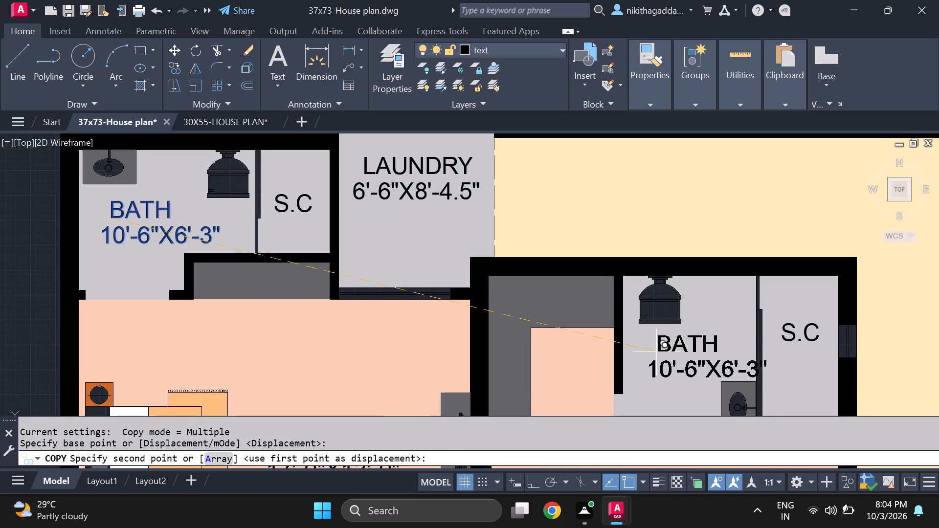
{"action": "left_click", "coordinate": [648, 351]}
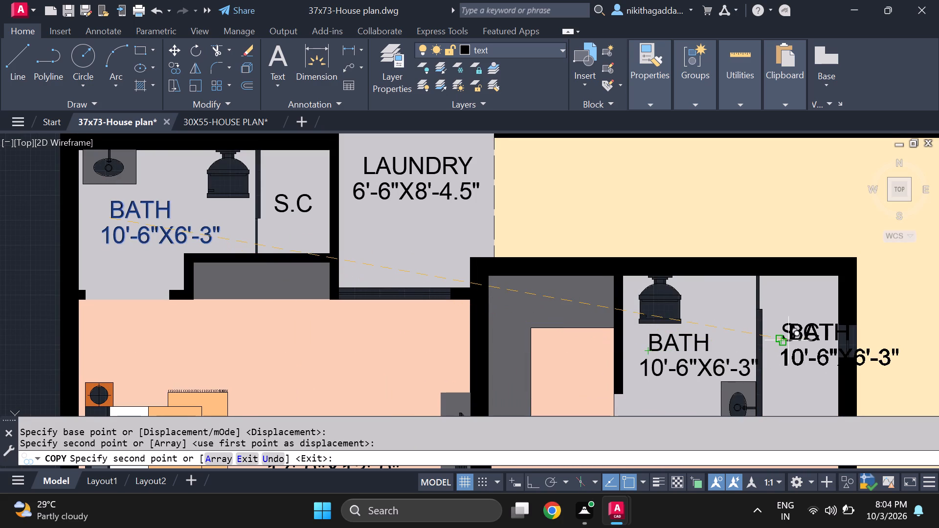
{"action": "key", "text": "Escape"}
Change the size text of the second bath's copied label to 9'-0"X6'-10.5".
{"action": "scroll", "coordinate": [687, 388], "scroll_direction": "up", "scroll_amount": 1}
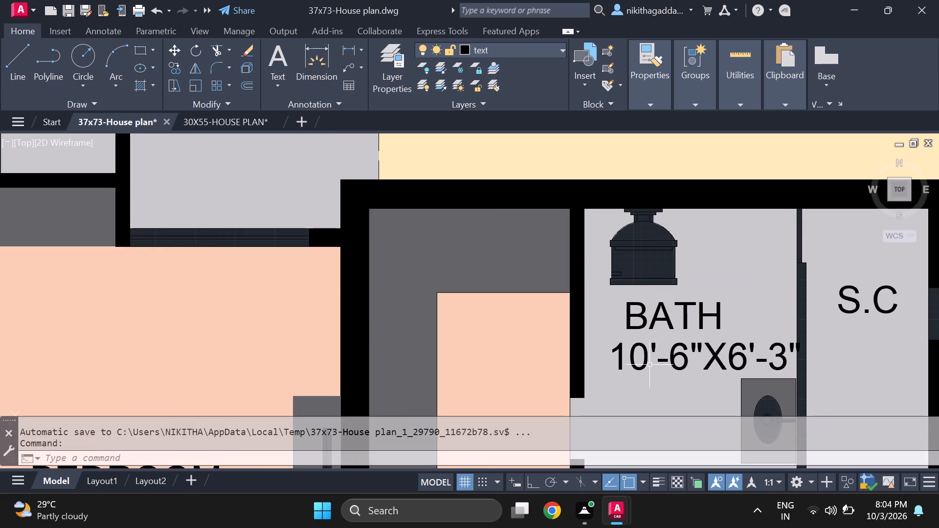
{"action": "double_click", "coordinate": [647, 349]}
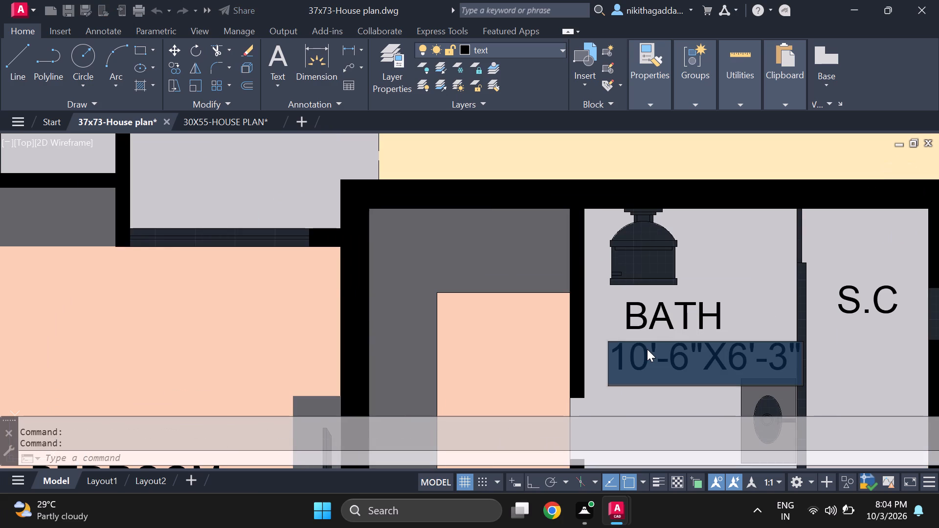
{"action": "left_click", "coordinate": [651, 354]}
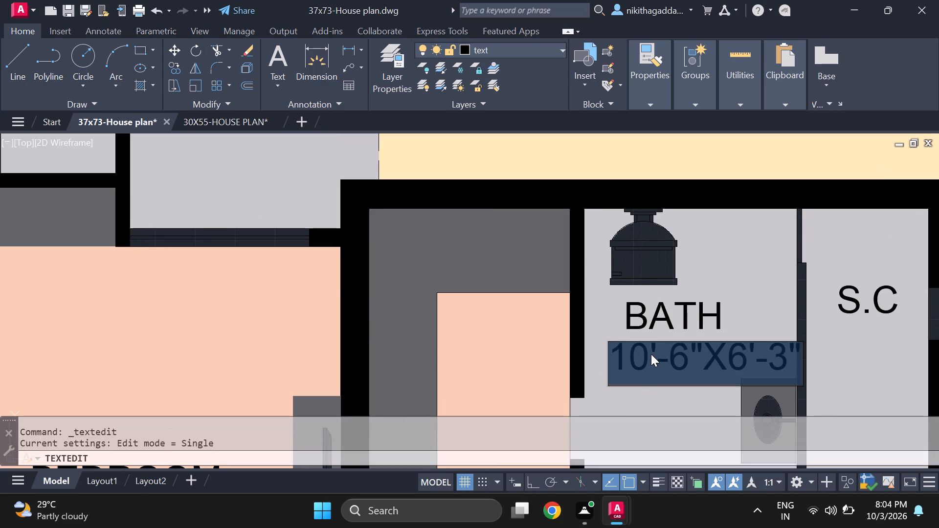
{"action": "key", "text": "BackSpace"}
{"action": "key", "text": "BackSpace"}
{"action": "key", "text": "9"}
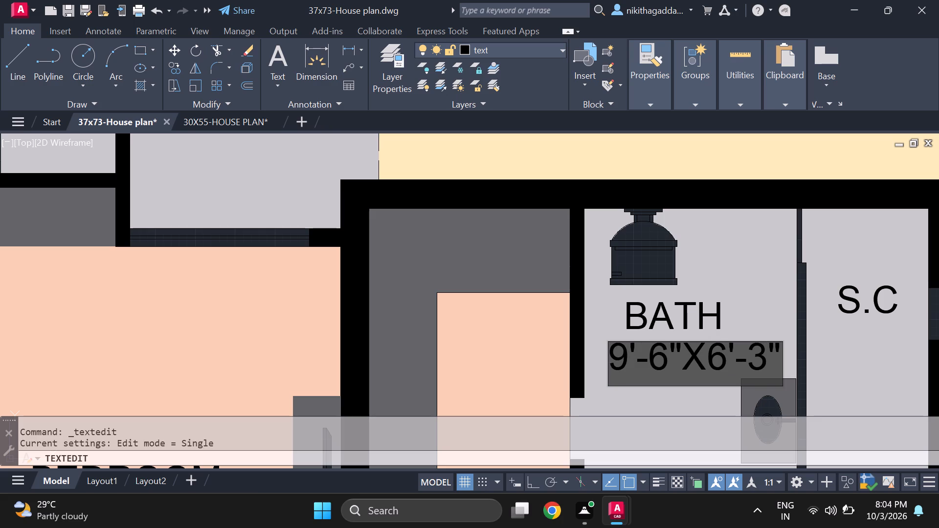
{"action": "left_click", "coordinate": [670, 350]}
{"action": "key", "text": "BackSpace"}
{"action": "key", "text": "0"}
{"action": "left_click", "coordinate": [764, 367]}
{"action": "key", "text": "BackSpace"}
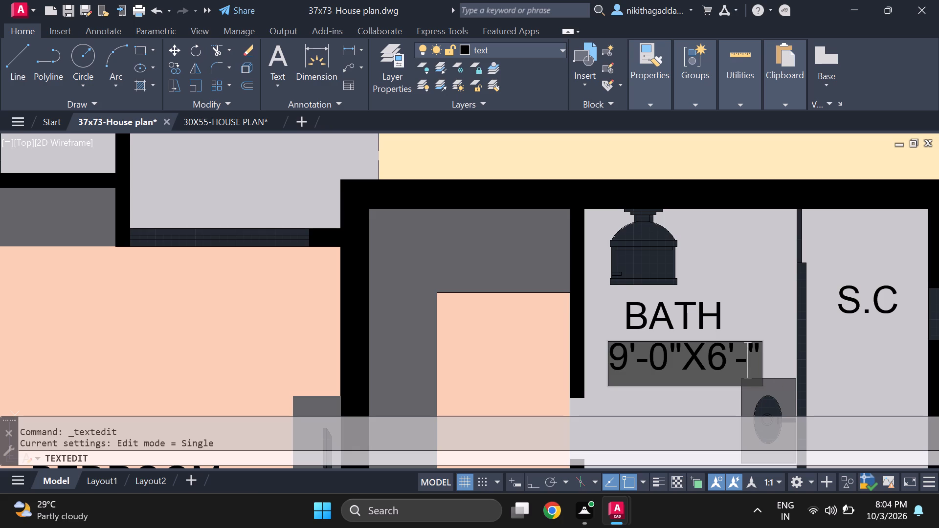
{"action": "type", "text": "10"}
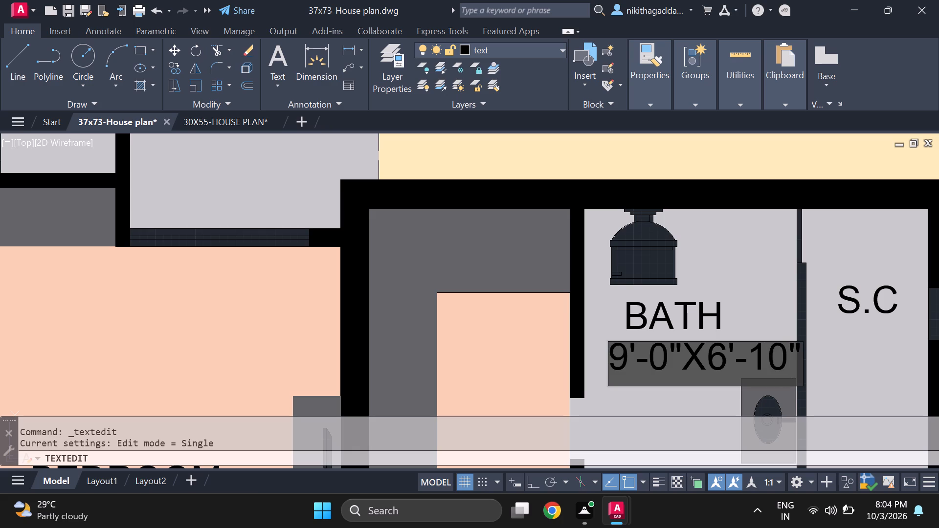
{"action": "type", "text": ".5"}
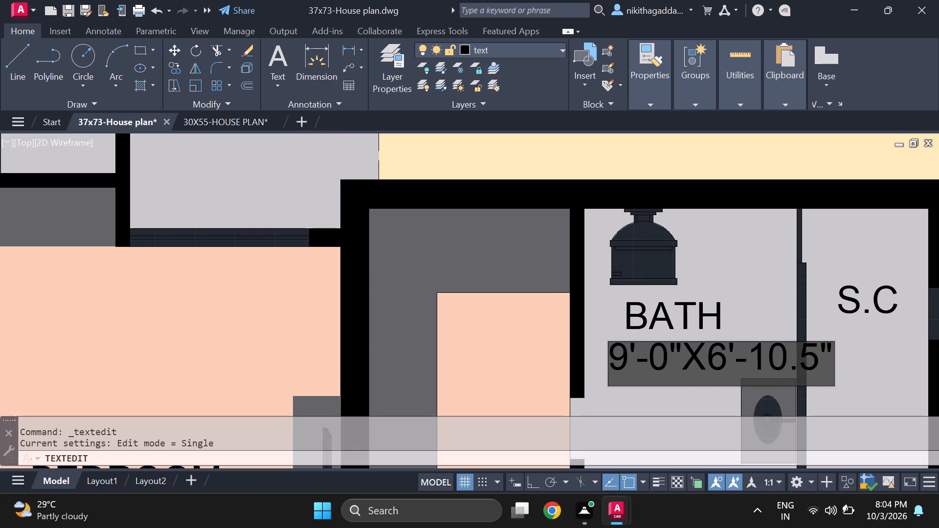
{"action": "key", "text": "Return"}
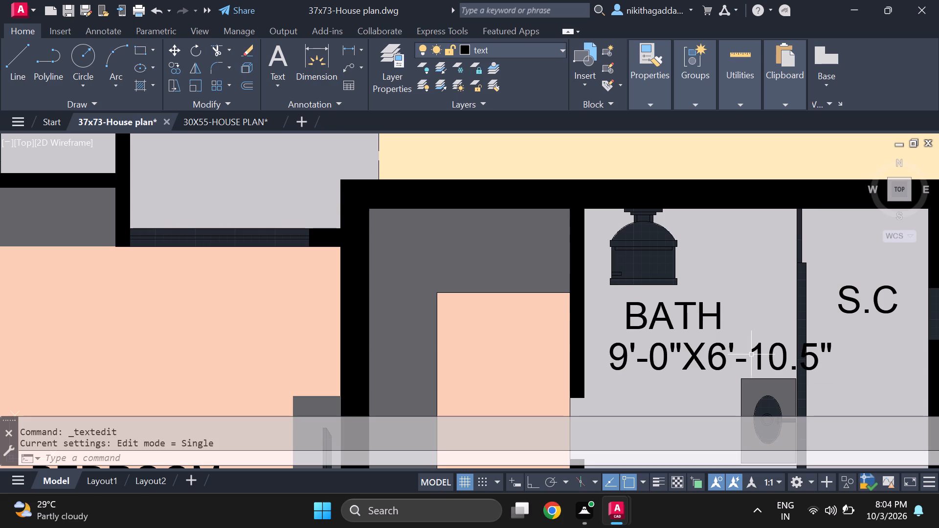
Move the second bath's size text left, close to the bath's left wall and under the BATH name.
{"action": "left_click", "coordinate": [760, 343]}
{"action": "key", "text": "m"}
{"action": "key", "text": "Return"}
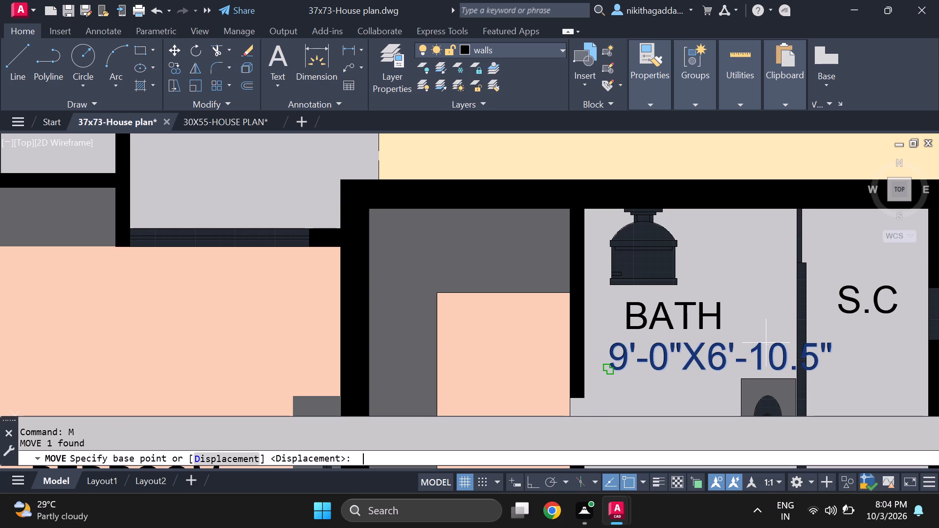
{"action": "left_click", "coordinate": [615, 369]}
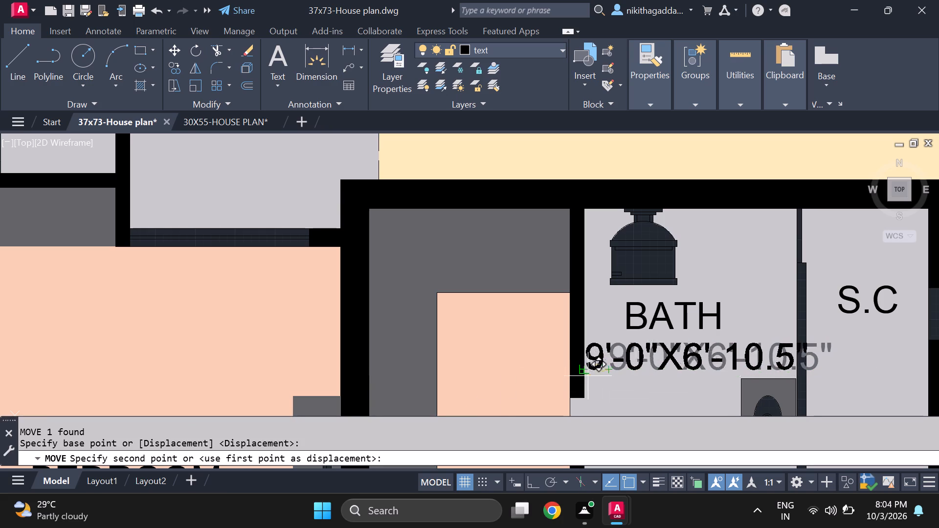
{"action": "scroll", "coordinate": [584, 364], "scroll_direction": "up", "scroll_amount": 2}
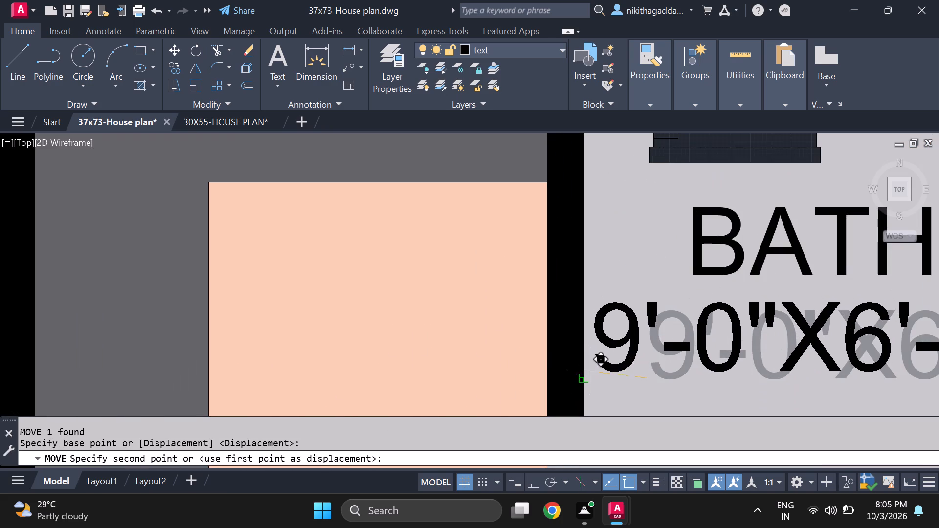
{"action": "scroll", "coordinate": [591, 375], "scroll_direction": "up", "scroll_amount": 1}
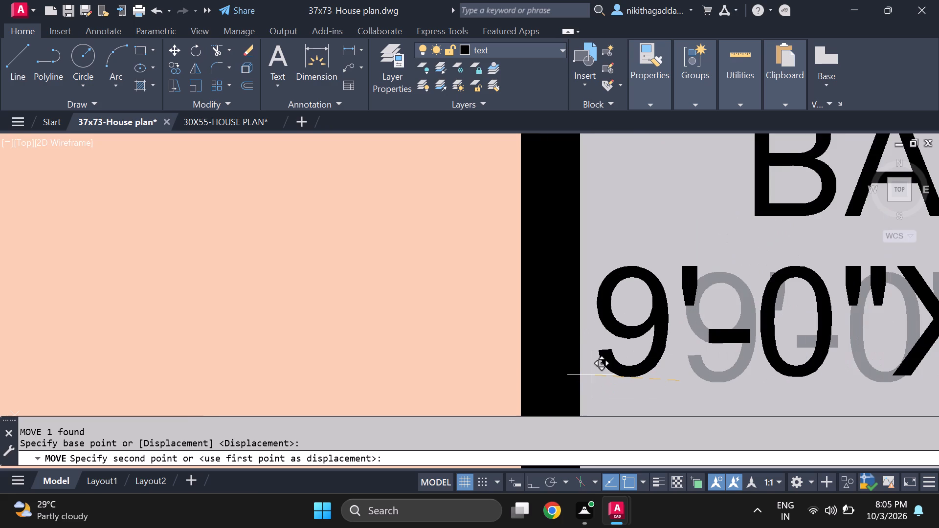
{"action": "left_click", "coordinate": [591, 375]}
Nudge the second bath's size text slightly further left, up against the inner face of the bath's left wall.
{"action": "scroll", "coordinate": [621, 363], "scroll_direction": "down", "scroll_amount": 4}
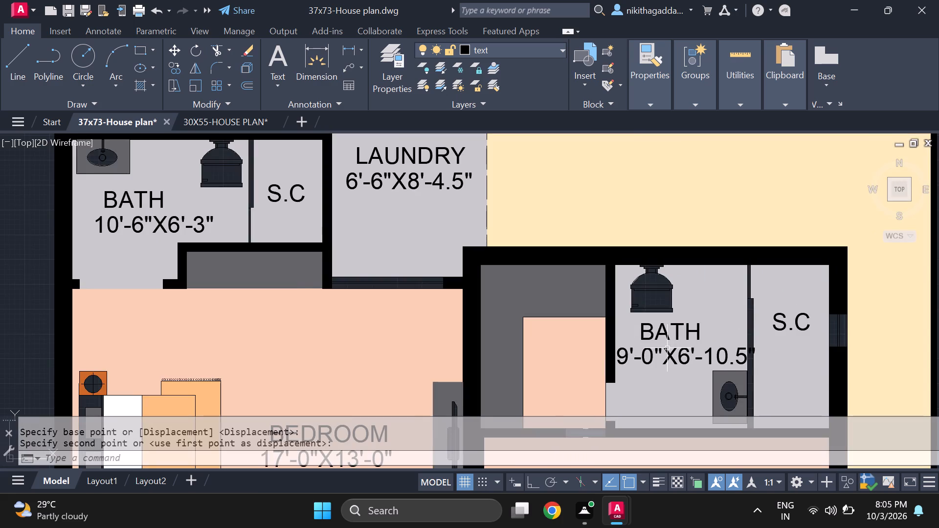
{"action": "scroll", "coordinate": [669, 348], "scroll_direction": "down", "scroll_amount": 2}
{"action": "scroll", "coordinate": [688, 346], "scroll_direction": "up", "scroll_amount": 4}
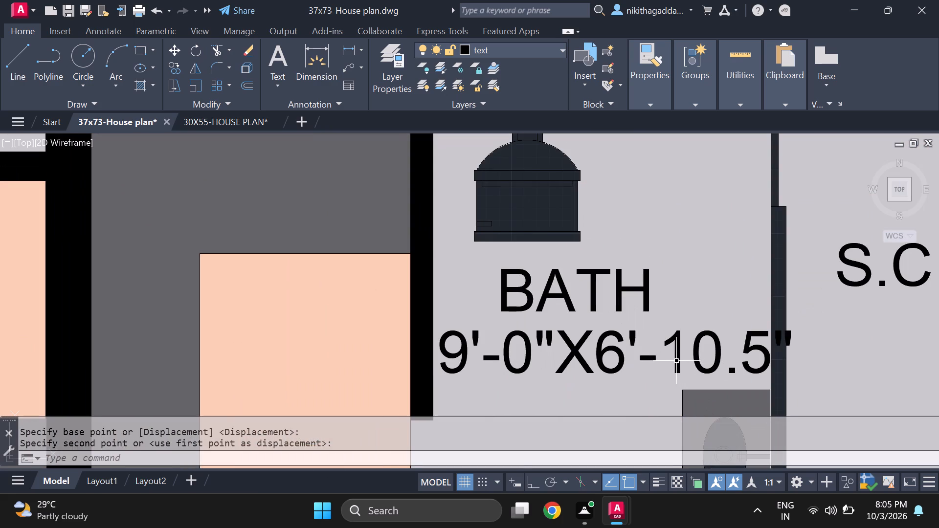
{"action": "left_click", "coordinate": [676, 359]}
{"action": "key", "text": "m"}
{"action": "key", "text": "Return"}
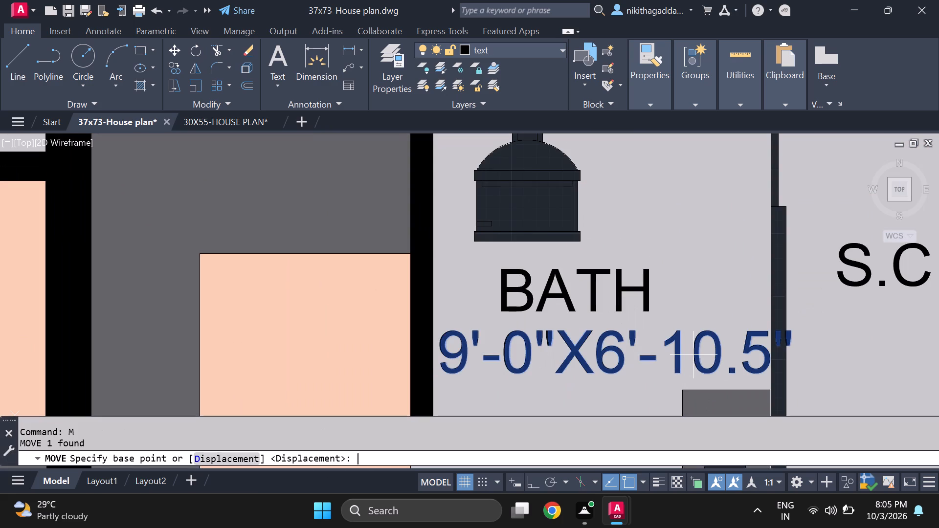
{"action": "scroll", "coordinate": [514, 364], "scroll_direction": "up", "scroll_amount": 1}
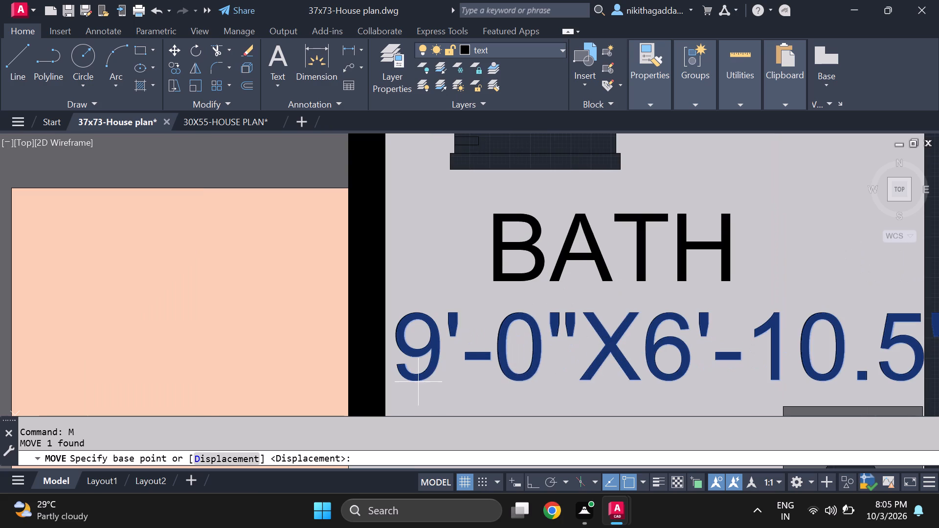
{"action": "left_click", "coordinate": [417, 378]}
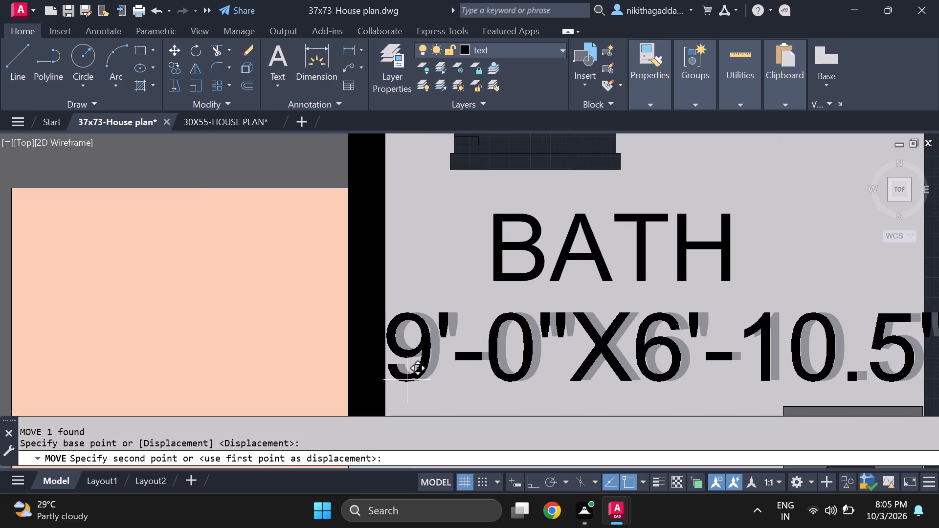
{"action": "left_click", "coordinate": [407, 380]}
Change the size text of the spare BEDROOM label beside the plan to 14'-3"X16'-6".
{"action": "scroll", "coordinate": [458, 371], "scroll_direction": "down", "scroll_amount": 3}
{"action": "scroll", "coordinate": [581, 363], "scroll_direction": "up", "scroll_amount": 1}
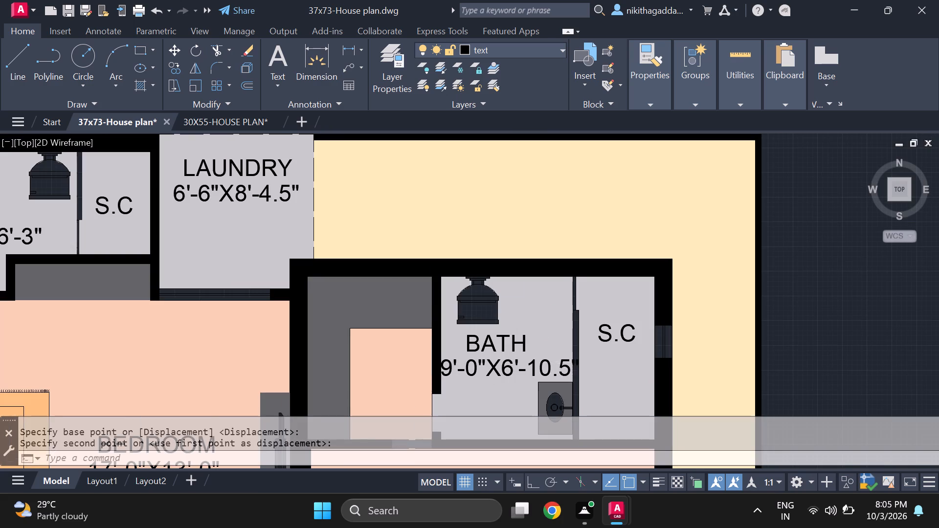
{"action": "scroll", "coordinate": [581, 363], "scroll_direction": "up", "scroll_amount": 1}
{"action": "scroll", "coordinate": [580, 365], "scroll_direction": "down", "scroll_amount": 4}
{"action": "middle_click_drag", "start_coordinate": [528, 383], "coordinate": [558, 287]}
{"action": "scroll", "coordinate": [535, 300], "scroll_direction": "down", "scroll_amount": 2}
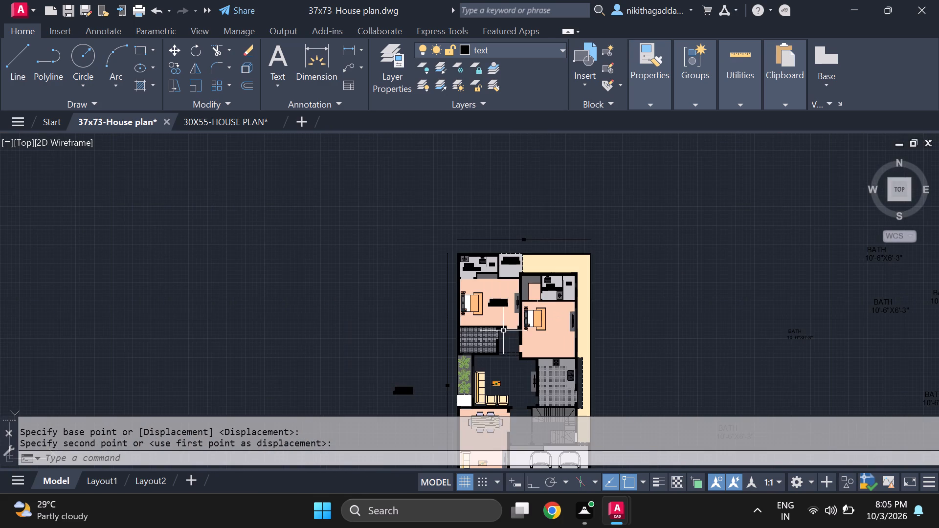
{"action": "scroll", "coordinate": [497, 333], "scroll_direction": "up", "scroll_amount": 1}
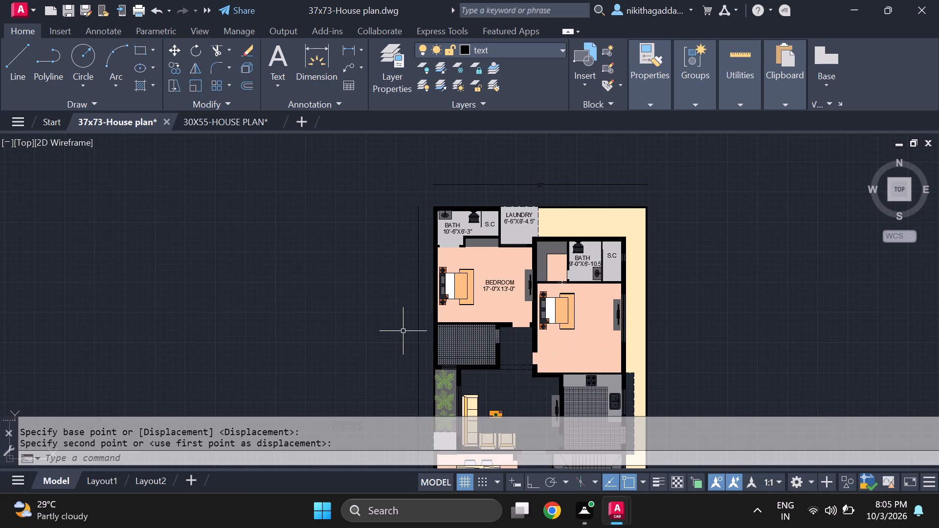
{"action": "middle_click_drag", "start_coordinate": [503, 235], "coordinate": [514, 228]}
{"action": "scroll", "coordinate": [435, 310], "scroll_direction": "down", "scroll_amount": 3}
{"action": "scroll", "coordinate": [391, 350], "scroll_direction": "up", "scroll_amount": 3}
{"action": "scroll", "coordinate": [467, 312], "scroll_direction": "up", "scroll_amount": 2}
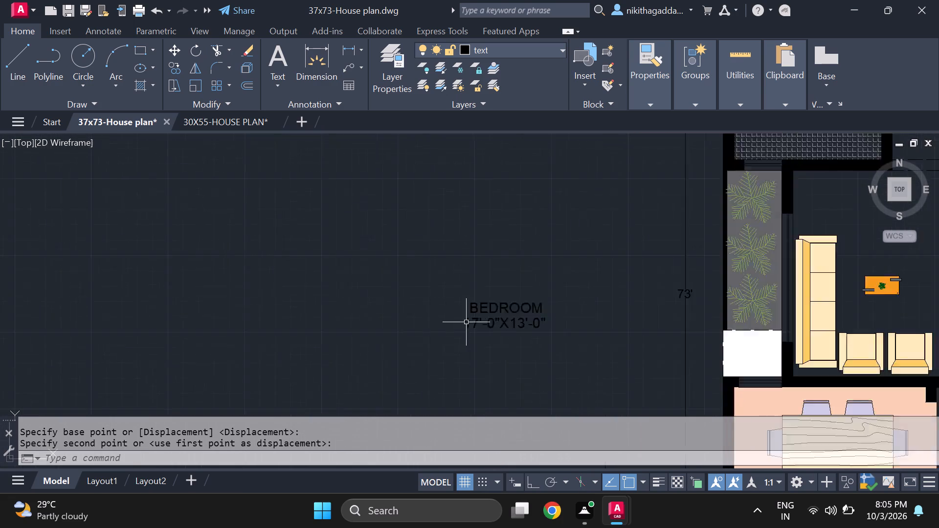
{"action": "scroll", "coordinate": [474, 316], "scroll_direction": "up", "scroll_amount": 3}
{"action": "double_click", "coordinate": [532, 303]}
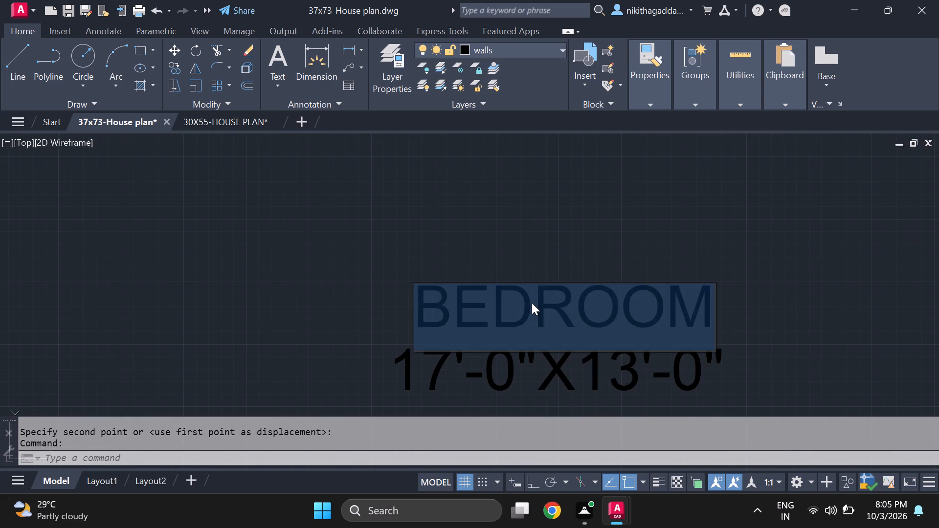
{"action": "key", "text": "Escape"}
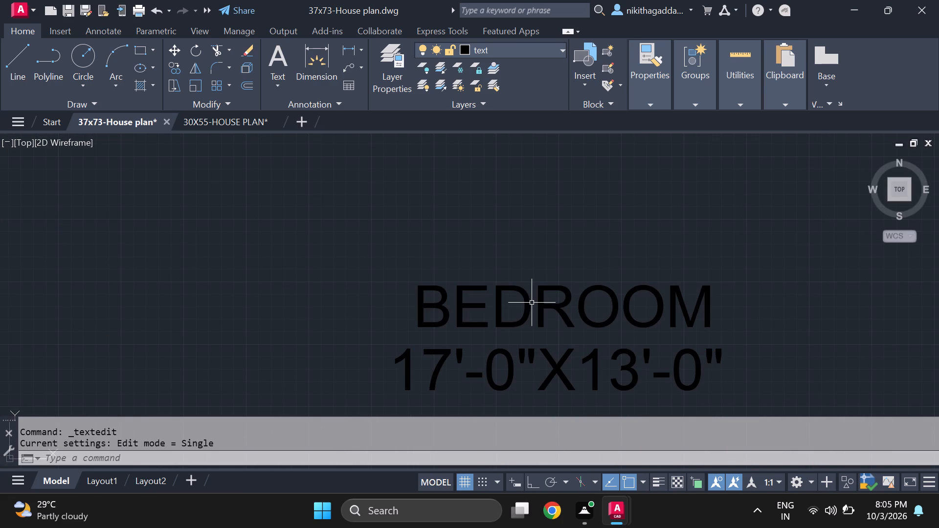
{"action": "double_click", "coordinate": [438, 372]}
{"action": "left_click", "coordinate": [447, 377]}
{"action": "key", "text": "BackSpace"}
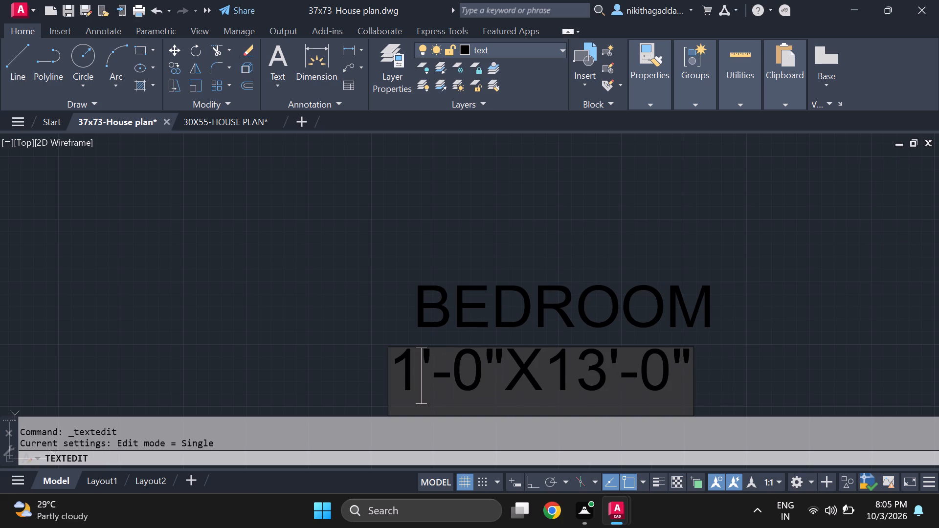
{"action": "key", "text": "4"}
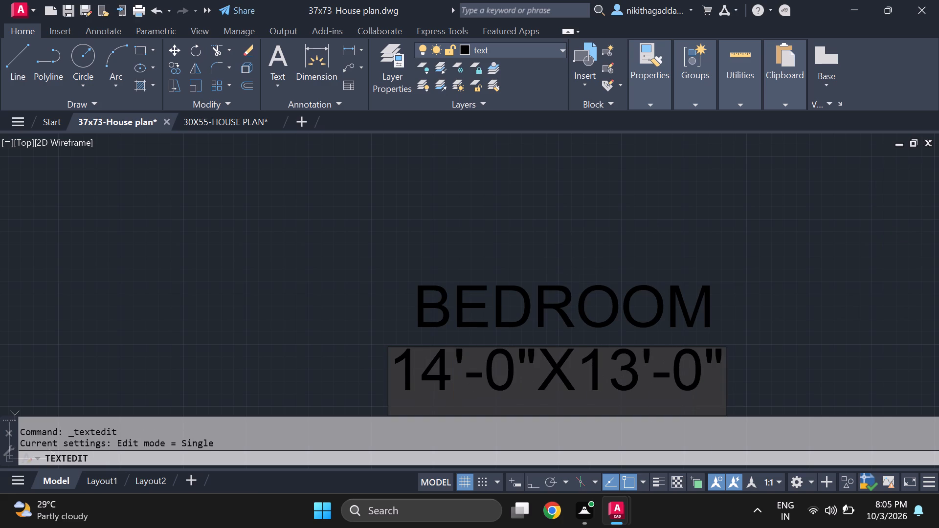
{"action": "left_click", "coordinate": [523, 357]}
{"action": "key", "text": "BackSpace"}
{"action": "key", "text": "3"}
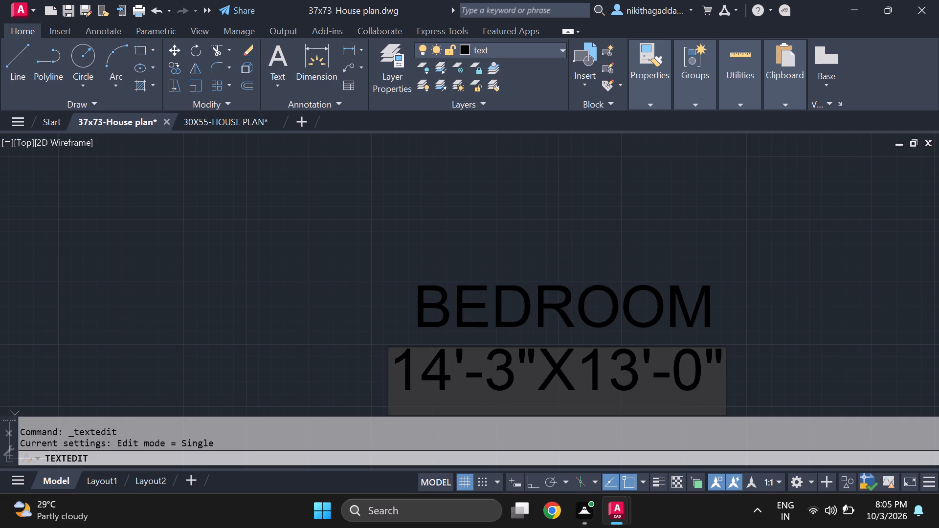
{"action": "left_click", "coordinate": [635, 374]}
{"action": "key", "text": "BackSpace"}
{"action": "key", "text": "6"}
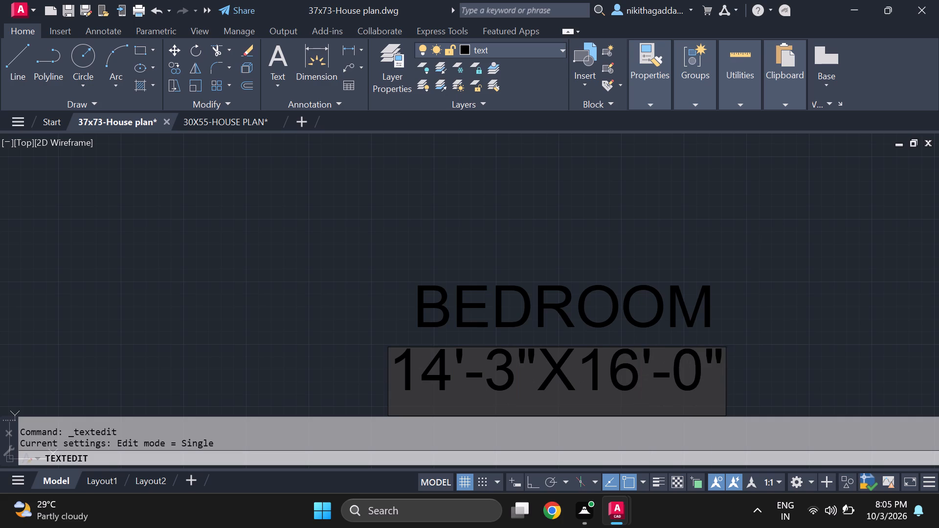
{"action": "left_click", "coordinate": [693, 372]}
{"action": "key", "text": "BackSpace"}
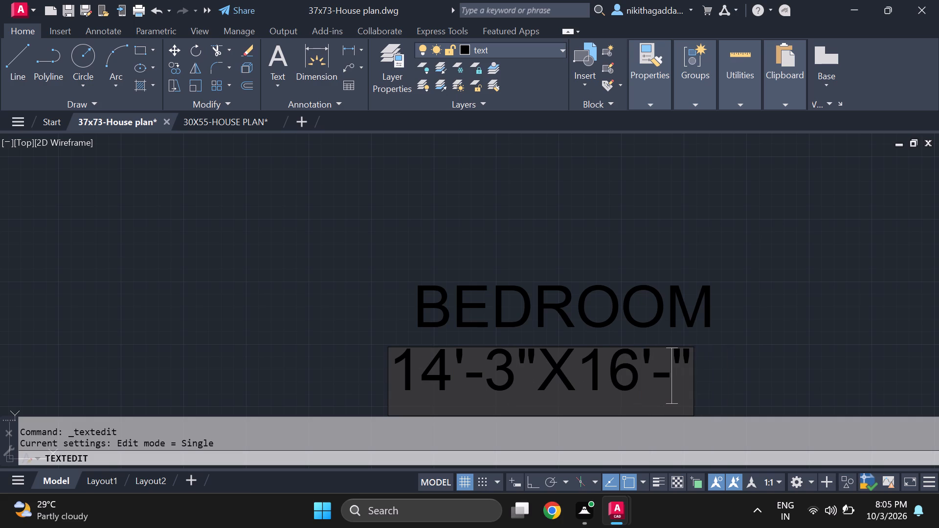
{"action": "key", "text": "6"}
{"action": "key", "text": "Return"}
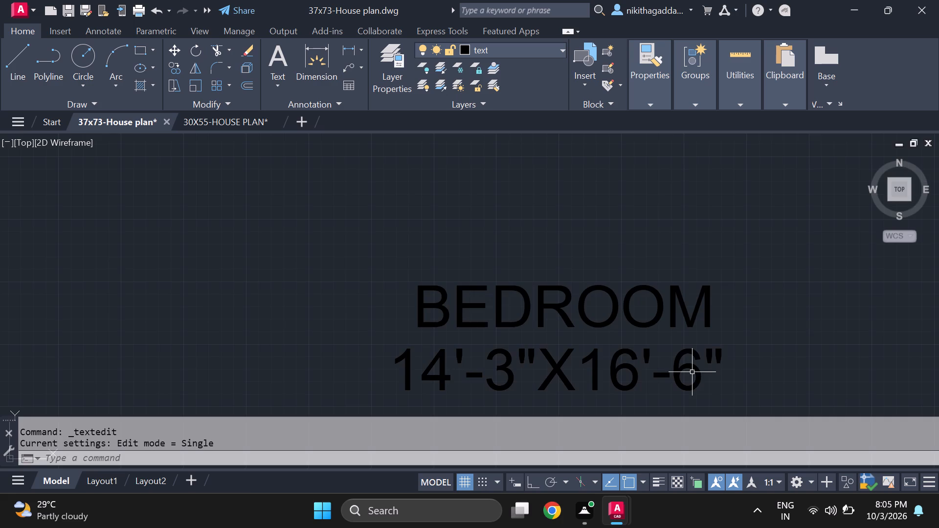
Copy the spare BEDROOM label with its 14'-3"X16'-6" size text eleven times into the empty space beside the plan.
{"action": "scroll", "coordinate": [692, 372], "scroll_direction": "down", "scroll_amount": 3}
{"action": "left_click", "coordinate": [697, 339]}
{"action": "left_click", "coordinate": [602, 396]}
{"action": "type", "text": "CO"}
{"action": "key", "text": "Return"}
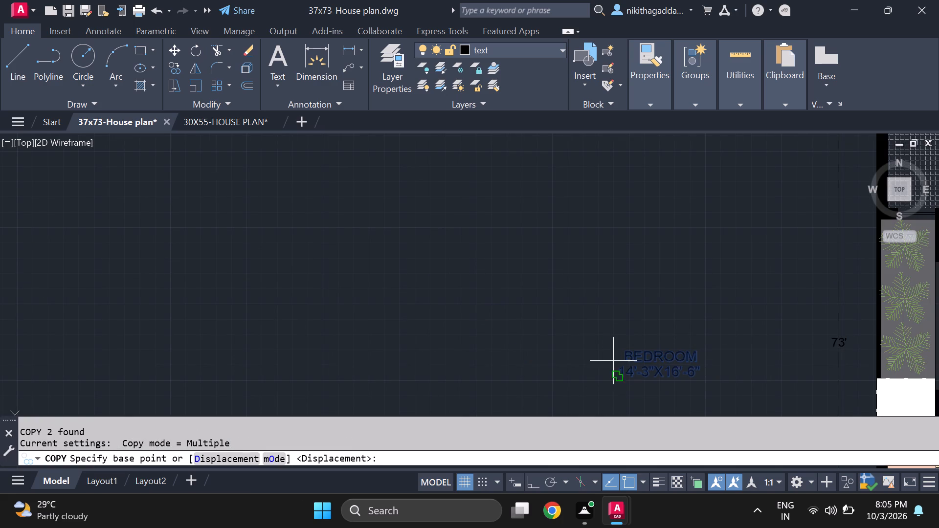
{"action": "left_click", "coordinate": [625, 358]}
{"action": "left_click", "coordinate": [439, 281]}
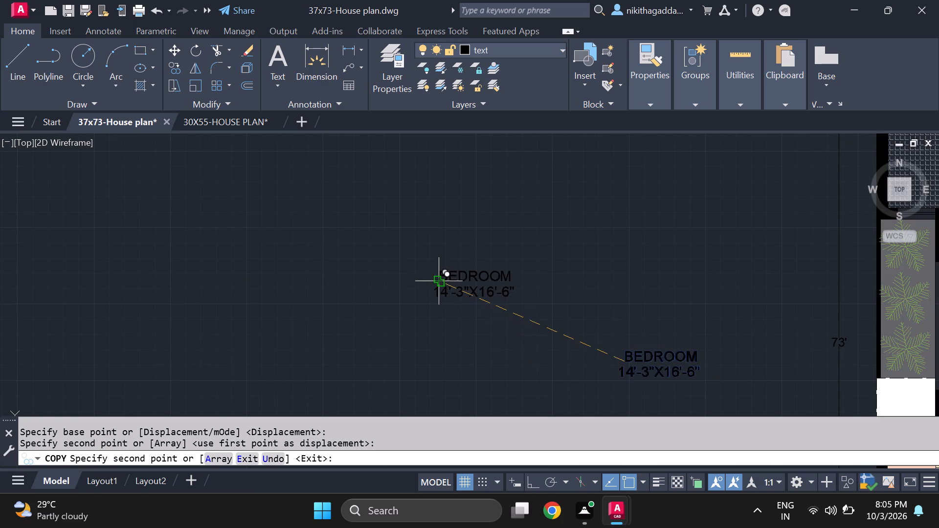
{"action": "middle_click_drag", "start_coordinate": [589, 282], "coordinate": [604, 199]}
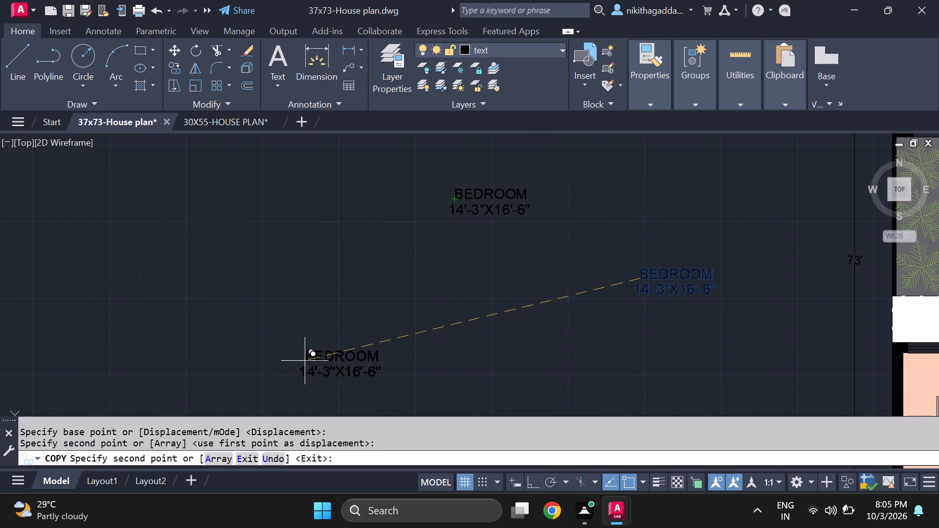
{"action": "left_click", "coordinate": [284, 310]}
{"action": "left_click", "coordinate": [472, 324]}
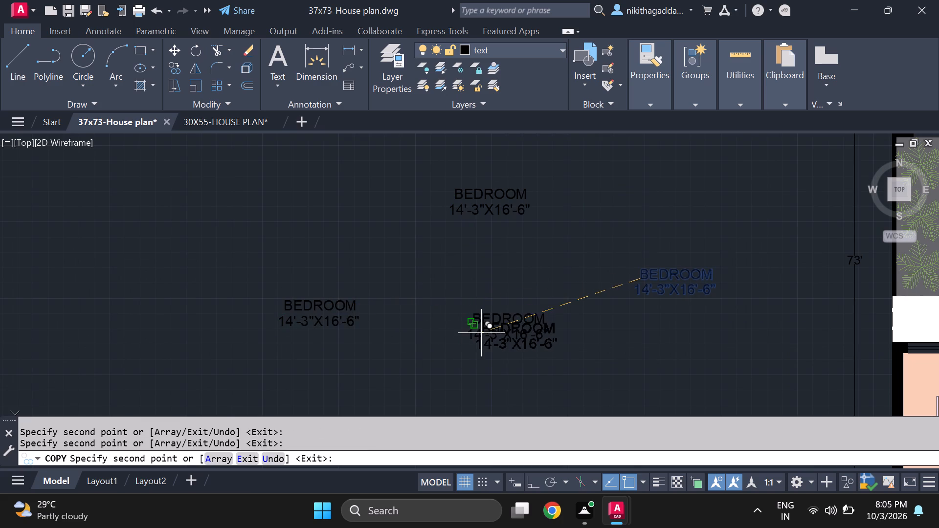
{"action": "middle_click_drag", "start_coordinate": [481, 333], "coordinate": [444, 205]}
{"action": "left_click", "coordinate": [426, 293]}
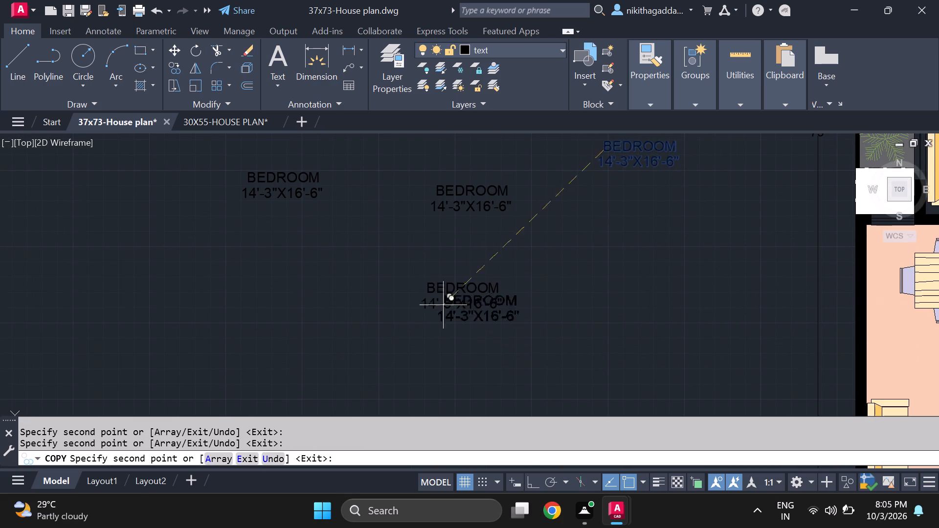
{"action": "left_click", "coordinate": [664, 271]}
{"action": "scroll", "coordinate": [494, 373], "scroll_direction": "down", "scroll_amount": 2}
{"action": "middle_click_drag", "start_coordinate": [476, 404], "coordinate": [473, 348]}
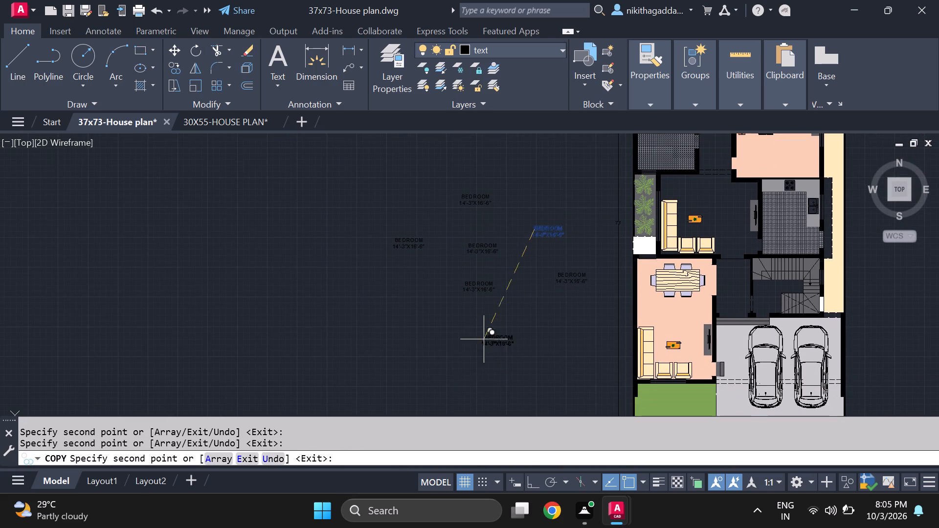
{"action": "left_click", "coordinate": [509, 330]}
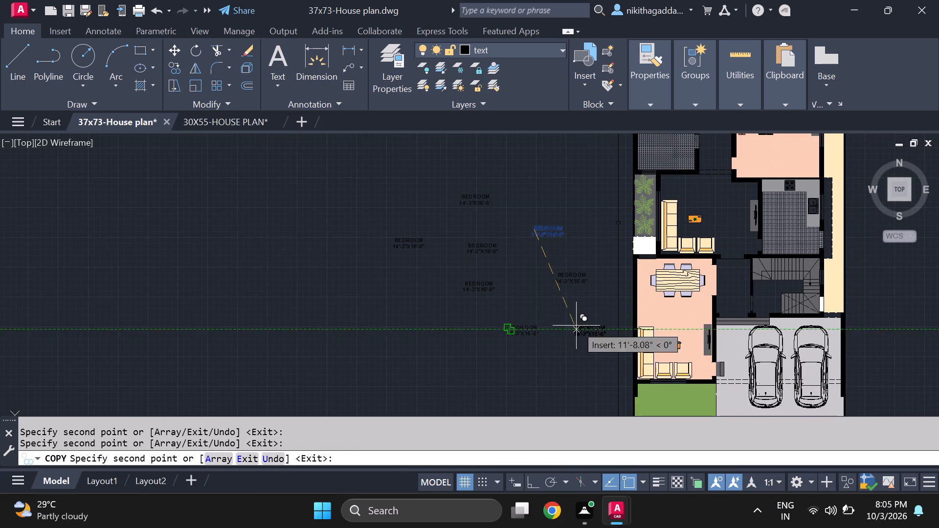
{"action": "left_click", "coordinate": [576, 326]}
{"action": "middle_click_drag", "start_coordinate": [431, 377], "coordinate": [436, 318]}
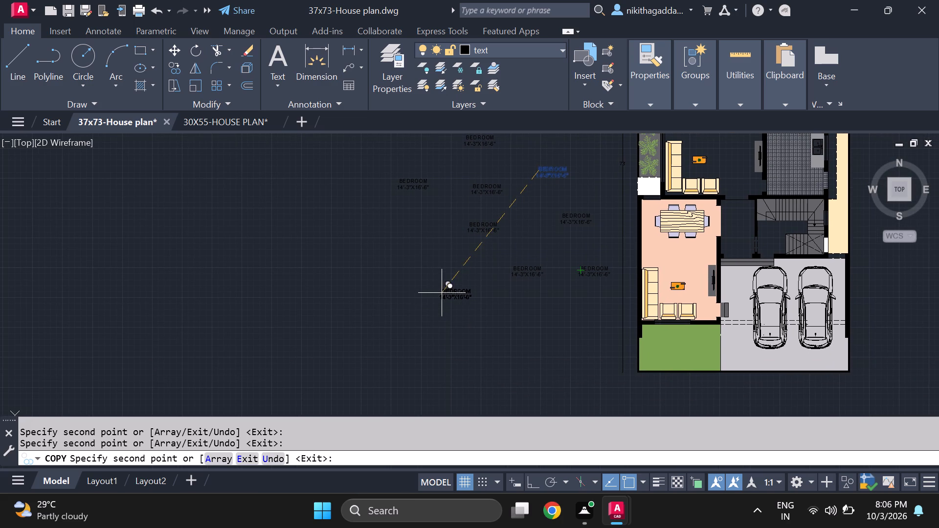
{"action": "left_click", "coordinate": [408, 300]}
{"action": "left_click", "coordinate": [586, 331]}
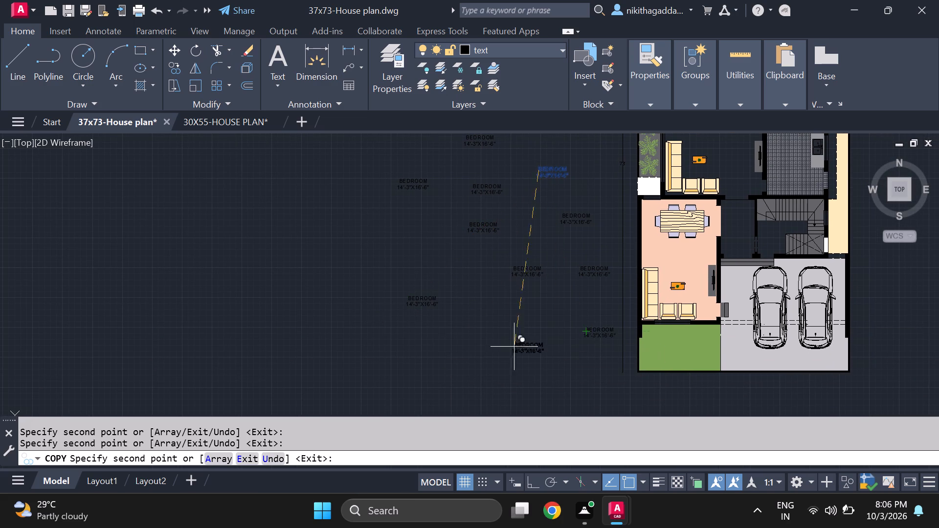
{"action": "left_click", "coordinate": [455, 379]}
{"action": "middle_click_drag", "start_coordinate": [489, 372], "coordinate": [482, 363]}
{"action": "left_click", "coordinate": [522, 374]}
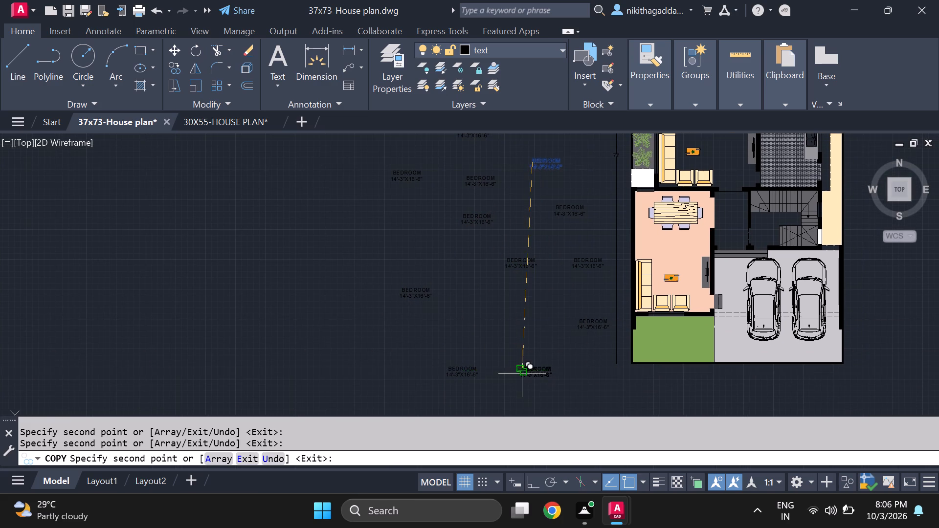
{"action": "key", "text": "Escape"}
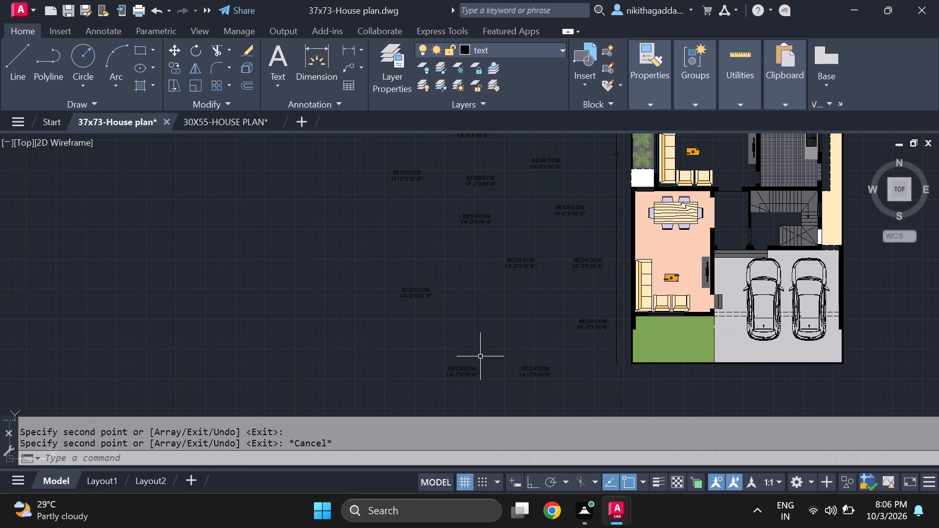
Move the topmost spare BEDROOM label with its size text into the second bedroom, between the bed and the TV unit.
{"action": "middle_click_drag", "start_coordinate": [441, 309], "coordinate": [453, 349]}
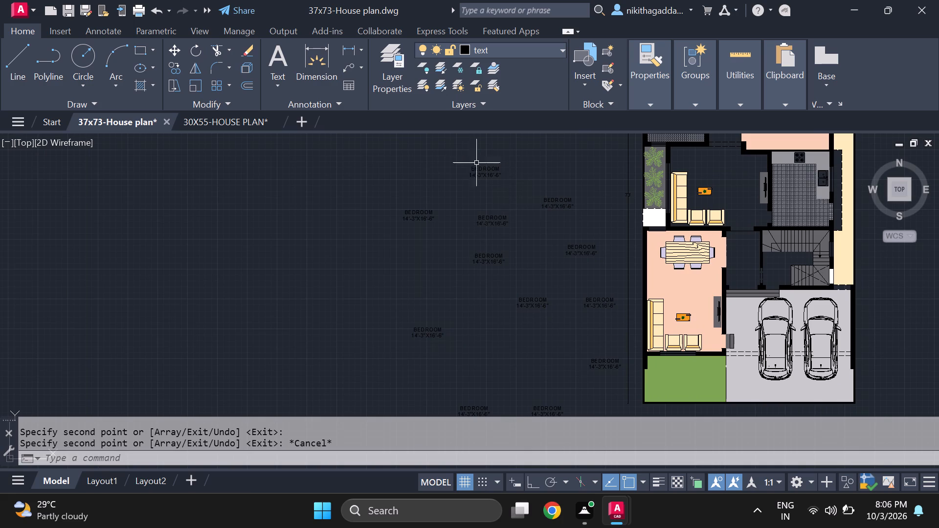
{"action": "scroll", "coordinate": [476, 163], "scroll_direction": "up", "scroll_amount": 2}
{"action": "left_click", "coordinate": [550, 146]}
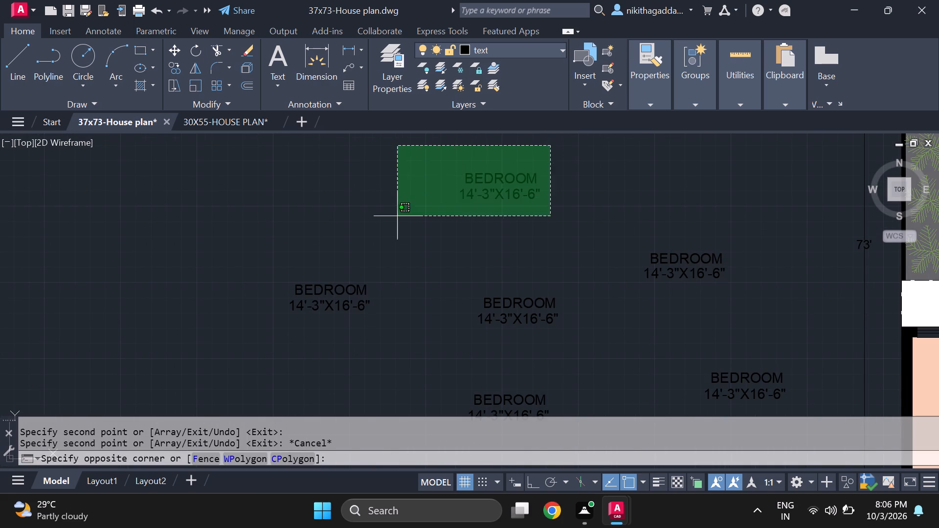
{"action": "left_click", "coordinate": [397, 216]}
{"action": "key", "text": "m"}
{"action": "key", "text": "Return"}
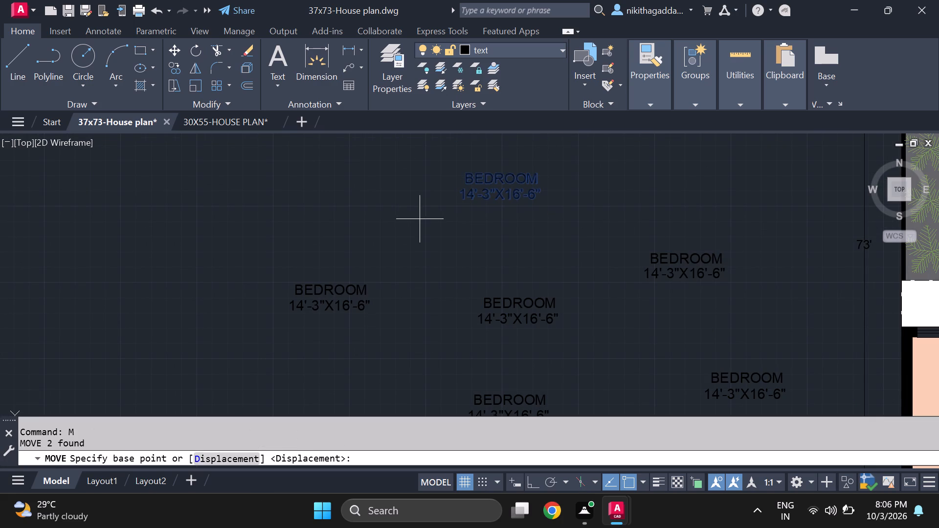
{"action": "left_click", "coordinate": [461, 175]}
{"action": "scroll", "coordinate": [585, 247], "scroll_direction": "down", "scroll_amount": 1}
{"action": "middle_click_drag", "start_coordinate": [639, 264], "coordinate": [558, 308]}
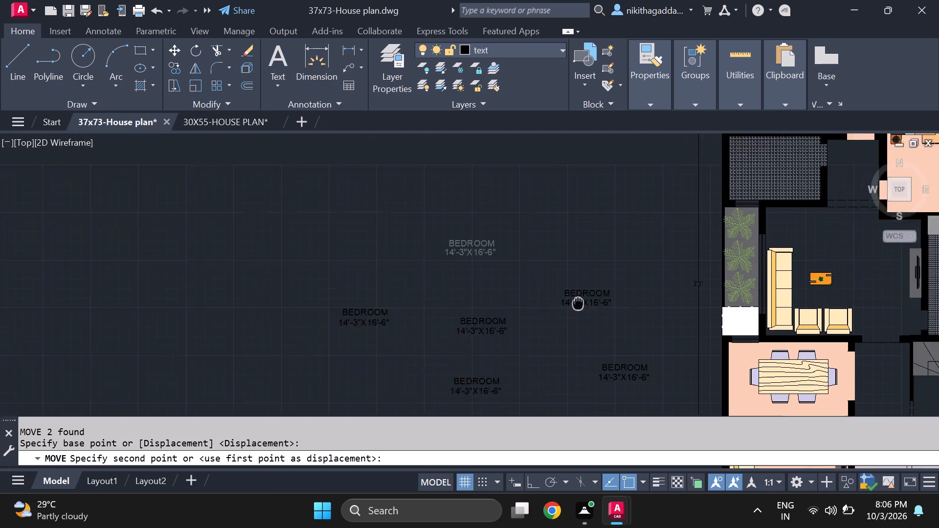
{"action": "middle_click_drag", "start_coordinate": [558, 308], "coordinate": [93, 391]}
{"action": "middle_click_drag", "start_coordinate": [447, 259], "coordinate": [417, 297]}
{"action": "scroll", "coordinate": [445, 259], "scroll_direction": "up", "scroll_amount": 1}
{"action": "left_click", "coordinate": [438, 249]}
Change the name of the spare BEDROOM label nearest the living room's planter to DRESS.
{"action": "scroll", "coordinate": [437, 252], "scroll_direction": "down", "scroll_amount": 3}
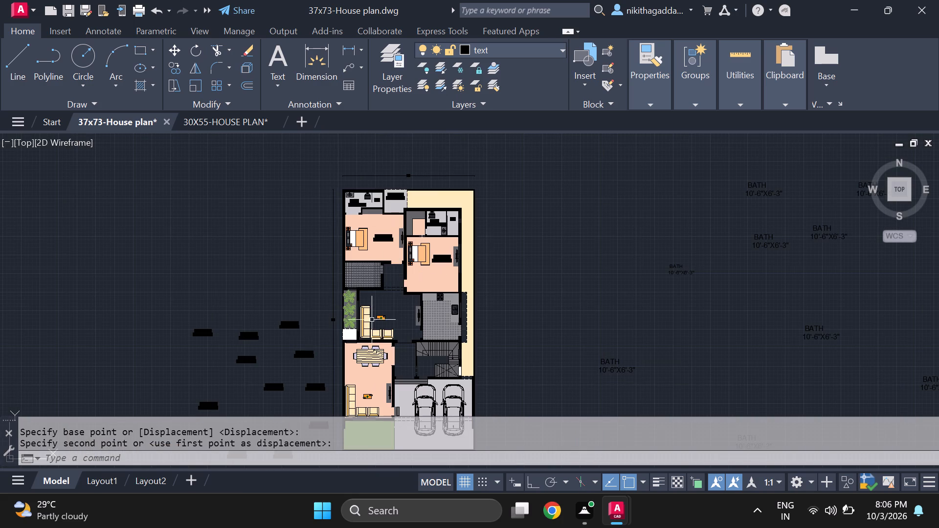
{"action": "scroll", "coordinate": [309, 333], "scroll_direction": "up", "scroll_amount": 1}
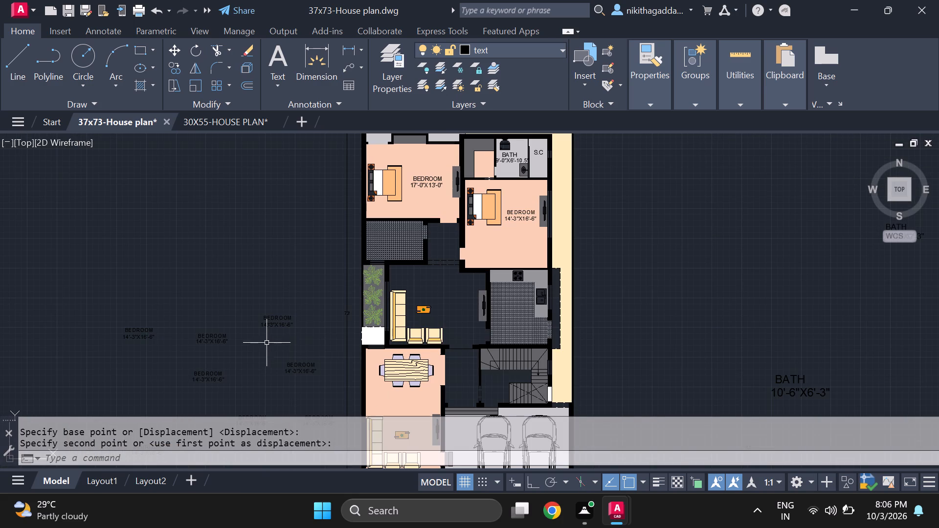
{"action": "scroll", "coordinate": [258, 349], "scroll_direction": "up", "scroll_amount": 2}
{"action": "double_click", "coordinate": [307, 273]}
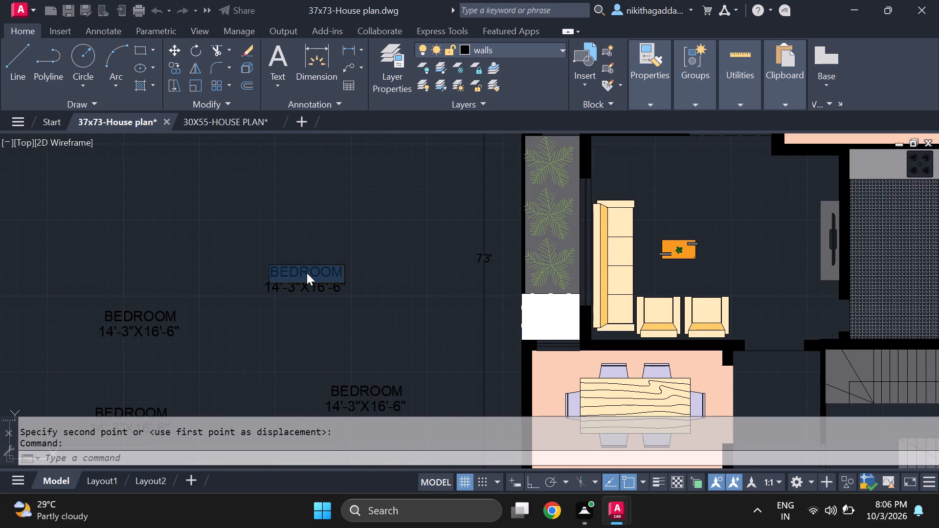
{"action": "key", "text": "Delete"}
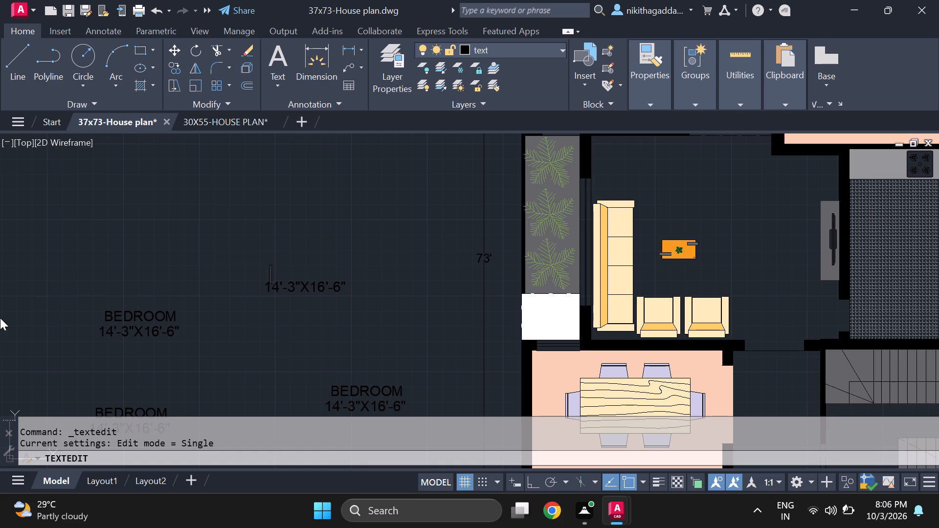
{"action": "type", "text": "DRESS"}
{"action": "key", "text": "Return"}
{"action": "key", "text": "Return"}
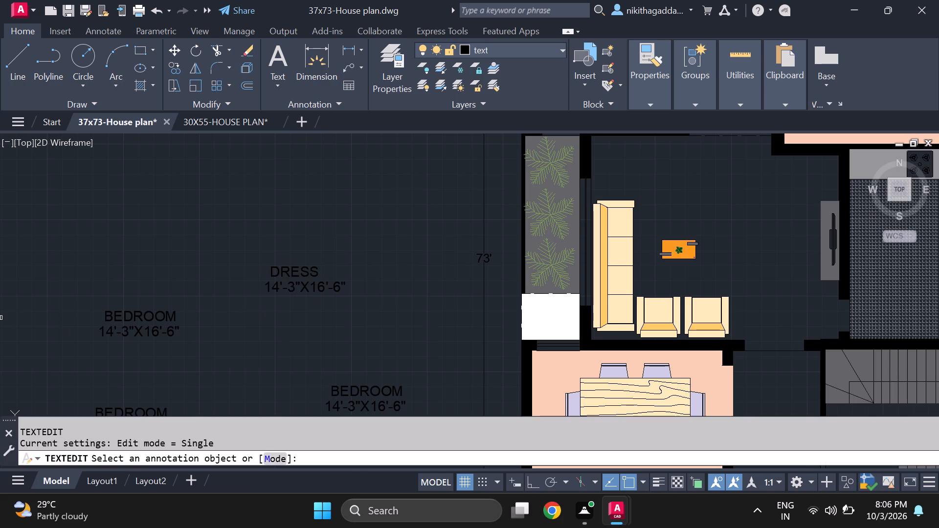
{"action": "scroll", "coordinate": [0, 325], "scroll_direction": "up", "scroll_amount": 2}
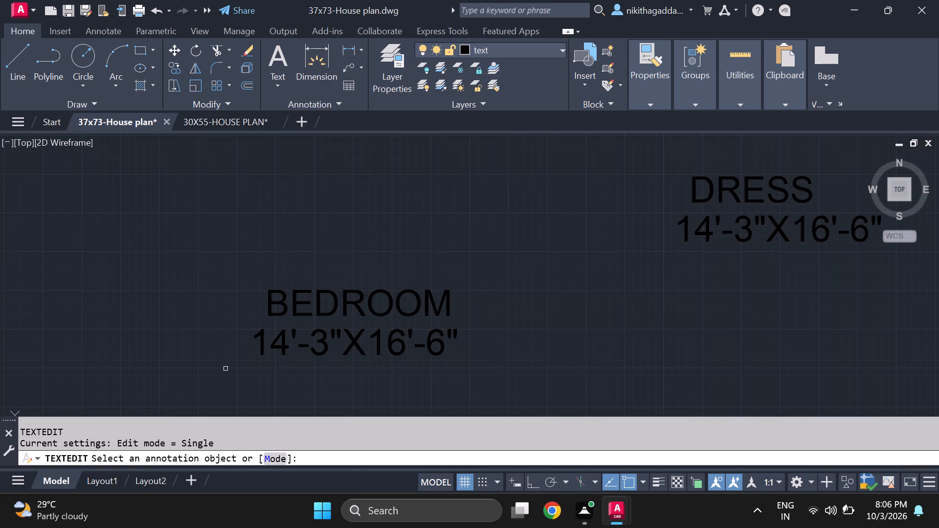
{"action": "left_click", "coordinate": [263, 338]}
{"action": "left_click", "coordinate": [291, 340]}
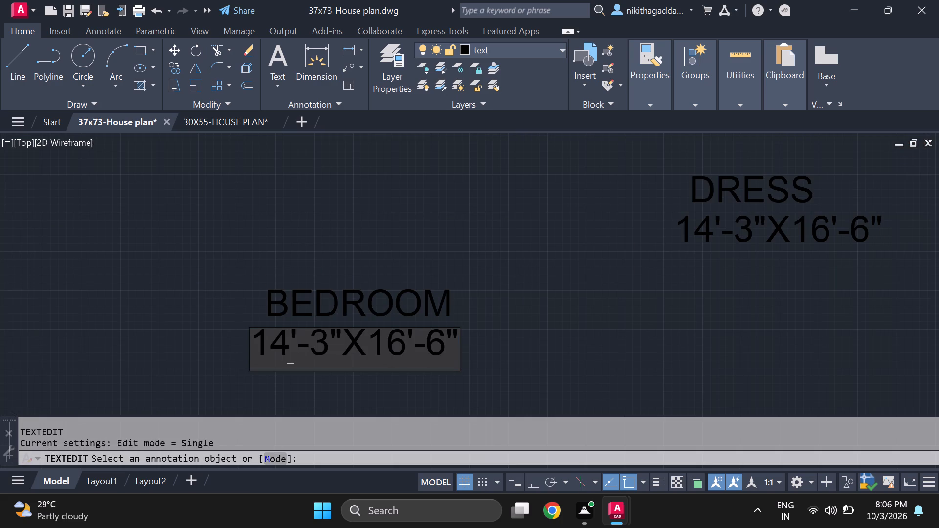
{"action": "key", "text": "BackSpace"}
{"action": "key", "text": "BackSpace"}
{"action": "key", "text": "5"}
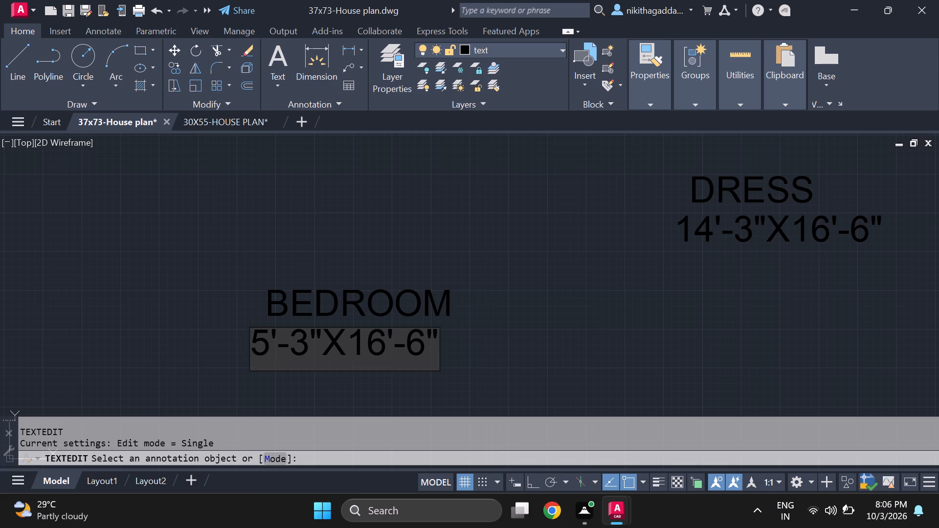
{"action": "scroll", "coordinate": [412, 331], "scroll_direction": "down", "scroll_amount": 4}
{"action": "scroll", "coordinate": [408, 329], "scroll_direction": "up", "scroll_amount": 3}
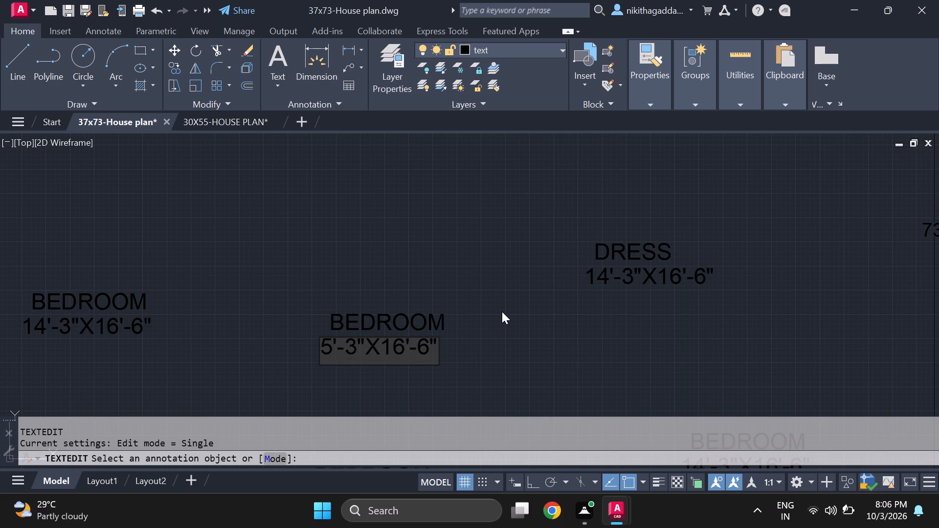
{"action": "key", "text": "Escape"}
Change the size text under the spare DRESS label to 5'-3"X6'-10.5".
{"action": "middle_click_drag", "start_coordinate": [574, 287], "coordinate": [500, 304]}
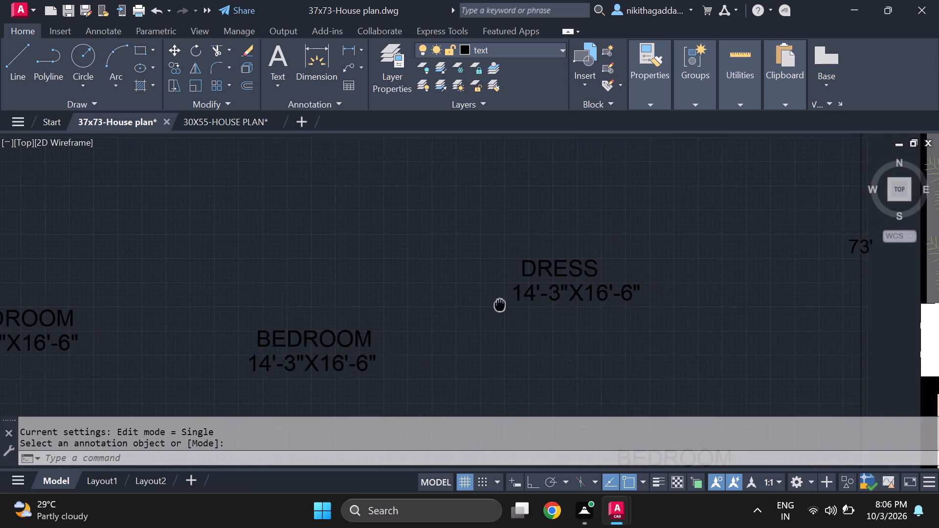
{"action": "scroll", "coordinate": [498, 300], "scroll_direction": "up", "scroll_amount": 1}
{"action": "double_click", "coordinate": [553, 285]}
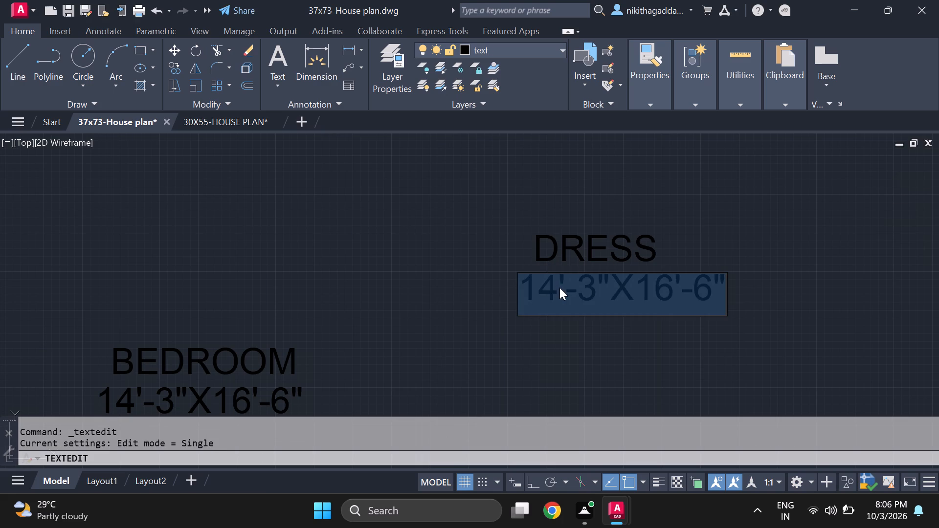
{"action": "left_click", "coordinate": [559, 287]}
{"action": "key", "text": "BackSpace"}
{"action": "key", "text": "BackSpace"}
{"action": "key", "text": "5"}
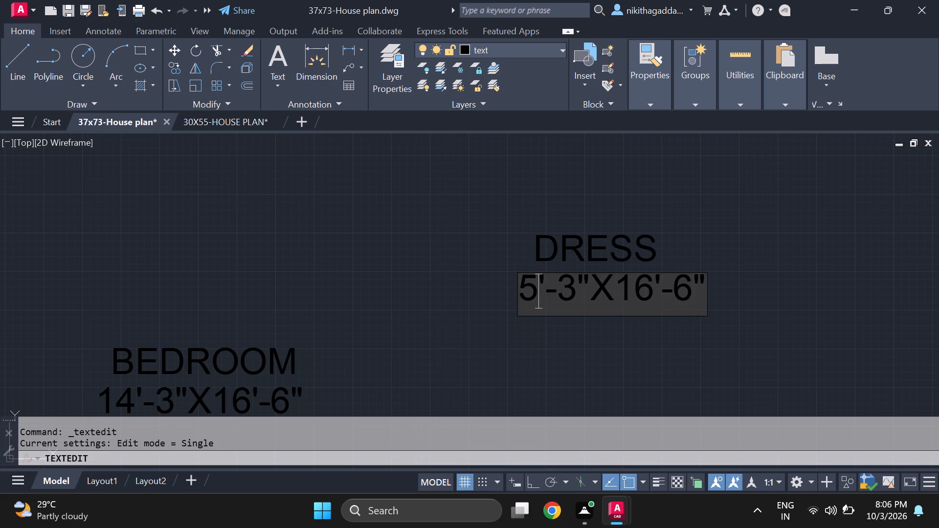
{"action": "left_click", "coordinate": [634, 296]}
{"action": "key", "text": "BackSpace"}
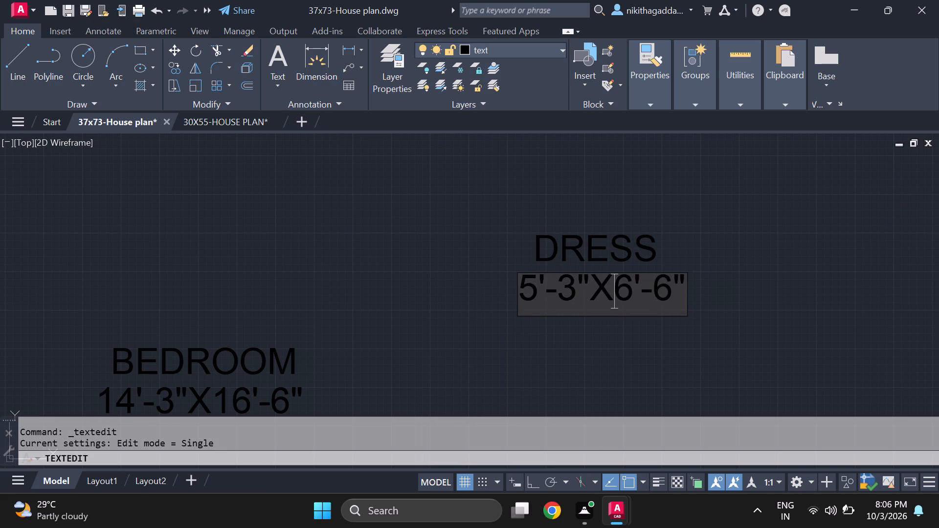
{"action": "left_click", "coordinate": [674, 290]}
{"action": "key", "text": "BackSpace"}
{"action": "key", "text": "1"}
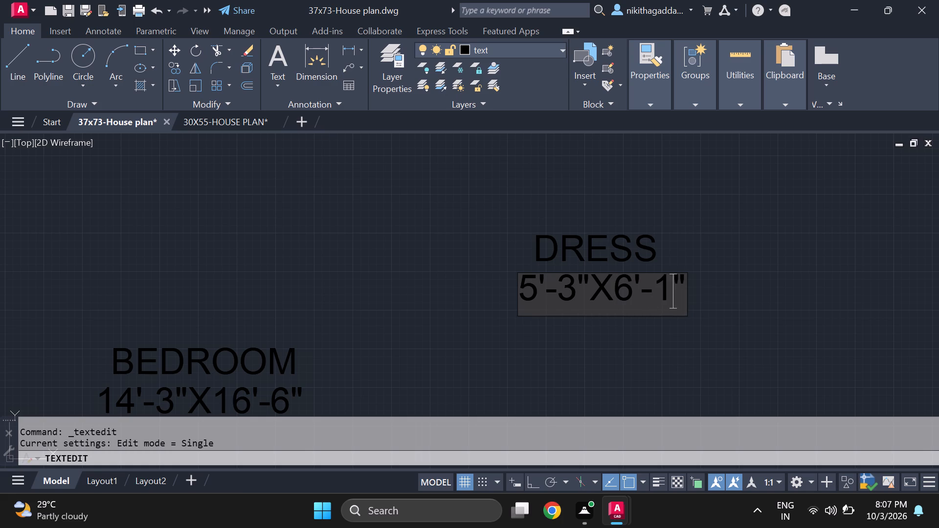
{"action": "key", "text": "0"}
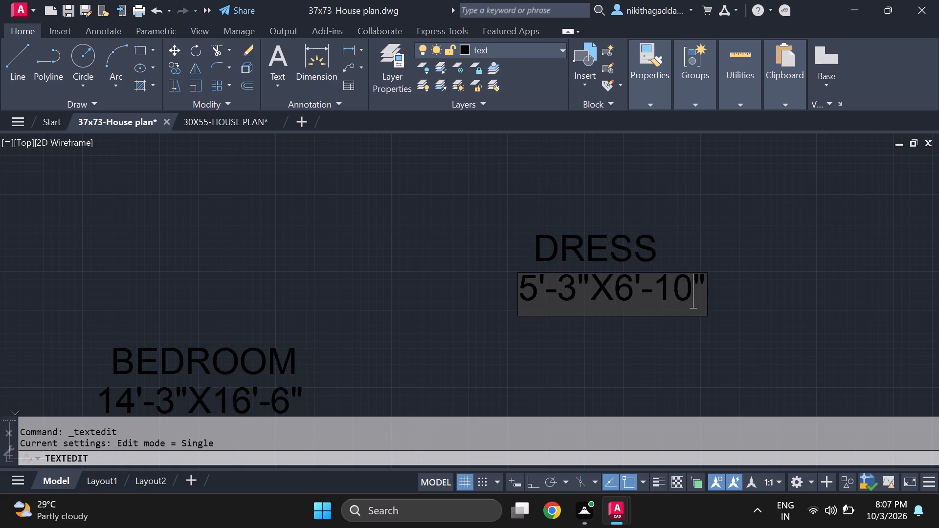
{"action": "type", "text": ".5"}
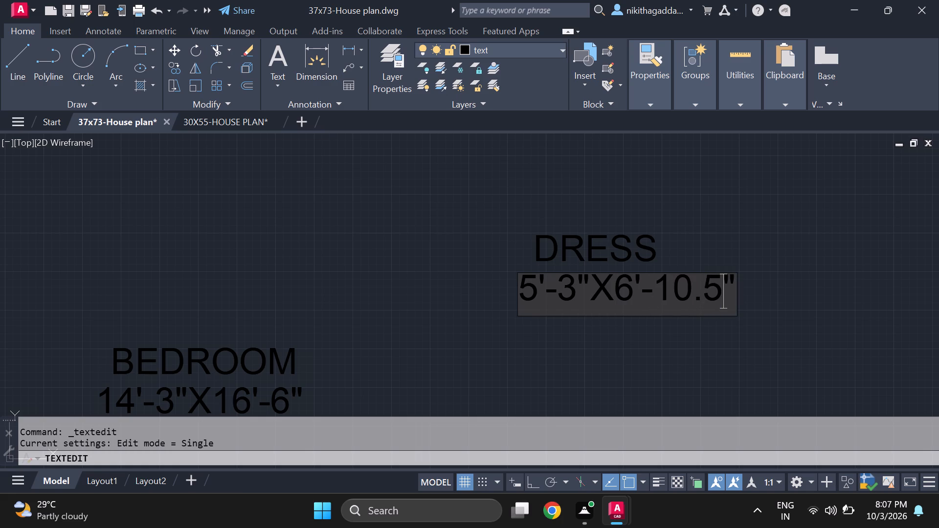
{"action": "key", "text": "Return"}
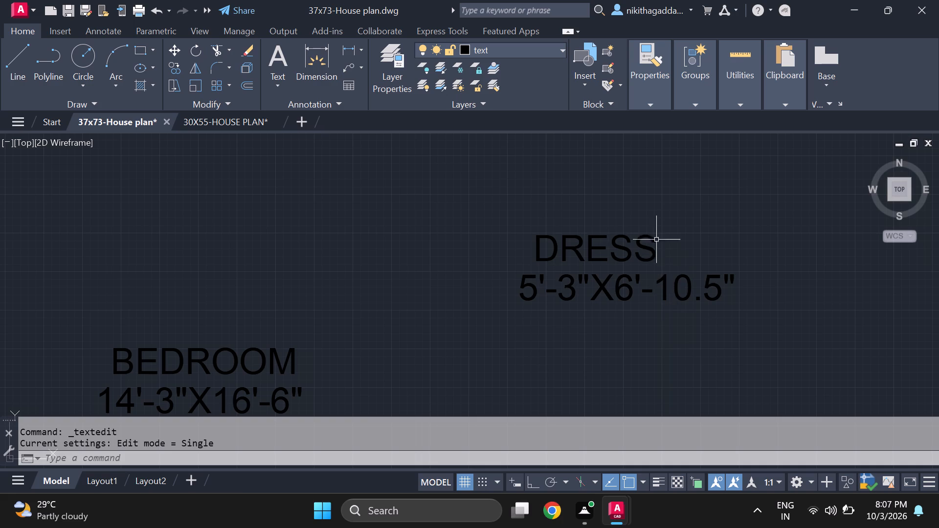
Move the DRESS label with its size text into the dressing area between the first bedroom and the second bedroom's bath.
{"action": "left_click", "coordinate": [658, 232]}
{"action": "left_click", "coordinate": [497, 343]}
{"action": "key", "text": "m"}
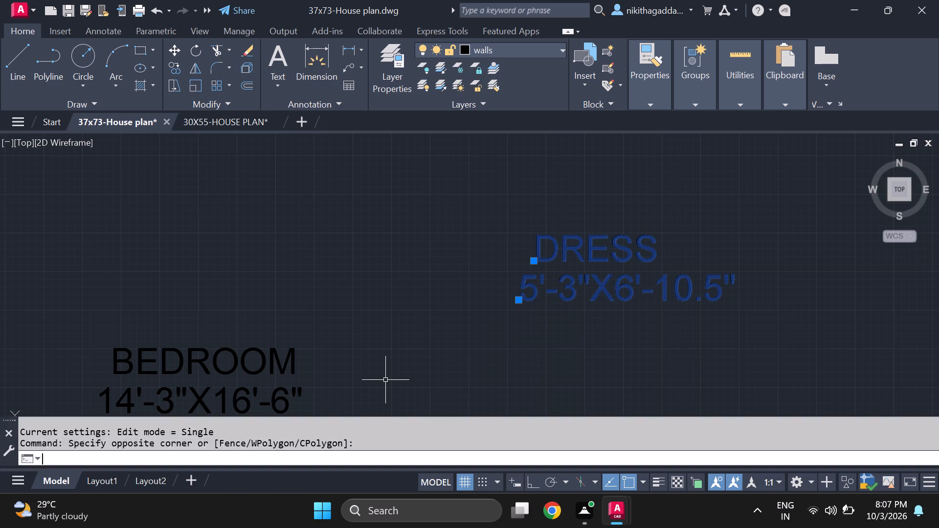
{"action": "key", "text": "Return"}
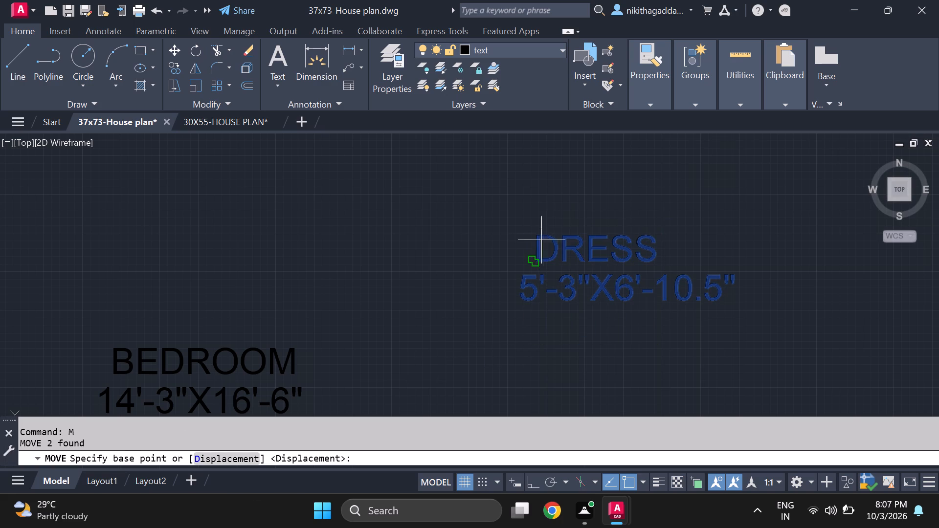
{"action": "left_click", "coordinate": [522, 252]}
{"action": "scroll", "coordinate": [692, 211], "scroll_direction": "down", "scroll_amount": 4}
{"action": "middle_click_drag", "start_coordinate": [647, 203], "coordinate": [384, 284]}
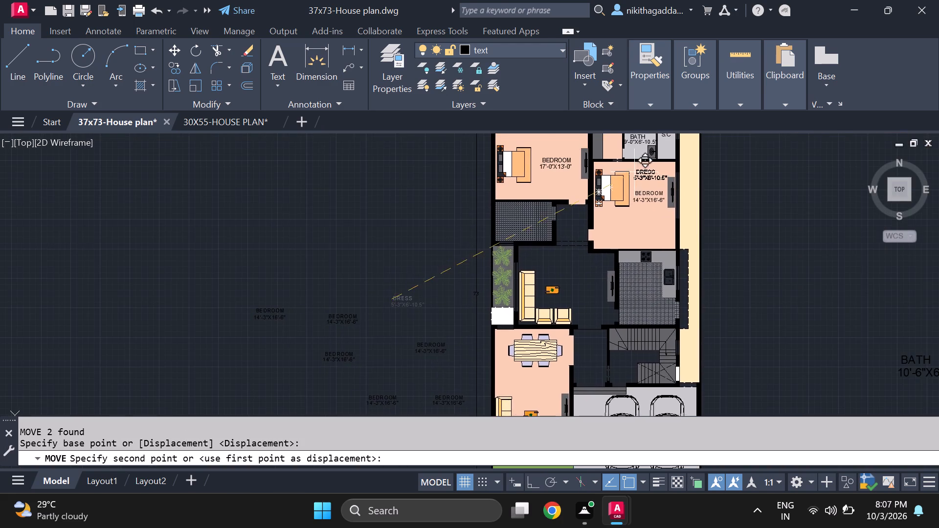
{"action": "middle_click_drag", "start_coordinate": [636, 173], "coordinate": [578, 292]}
{"action": "scroll", "coordinate": [549, 261], "scroll_direction": "up", "scroll_amount": 4}
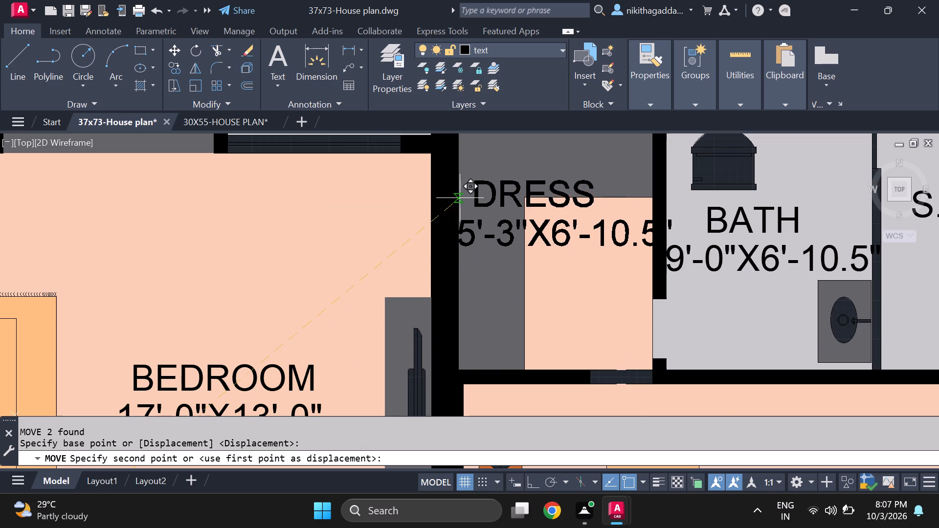
{"action": "middle_click_drag", "start_coordinate": [472, 195], "coordinate": [467, 228]}
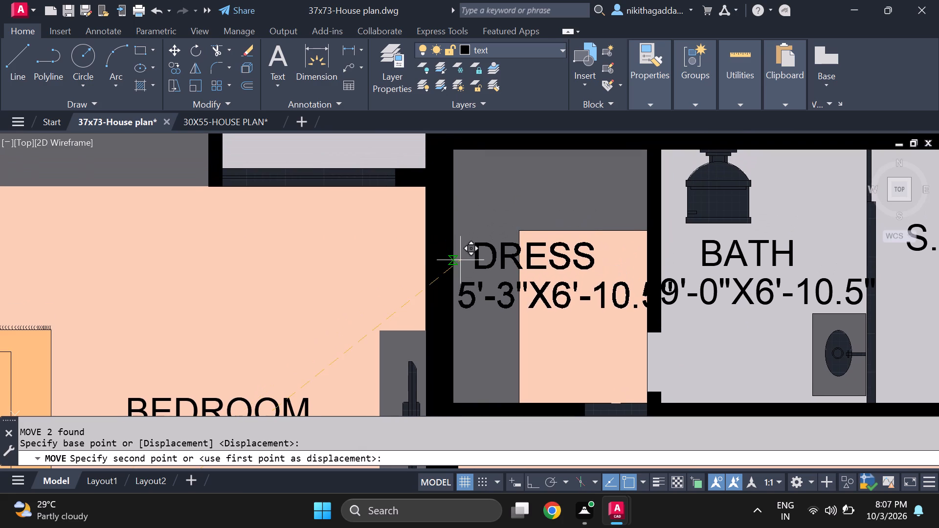
{"action": "left_click", "coordinate": [460, 255]}
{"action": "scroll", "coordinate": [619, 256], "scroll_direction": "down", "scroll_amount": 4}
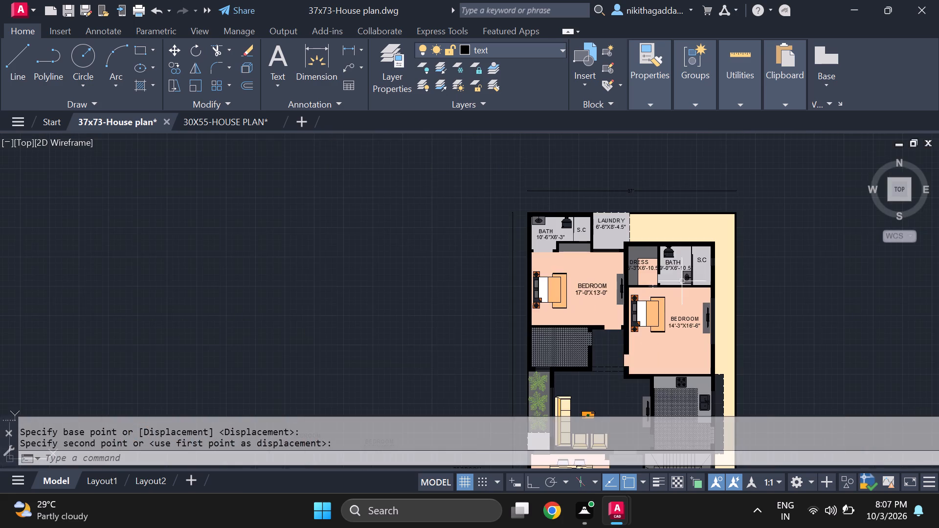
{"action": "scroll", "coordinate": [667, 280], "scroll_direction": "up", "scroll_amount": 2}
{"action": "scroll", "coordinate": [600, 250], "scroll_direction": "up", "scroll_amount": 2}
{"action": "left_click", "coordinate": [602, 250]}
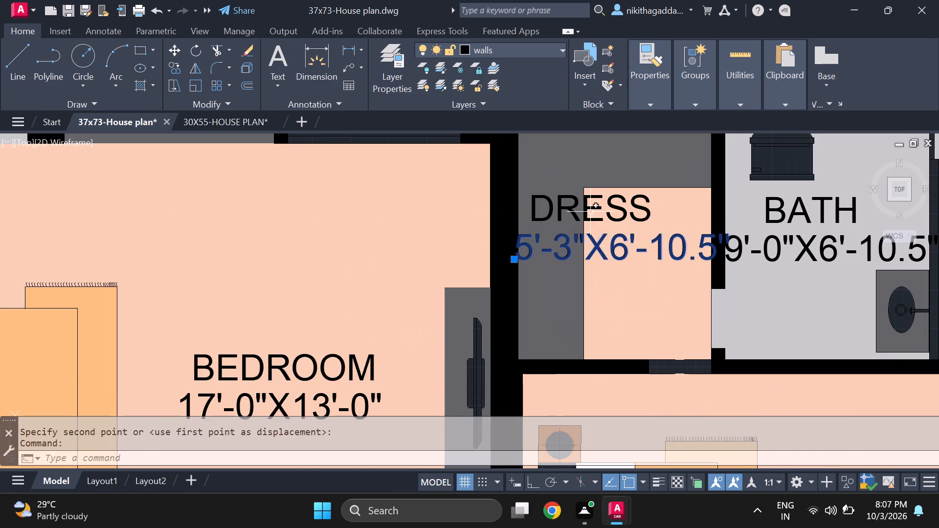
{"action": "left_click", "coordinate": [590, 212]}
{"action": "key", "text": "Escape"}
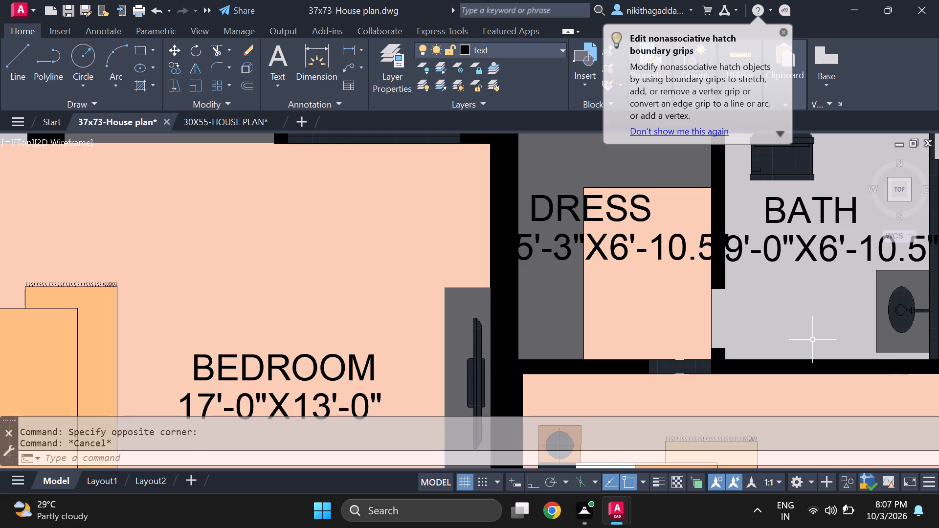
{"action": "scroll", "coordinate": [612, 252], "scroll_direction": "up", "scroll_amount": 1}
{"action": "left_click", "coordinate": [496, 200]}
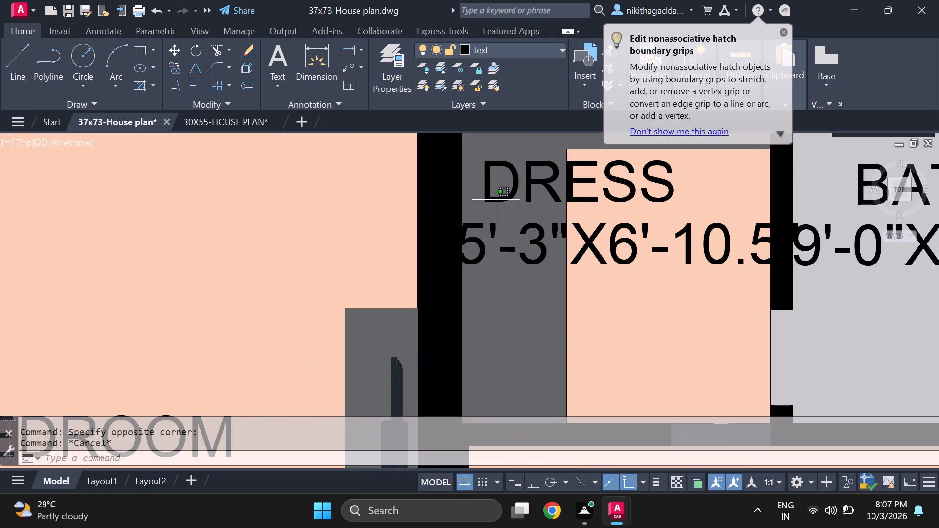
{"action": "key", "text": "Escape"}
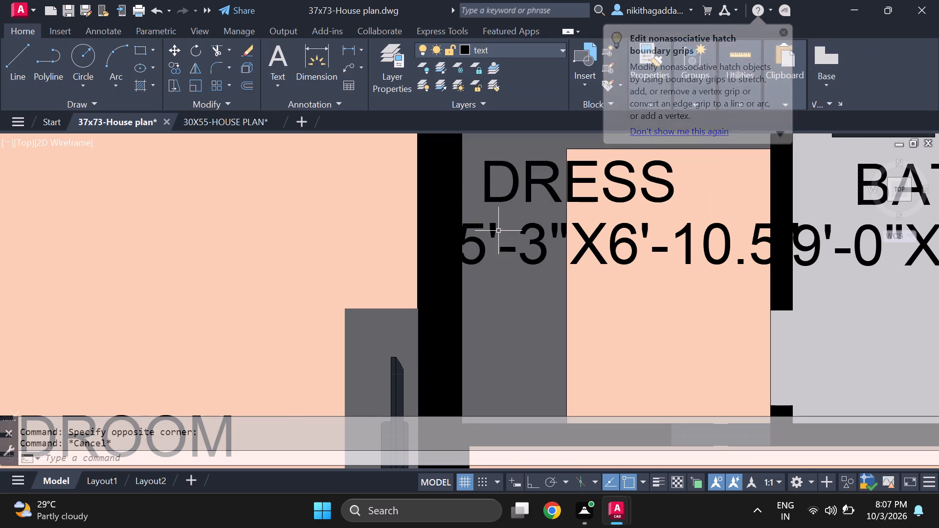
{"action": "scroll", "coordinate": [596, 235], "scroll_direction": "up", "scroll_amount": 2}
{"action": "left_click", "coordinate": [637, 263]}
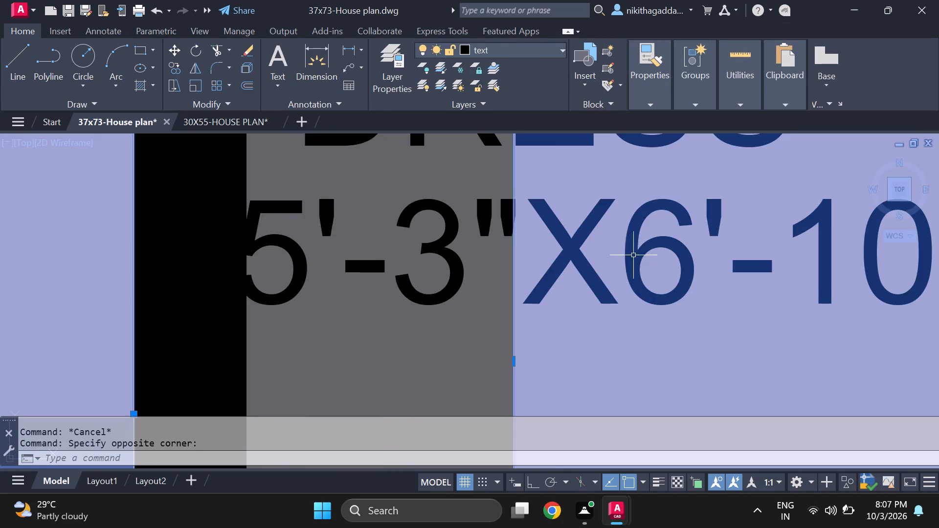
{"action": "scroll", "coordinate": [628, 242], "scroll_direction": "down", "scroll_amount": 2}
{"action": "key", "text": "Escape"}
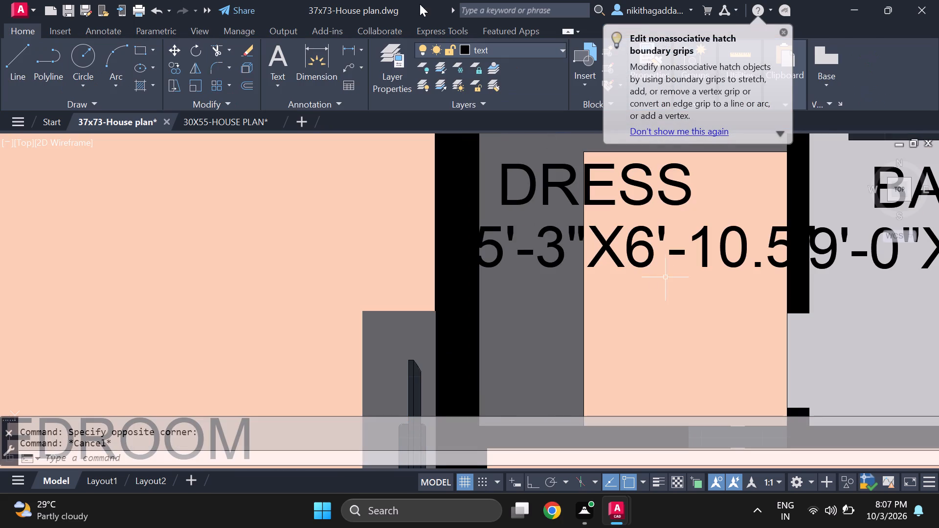
Scale down the DRESS label and its size text together so both fit between the dressing area's walls.
{"action": "left_click", "coordinate": [515, 204]}
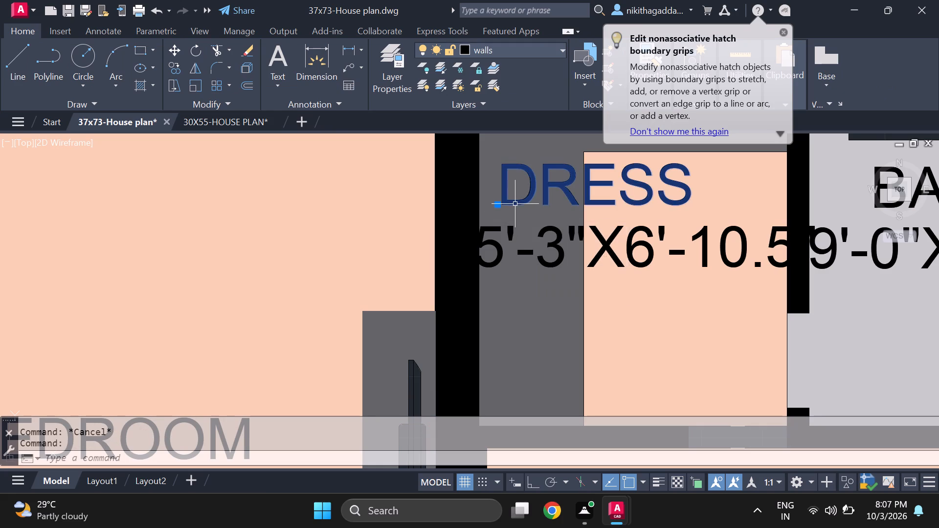
{"action": "left_click", "coordinate": [492, 243]}
{"action": "type", "text": "SCALE"}
{"action": "key", "text": "Return"}
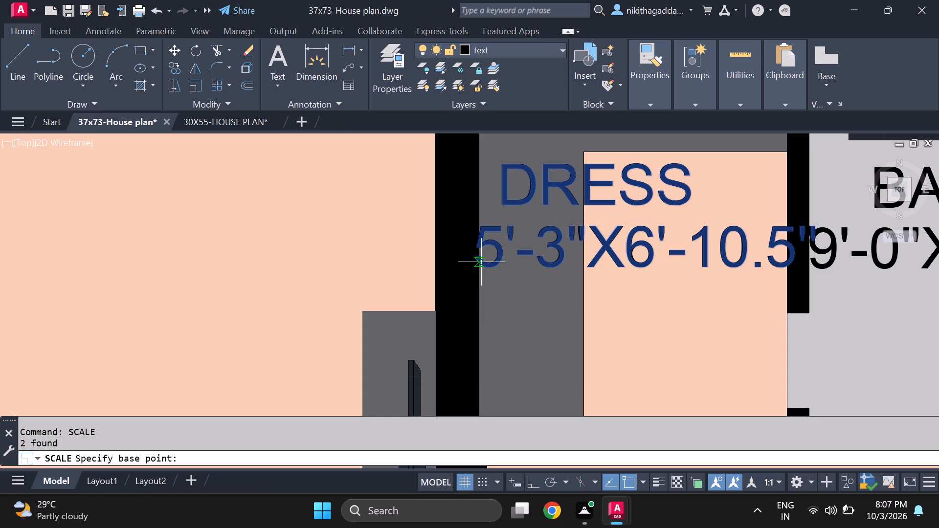
{"action": "left_click", "coordinate": [506, 200]}
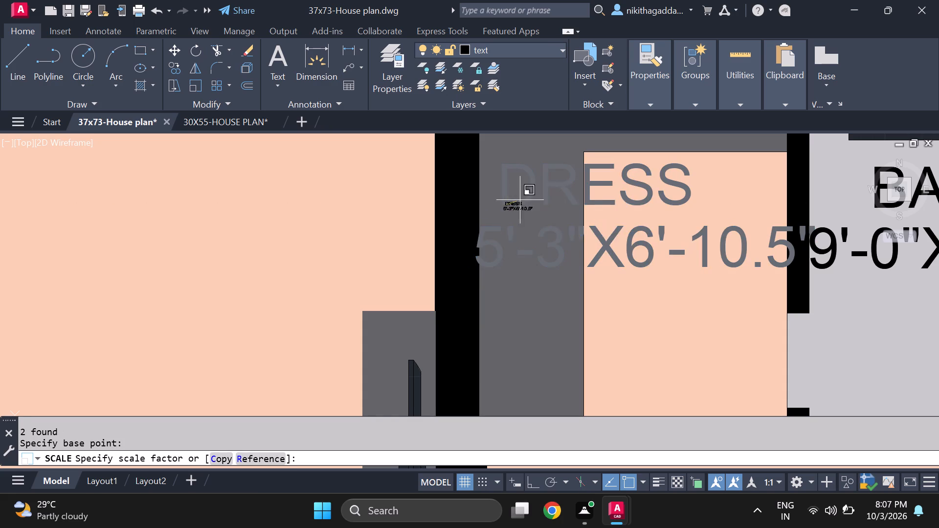
{"action": "left_click", "coordinate": [636, 202]}
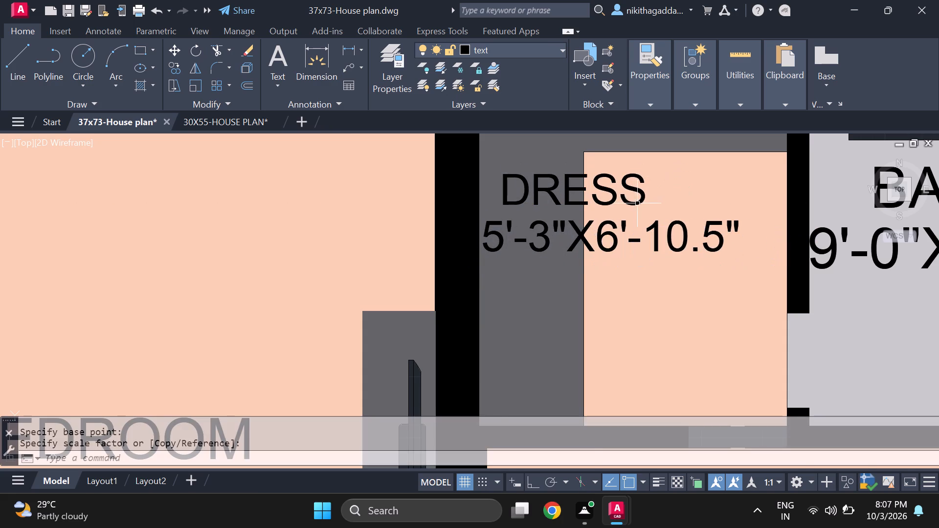
Change the name of the topmost spare BEDROOM label beside the plan to STORE.
{"action": "scroll", "coordinate": [637, 205], "scroll_direction": "down", "scroll_amount": 4}
{"action": "middle_click_drag", "start_coordinate": [618, 280], "coordinate": [649, 212]}
{"action": "scroll", "coordinate": [646, 238], "scroll_direction": "down", "scroll_amount": 3}
{"action": "scroll", "coordinate": [614, 265], "scroll_direction": "up", "scroll_amount": 2}
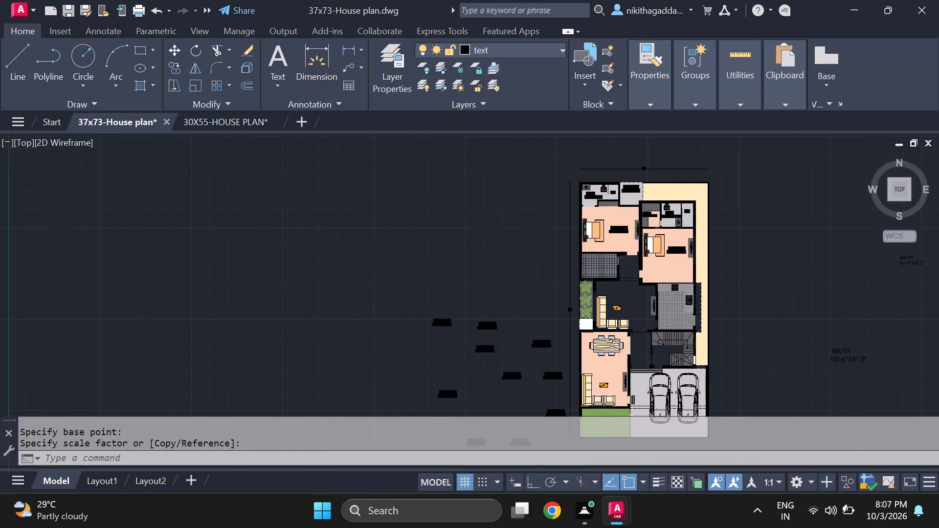
{"action": "middle_click_drag", "start_coordinate": [503, 295], "coordinate": [533, 239]}
{"action": "scroll", "coordinate": [558, 208], "scroll_direction": "down", "scroll_amount": 1}
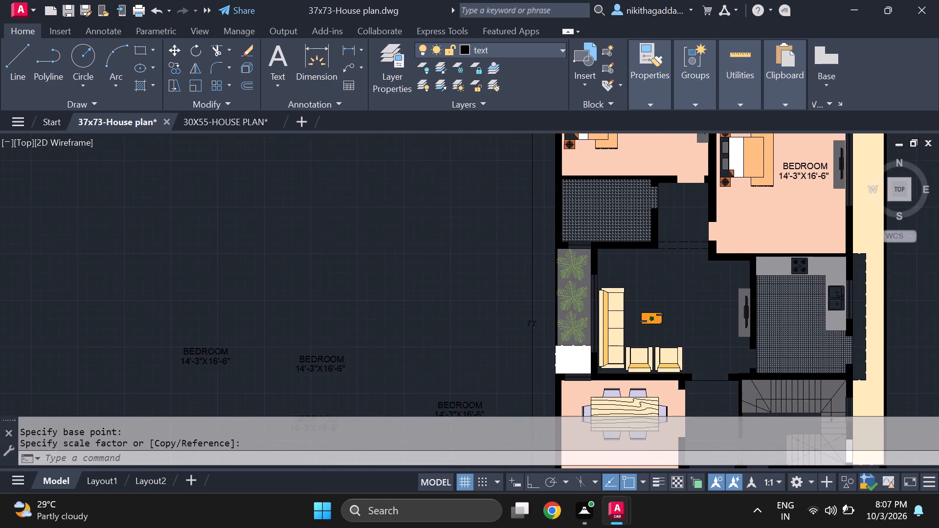
{"action": "scroll", "coordinate": [550, 218], "scroll_direction": "down", "scroll_amount": 1}
{"action": "scroll", "coordinate": [402, 279], "scroll_direction": "up", "scroll_amount": 4}
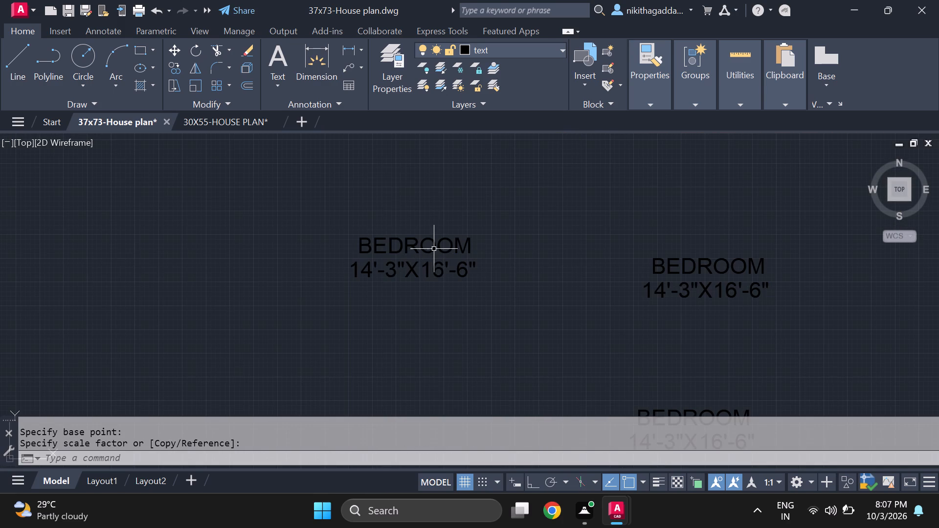
{"action": "scroll", "coordinate": [442, 247], "scroll_direction": "down", "scroll_amount": 4}
{"action": "scroll", "coordinate": [442, 247], "scroll_direction": "up", "scroll_amount": 2}
{"action": "middle_click_drag", "start_coordinate": [428, 274], "coordinate": [411, 291]}
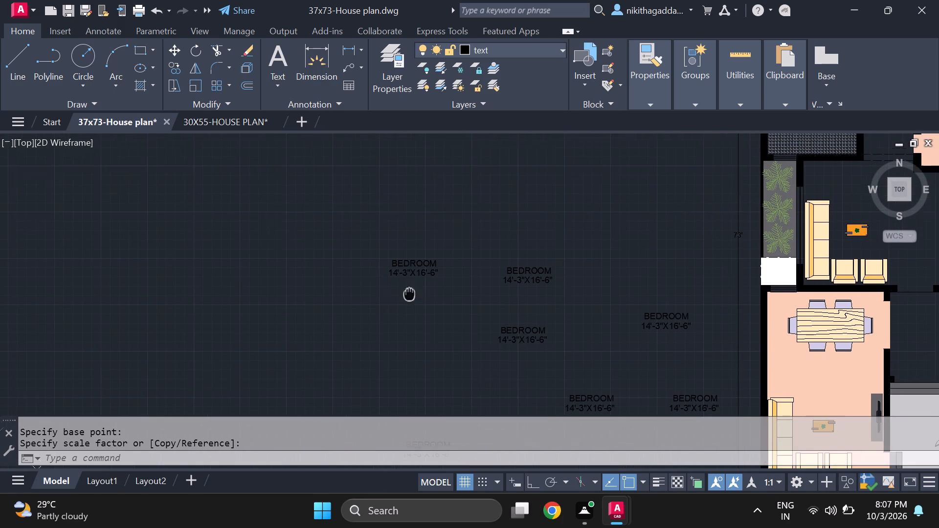
{"action": "scroll", "coordinate": [396, 286], "scroll_direction": "down", "scroll_amount": 2}
{"action": "scroll", "coordinate": [586, 228], "scroll_direction": "up", "scroll_amount": 1}
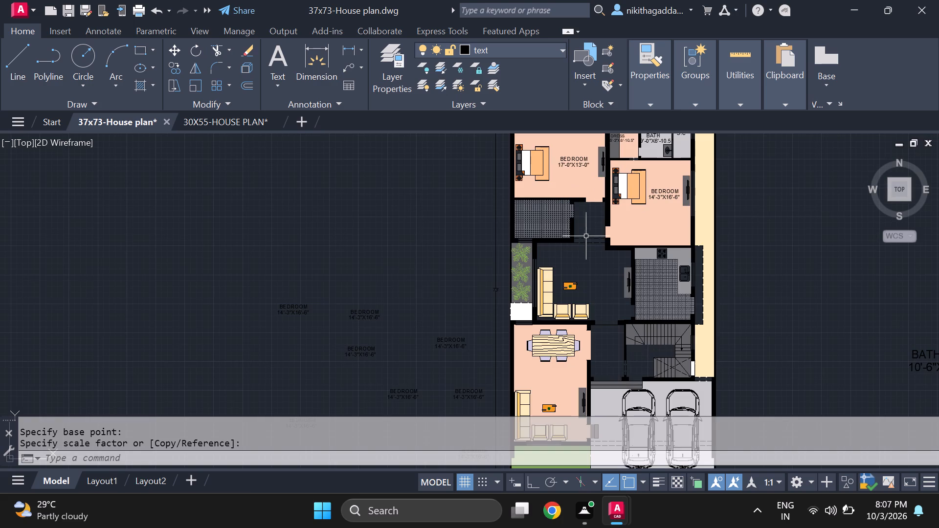
{"action": "middle_click_drag", "start_coordinate": [459, 296], "coordinate": [454, 364]}
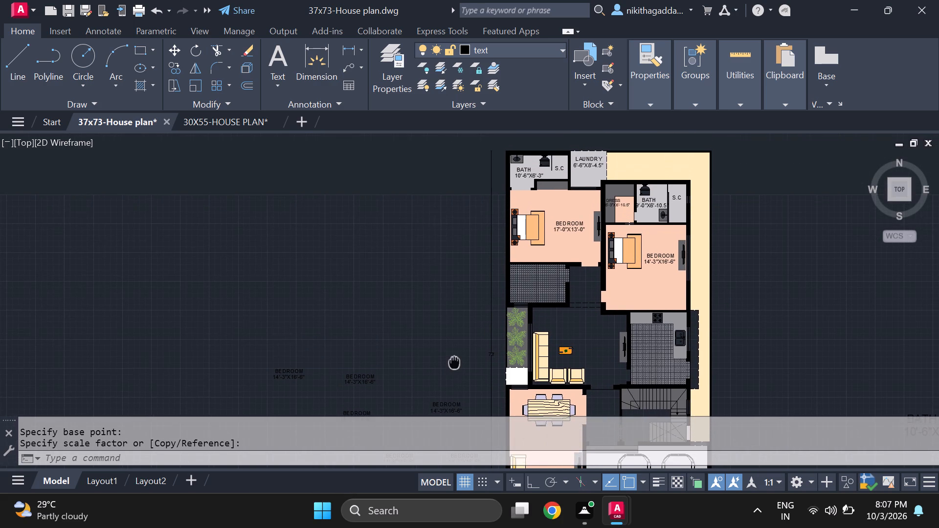
{"action": "middle_click_drag", "start_coordinate": [454, 364], "coordinate": [462, 308]}
{"action": "scroll", "coordinate": [286, 318], "scroll_direction": "up", "scroll_amount": 2}
{"action": "double_click", "coordinate": [310, 322]}
{"action": "key", "text": "Delete"}
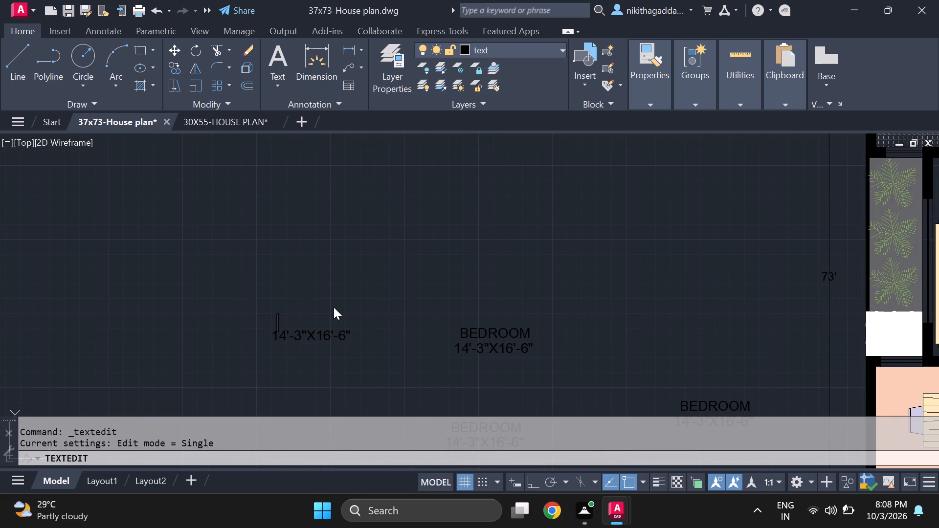
{"action": "type", "text": "STORE"}
{"action": "key", "text": "Return"}
Change the size text under the spare STORE label to 10'-0"X7'-0".
{"action": "key", "text": "Return"}
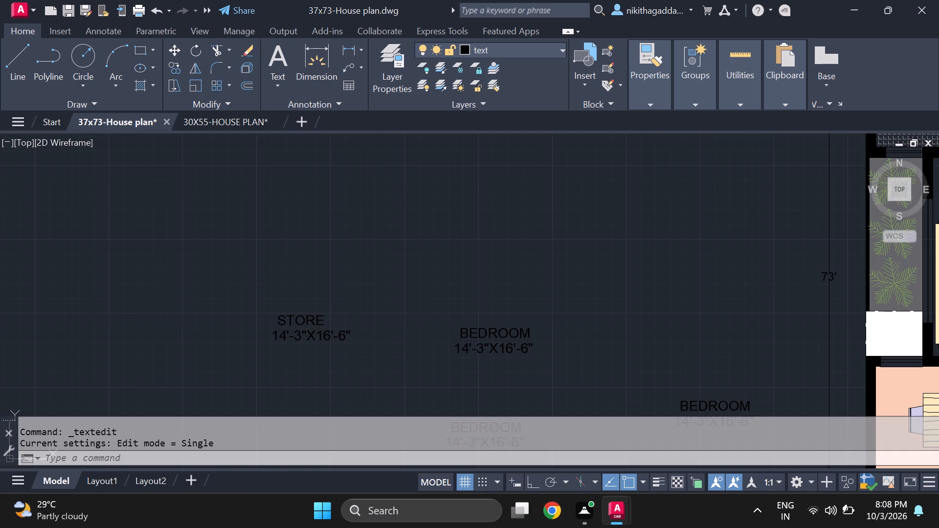
{"action": "scroll", "coordinate": [311, 309], "scroll_direction": "up", "scroll_amount": 2}
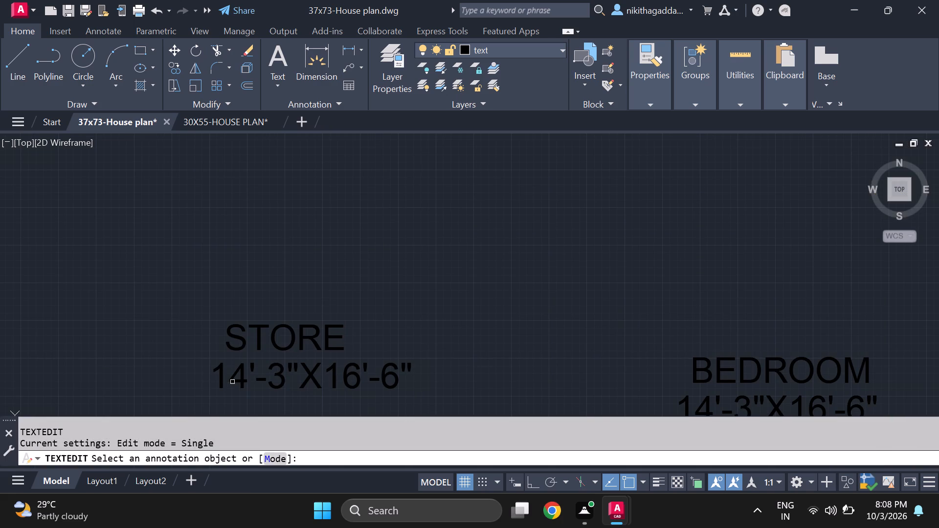
{"action": "left_click", "coordinate": [240, 379]}
{"action": "left_click", "coordinate": [244, 377]}
{"action": "key", "text": "BackSpace"}
{"action": "key", "text": "0"}
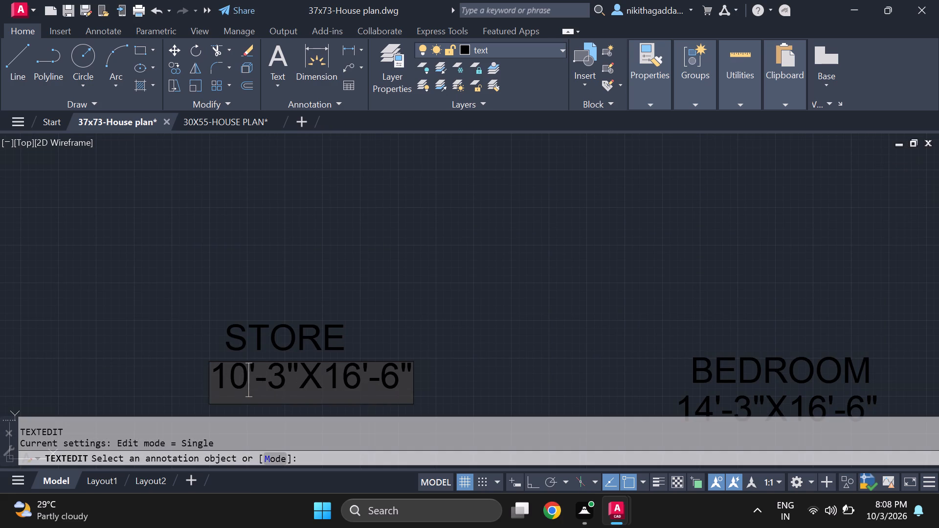
{"action": "left_click", "coordinate": [289, 374]}
{"action": "key", "text": "BackSpace"}
{"action": "key", "text": "0"}
{"action": "left_click", "coordinate": [360, 380]}
{"action": "key", "text": "BackSpace"}
{"action": "key", "text": "BackSpace"}
{"action": "key", "text": "7"}
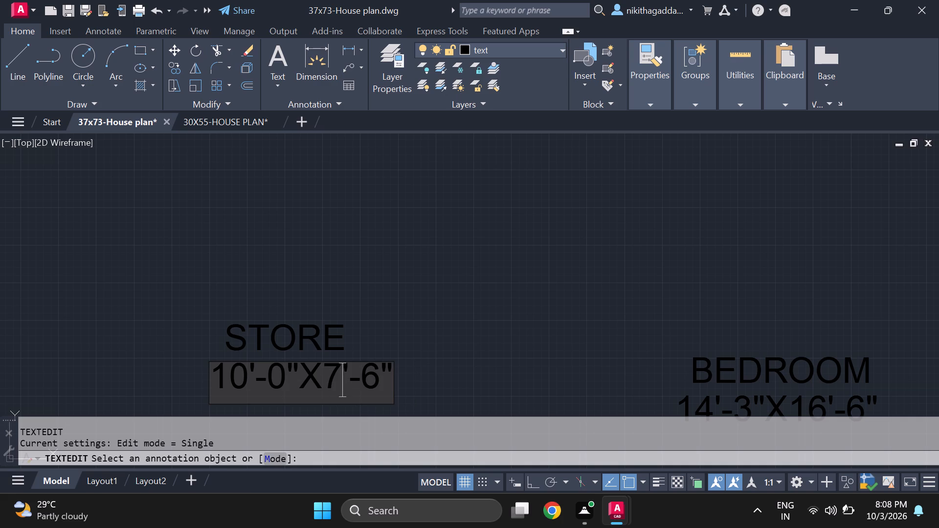
{"action": "left_click", "coordinate": [377, 374]}
{"action": "key", "text": "BackSpace"}
{"action": "key", "text": "0"}
{"action": "key", "text": "Return"}
Move the STORE label with its size text into the hatched room between the 17'-0"X13'-0" bedroom and the planter.
{"action": "left_click_drag", "start_coordinate": [420, 292], "coordinate": [407, 295]}
{"action": "left_click", "coordinate": [229, 375]}
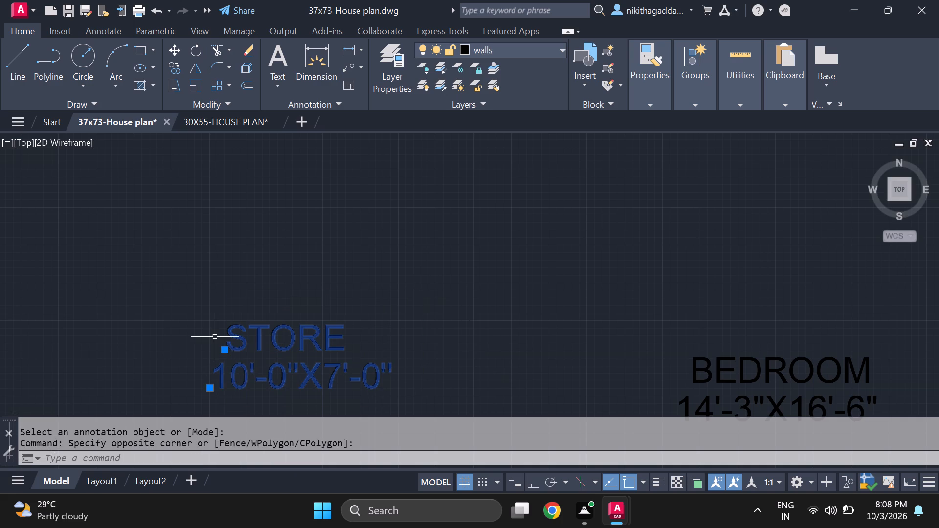
{"action": "key", "text": "m"}
{"action": "key", "text": "Return"}
{"action": "left_click", "coordinate": [226, 339]}
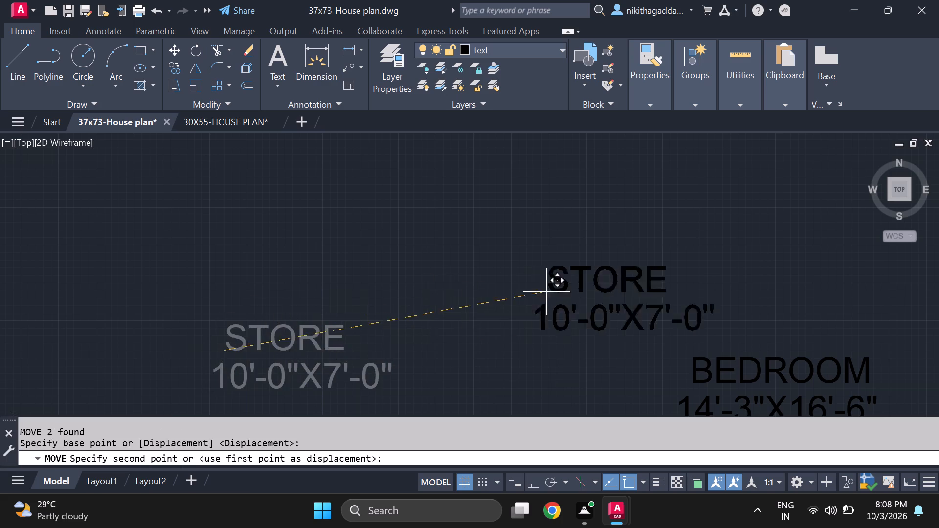
{"action": "scroll", "coordinate": [568, 285], "scroll_direction": "down", "scroll_amount": 4}
{"action": "scroll", "coordinate": [784, 194], "scroll_direction": "up", "scroll_amount": 1}
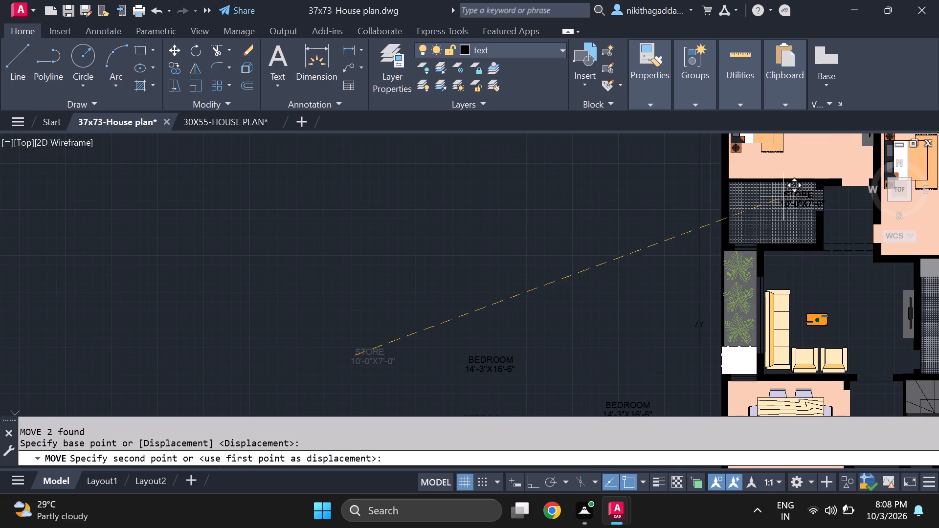
{"action": "scroll", "coordinate": [760, 218], "scroll_direction": "up", "scroll_amount": 2}
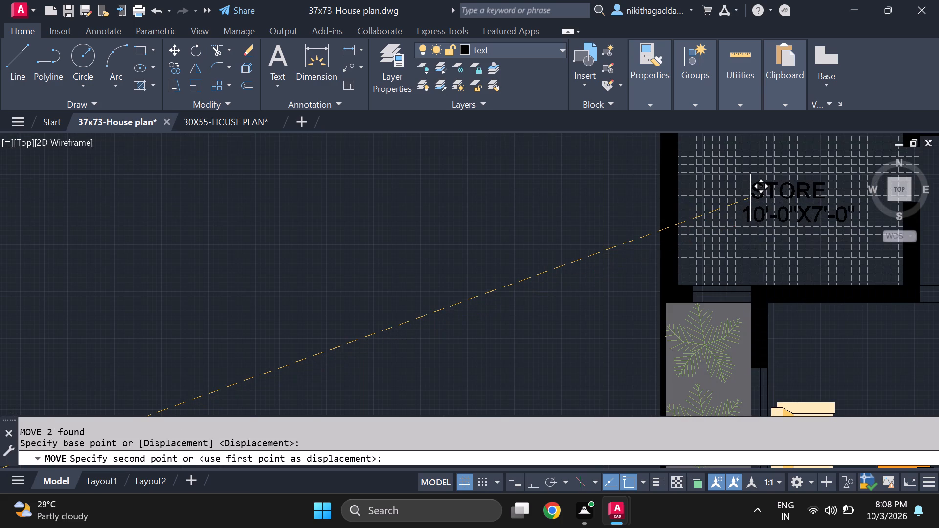
{"action": "left_click", "coordinate": [733, 184]}
Change the name of the topmost remaining spare BEDROOM label to LOBBY.
{"action": "scroll", "coordinate": [742, 207], "scroll_direction": "down", "scroll_amount": 4}
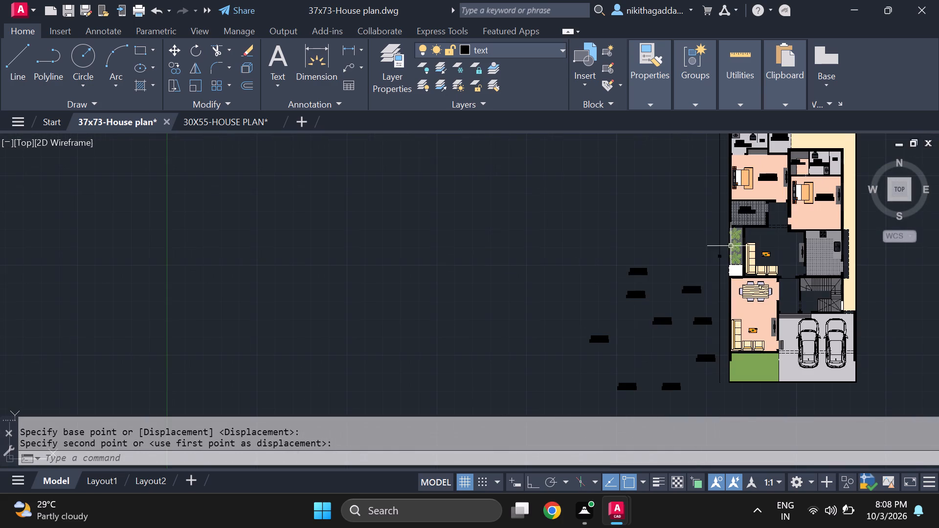
{"action": "scroll", "coordinate": [790, 213], "scroll_direction": "up", "scroll_amount": 1}
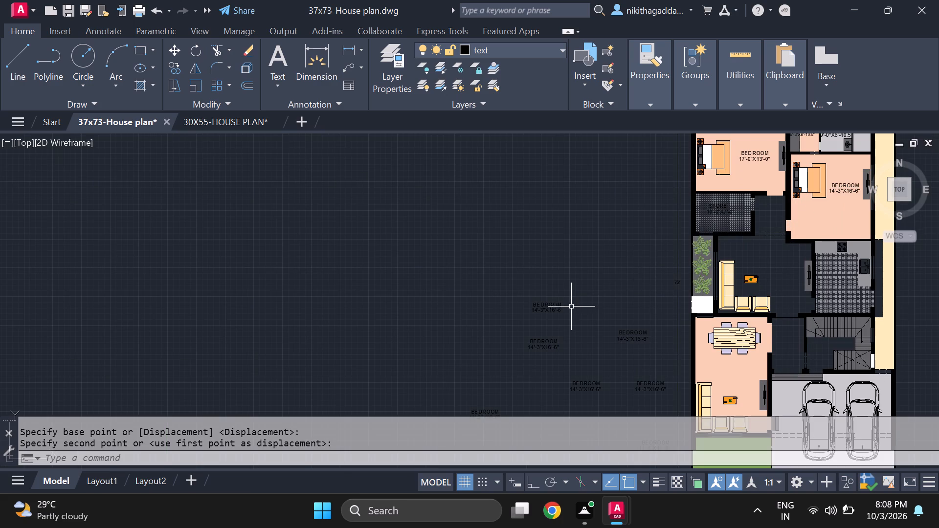
{"action": "middle_click_drag", "start_coordinate": [566, 317], "coordinate": [519, 306]}
{"action": "scroll", "coordinate": [517, 292], "scroll_direction": "up", "scroll_amount": 3}
{"action": "double_click", "coordinate": [479, 293]}
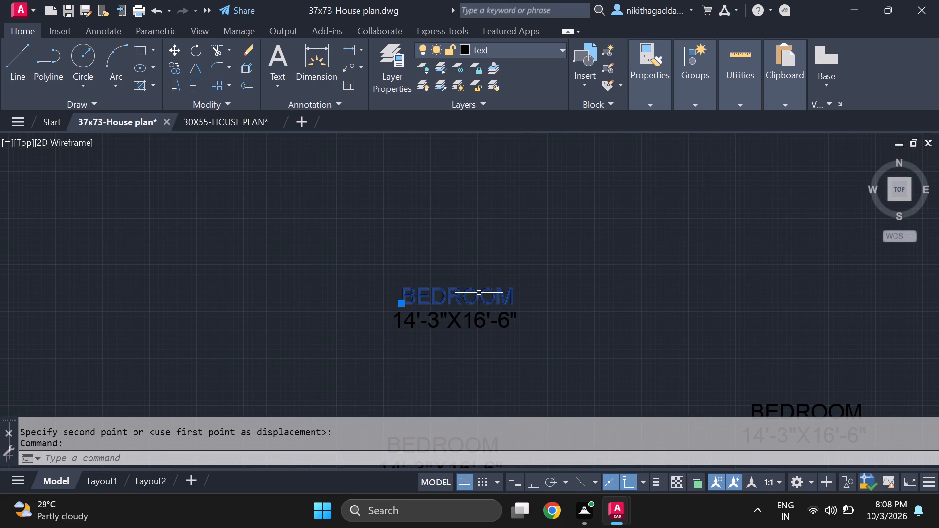
{"action": "key", "text": "Delete"}
{"action": "type", "text": "LOBBY"}
{"action": "key", "text": "Return"}
Change the size text under the spare LOBBY label to 6'-3"X6'-7.5".
{"action": "key", "text": "Return"}
{"action": "scroll", "coordinate": [444, 312], "scroll_direction": "up", "scroll_amount": 1}
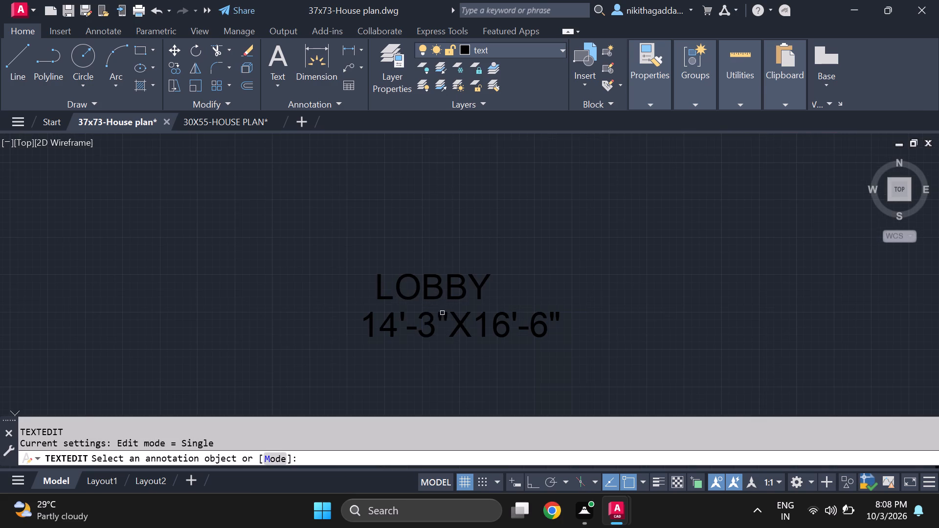
{"action": "left_click", "coordinate": [395, 328]}
{"action": "left_click", "coordinate": [395, 328]}
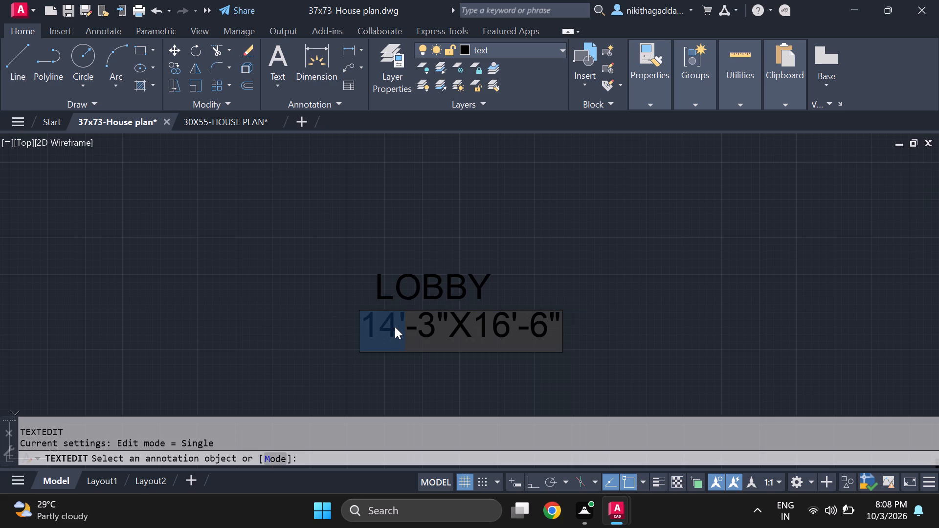
{"action": "left_click", "coordinate": [395, 327]}
{"action": "key", "text": "BackSpace"}
{"action": "key", "text": "BackSpace"}
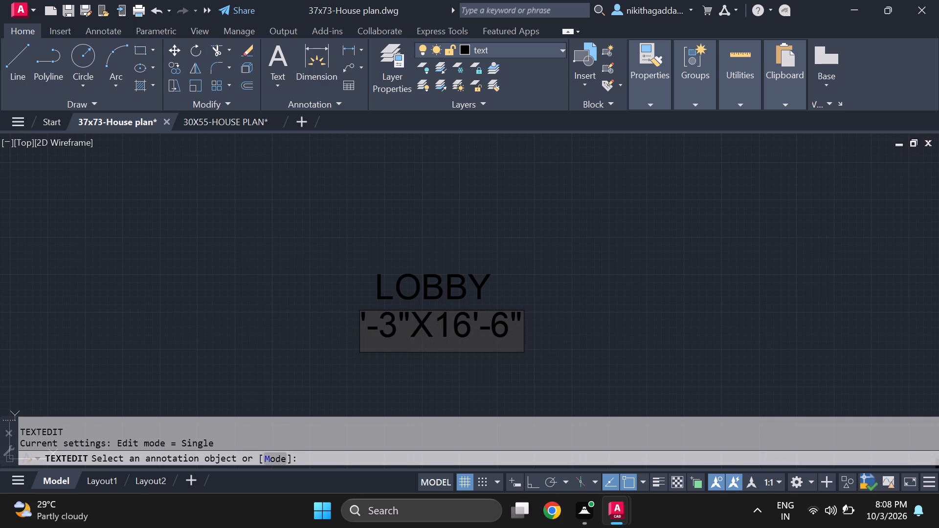
{"action": "key", "text": "6"}
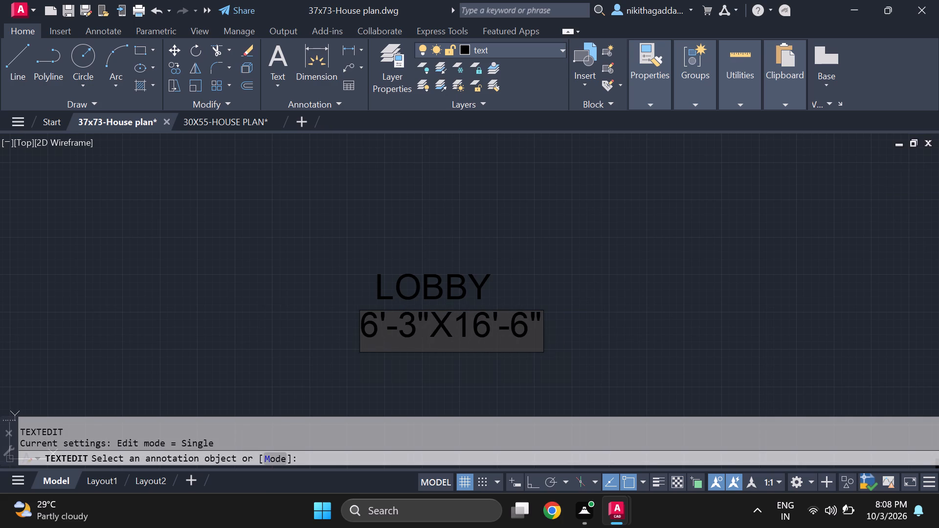
{"action": "left_click", "coordinate": [469, 326]}
{"action": "key", "text": "BackSpace"}
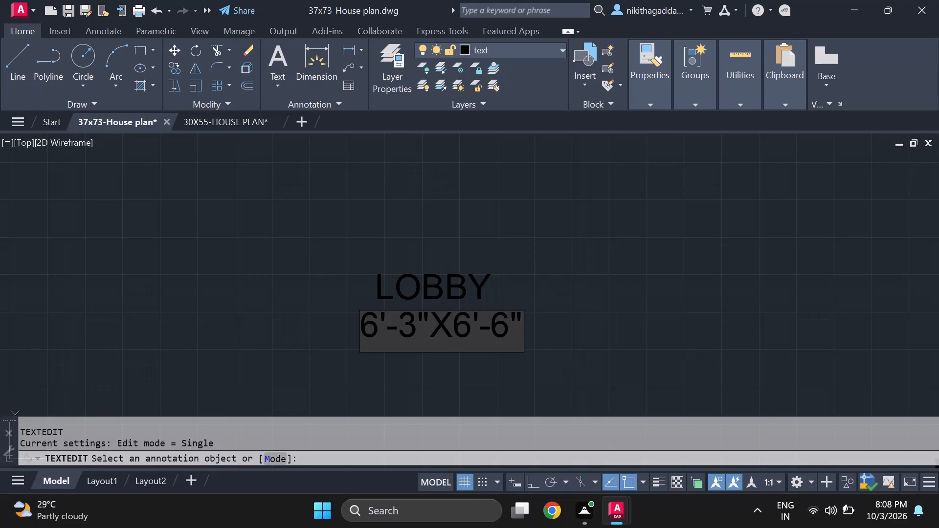
{"action": "left_click", "coordinate": [478, 318]}
{"action": "left_click", "coordinate": [490, 330]}
{"action": "type", "text": "7."}
{"action": "key", "text": "5"}
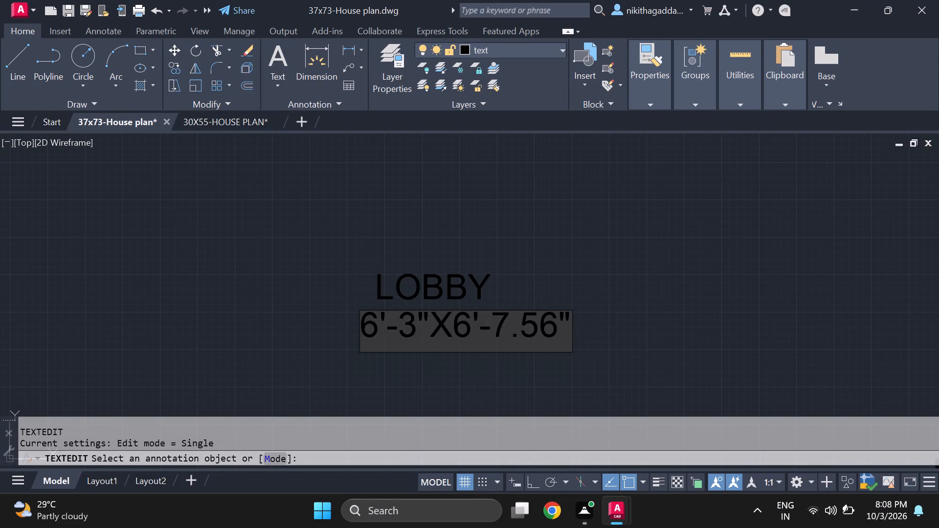
{"action": "left_click", "coordinate": [557, 327]}
{"action": "key", "text": "BackSpace"}
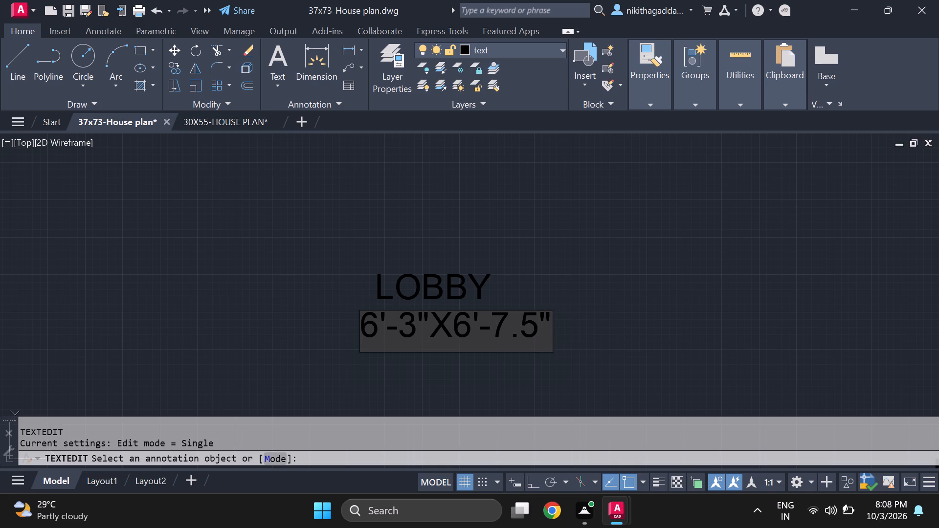
{"action": "key", "text": "Return"}
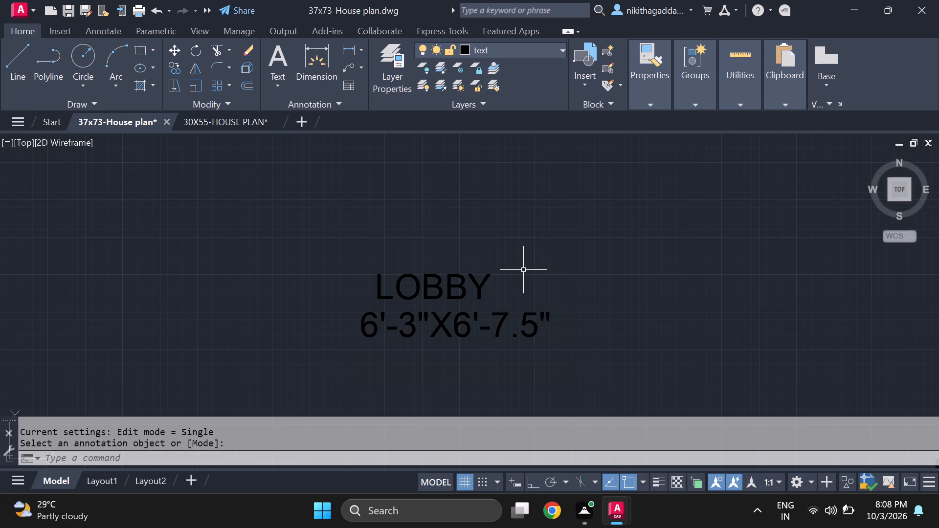
Move the LOBBY label with its size text into the passage between the store and the 14'-3"X16'-6" bedroom.
{"action": "left_click_drag", "start_coordinate": [523, 270], "coordinate": [518, 272]}
{"action": "left_click", "coordinate": [353, 359]}
{"action": "key", "text": "m"}
{"action": "key", "text": "Return"}
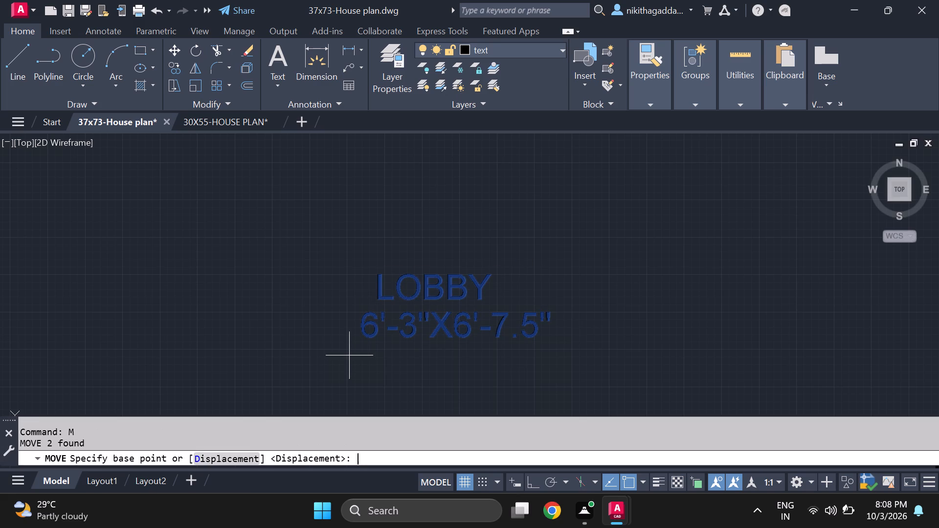
{"action": "left_click", "coordinate": [384, 299]}
{"action": "scroll", "coordinate": [763, 242], "scroll_direction": "down", "scroll_amount": 4}
{"action": "middle_click_drag", "start_coordinate": [732, 266], "coordinate": [696, 275]}
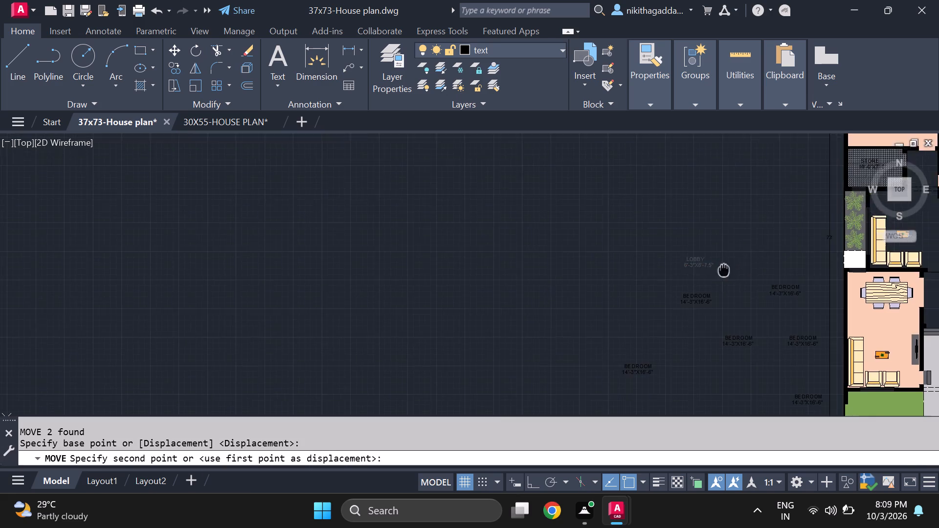
{"action": "middle_click_drag", "start_coordinate": [696, 275], "coordinate": [324, 379]}
{"action": "scroll", "coordinate": [529, 308], "scroll_direction": "up", "scroll_amount": 2}
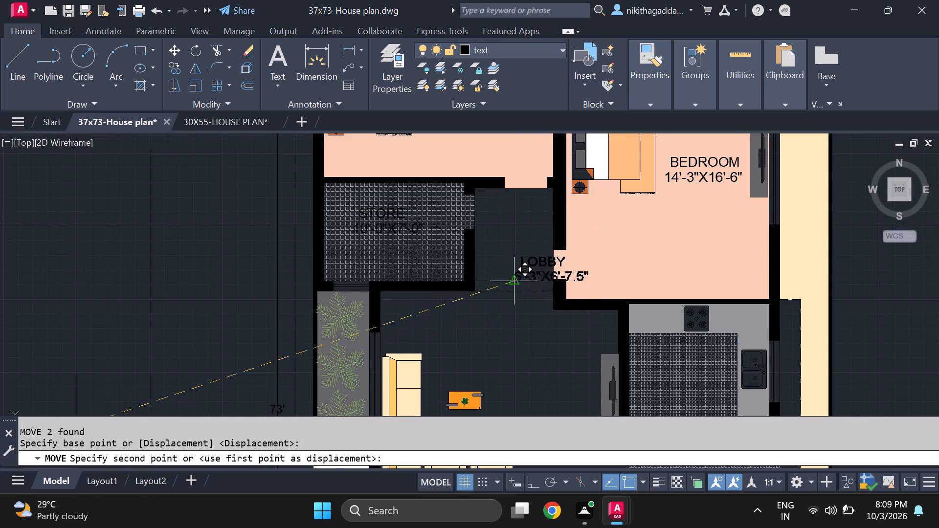
{"action": "scroll", "coordinate": [479, 235], "scroll_direction": "up", "scroll_amount": 3}
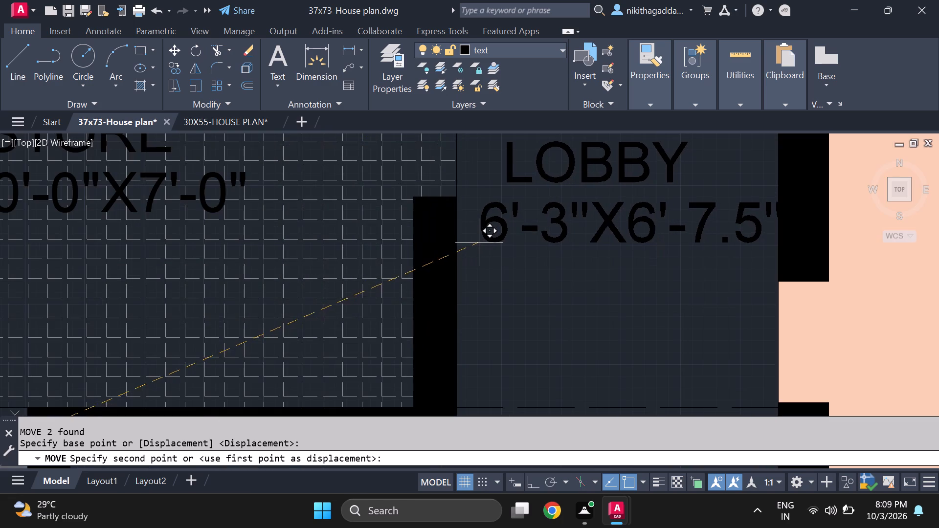
{"action": "left_click", "coordinate": [479, 242]}
{"action": "scroll", "coordinate": [498, 248], "scroll_direction": "down", "scroll_amount": 4}
{"action": "middle_click_drag", "start_coordinate": [450, 351], "coordinate": [468, 322]}
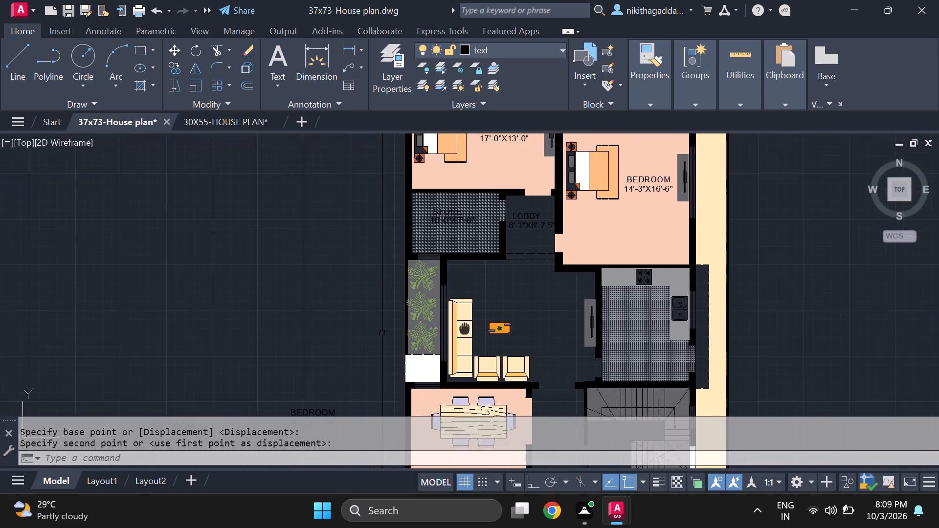
Change the name of the spare BEDROOM label just left of the topmost spare one to LIVINGROOM.
{"action": "middle_click_drag", "start_coordinate": [468, 322], "coordinate": [493, 269]}
{"action": "scroll", "coordinate": [425, 301], "scroll_direction": "down", "scroll_amount": 2}
{"action": "scroll", "coordinate": [324, 336], "scroll_direction": "up", "scroll_amount": 2}
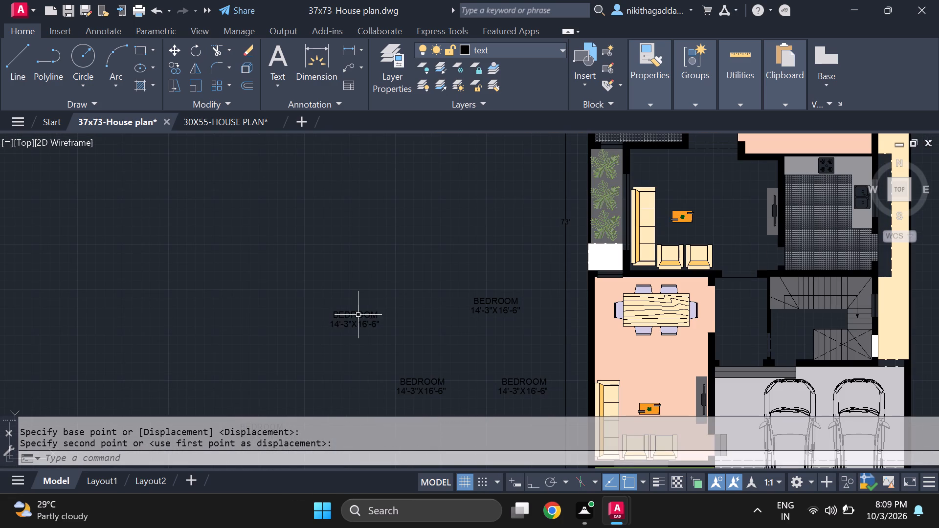
{"action": "left_click", "coordinate": [358, 314]}
{"action": "left_click", "coordinate": [358, 314]}
{"action": "scroll", "coordinate": [359, 315], "scroll_direction": "up", "scroll_amount": 4}
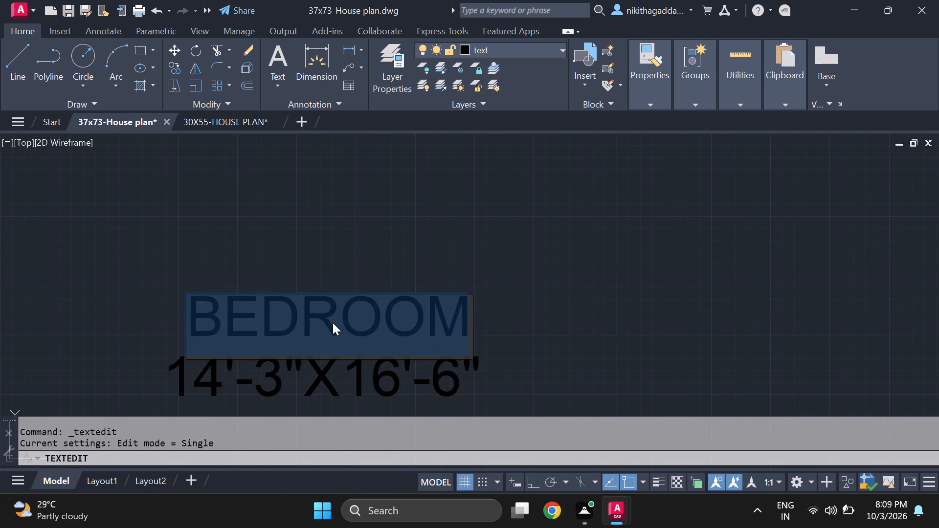
{"action": "left_click", "coordinate": [302, 321]}
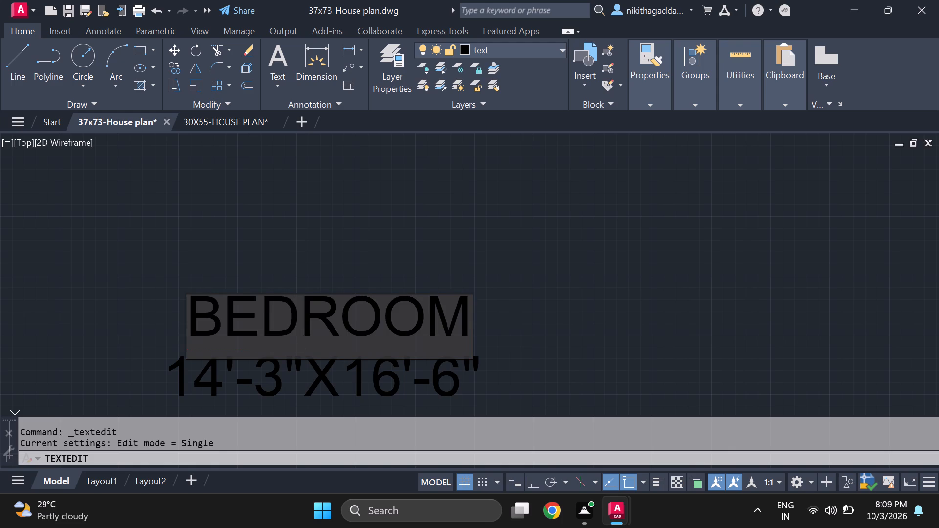
{"action": "key", "text": "BackSpace"}
{"action": "key", "text": "BackSpace"}
{"action": "key", "text": "BackSpace"}
{"action": "key", "text": "BackSpace"}
{"action": "key", "text": "BackSpace"}
{"action": "key", "text": "BackSpace"}
{"action": "key", "text": "BackSpace"}
{"action": "key", "text": "BackSpace"}
{"action": "type", "text": "LIVING"}
{"action": "key", "text": "Return"}
Change the size text under the spare LIVINGROOM label to 17'-6"X14'-0".
{"action": "key", "text": "Return"}
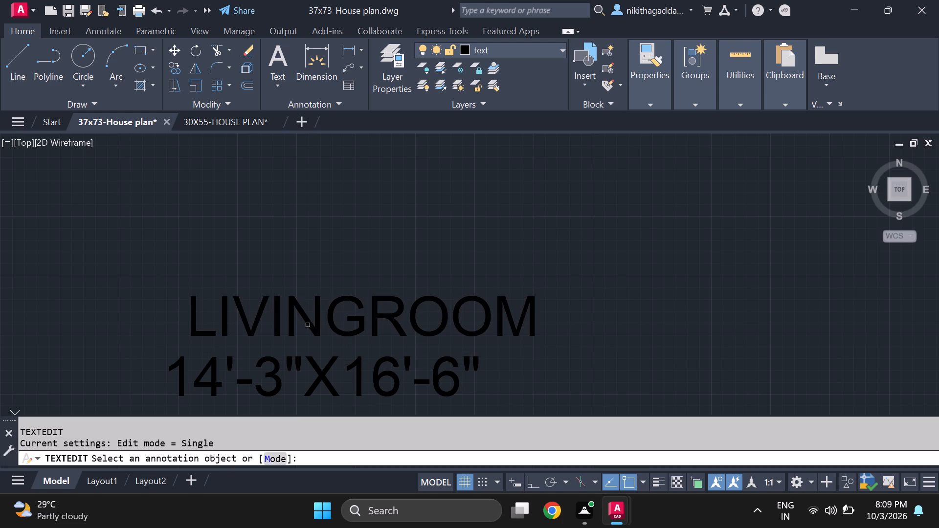
{"action": "middle_click_drag", "start_coordinate": [347, 354], "coordinate": [358, 269]}
{"action": "left_click", "coordinate": [227, 300]}
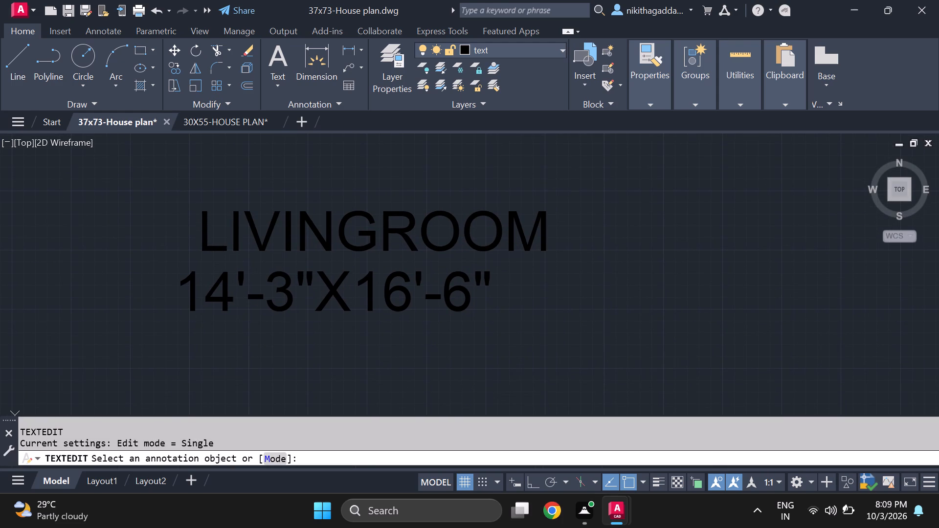
{"action": "left_click", "coordinate": [230, 298]}
{"action": "key", "text": "BackSpace"}
{"action": "key", "text": "7"}
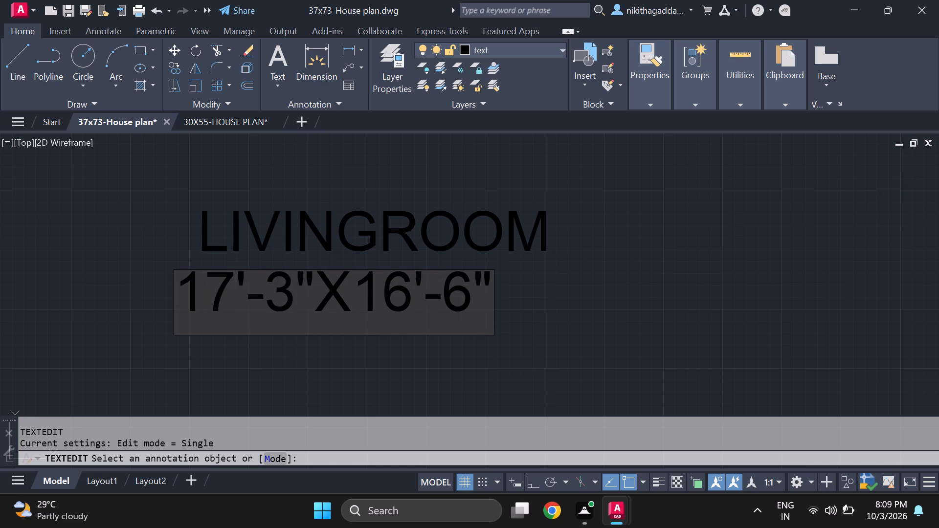
{"action": "left_click", "coordinate": [299, 291]}
{"action": "key", "text": "BackSpace"}
{"action": "key", "text": "6"}
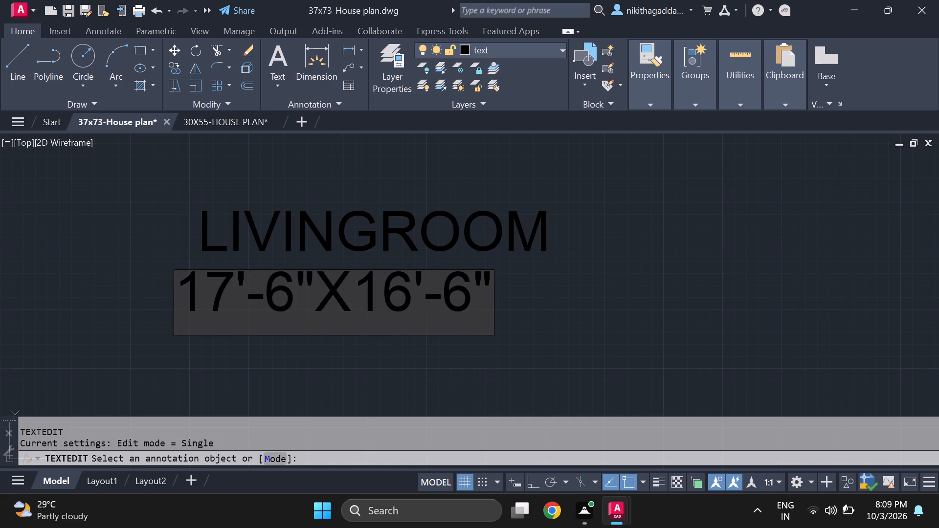
{"action": "left_click", "coordinate": [414, 293]}
{"action": "key", "text": "BackSpace"}
{"action": "key", "text": "4"}
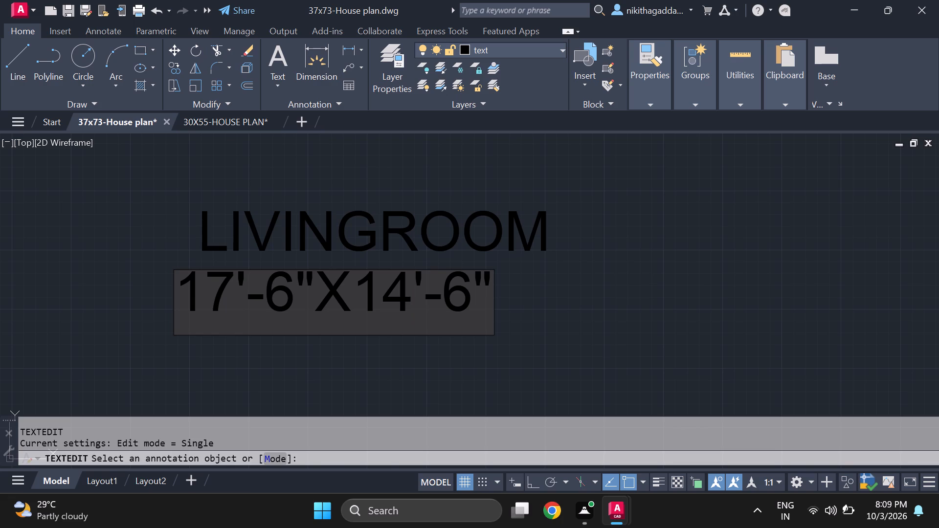
{"action": "left_click", "coordinate": [469, 298]}
{"action": "key", "text": "BackSpace"}
{"action": "key", "text": "0"}
{"action": "key", "text": "Return"}
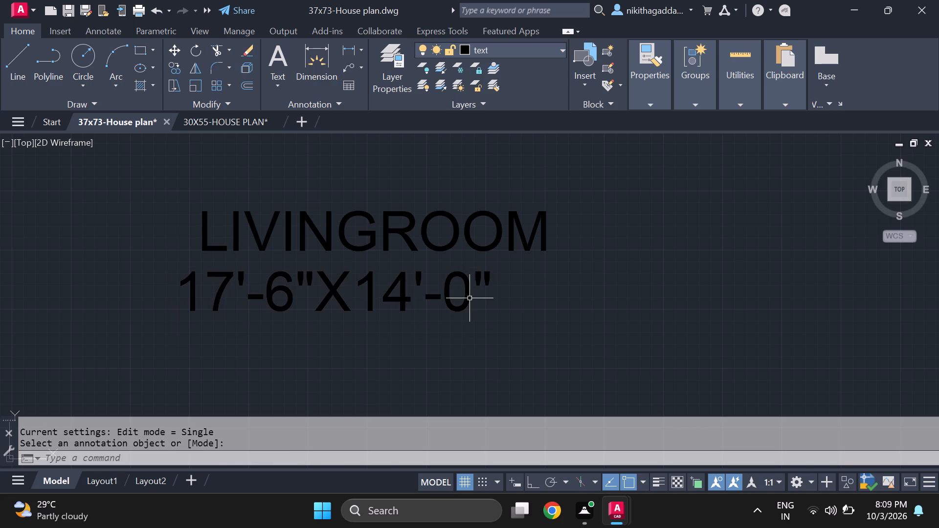
Move the LIVINGROOM label with its size text into the sofa room between the planter and the kitchen, beside the TV unit.
{"action": "left_click_drag", "start_coordinate": [467, 193], "coordinate": [462, 198]}
{"action": "left_click", "coordinate": [314, 325]}
{"action": "key", "text": "m"}
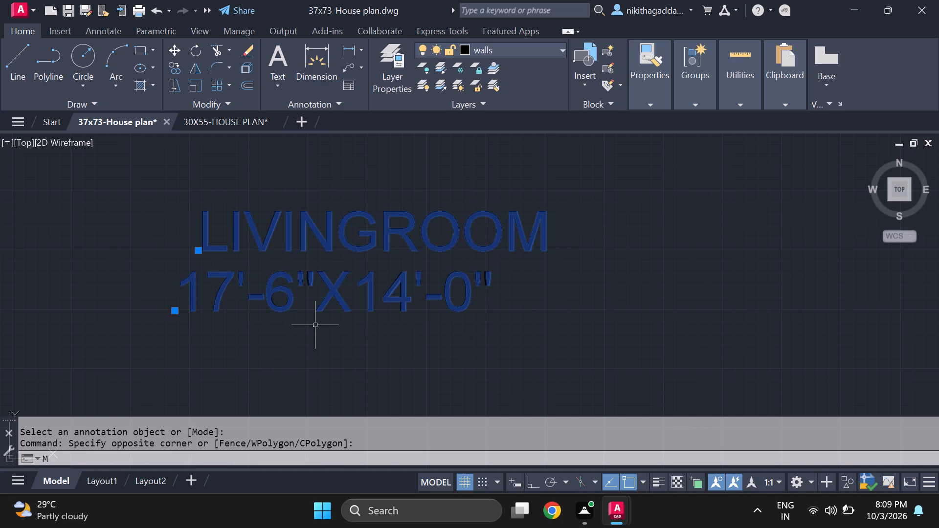
{"action": "key", "text": "Return"}
{"action": "left_click", "coordinate": [167, 306]}
{"action": "scroll", "coordinate": [542, 263], "scroll_direction": "down", "scroll_amount": 4}
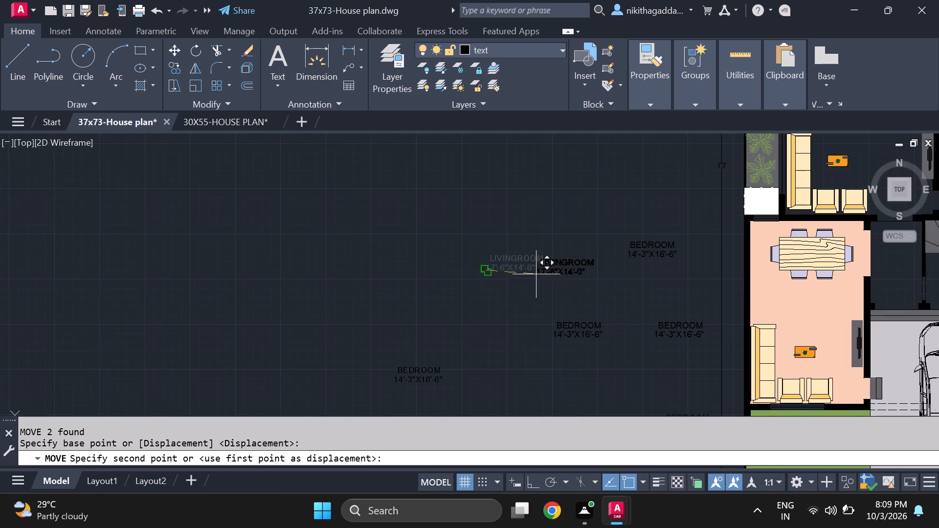
{"action": "middle_click_drag", "start_coordinate": [530, 300], "coordinate": [203, 384]}
{"action": "middle_click_drag", "start_coordinate": [483, 388], "coordinate": [440, 338]}
{"action": "scroll", "coordinate": [472, 375], "scroll_direction": "down", "scroll_amount": 1}
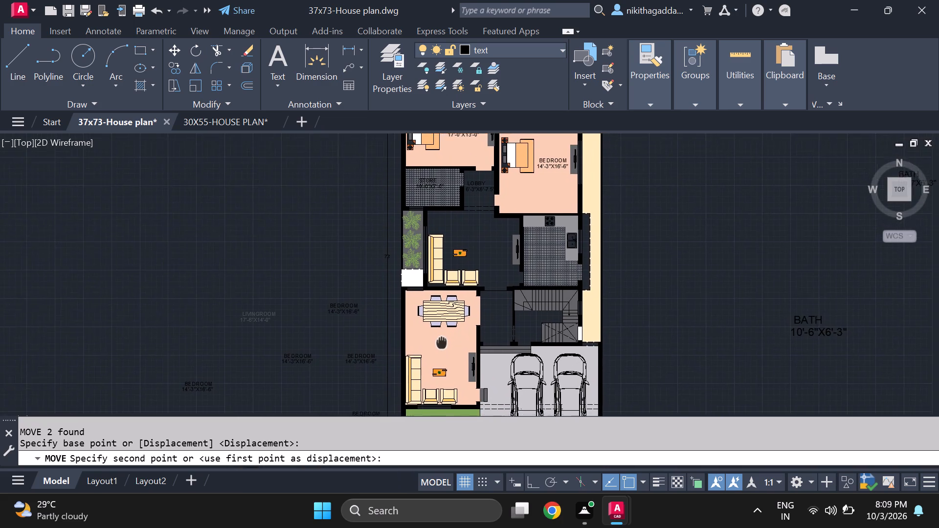
{"action": "middle_click_drag", "start_coordinate": [440, 338], "coordinate": [322, 360]}
{"action": "scroll", "coordinate": [330, 255], "scroll_direction": "up", "scroll_amount": 3}
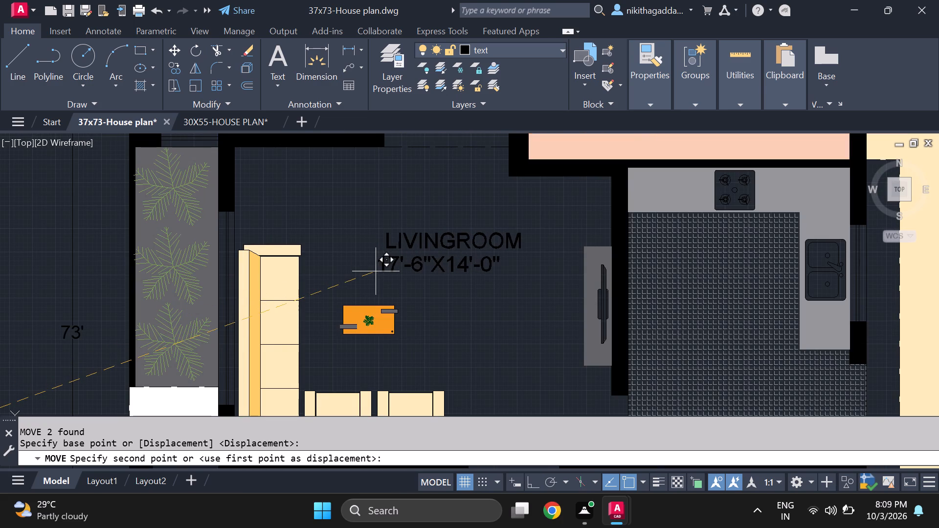
{"action": "left_click", "coordinate": [400, 278]}
Change the name of the topmost remaining spare BEDROOM label to ENTR. LOBBY.
{"action": "scroll", "coordinate": [405, 281], "scroll_direction": "down", "scroll_amount": 4}
{"action": "scroll", "coordinate": [371, 371], "scroll_direction": "up", "scroll_amount": 2}
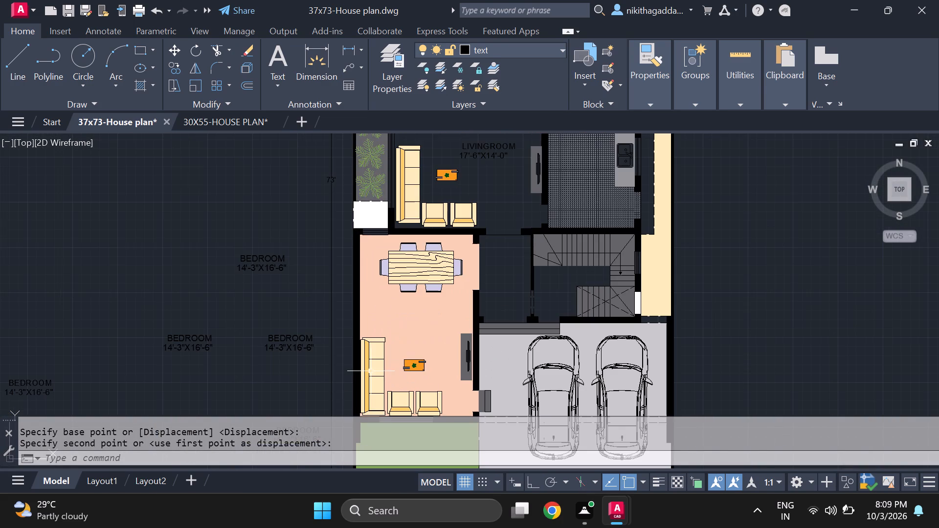
{"action": "middle_click_drag", "start_coordinate": [344, 354], "coordinate": [438, 224]}
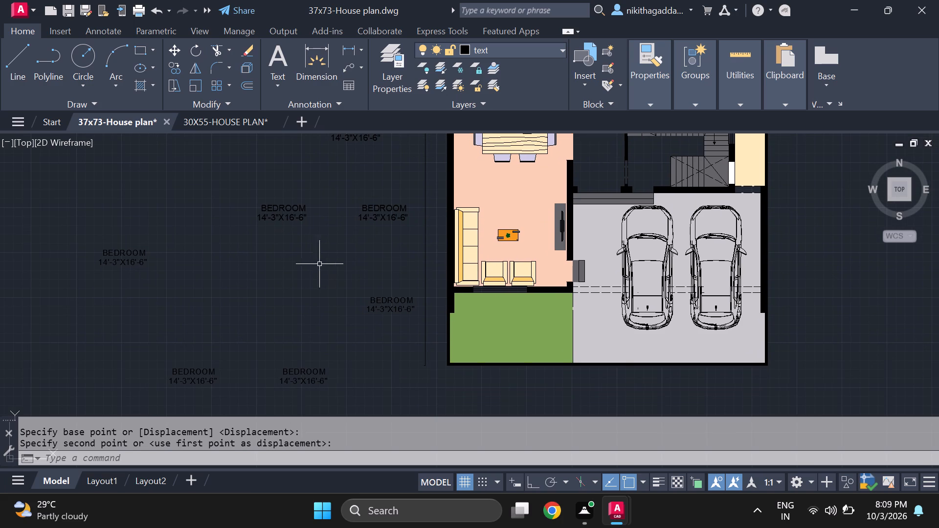
{"action": "middle_click_drag", "start_coordinate": [288, 212], "coordinate": [297, 296]}
{"action": "middle_click", "coordinate": [297, 298]}
{"action": "scroll", "coordinate": [369, 213], "scroll_direction": "up", "scroll_amount": 2}
{"action": "left_click", "coordinate": [369, 211]}
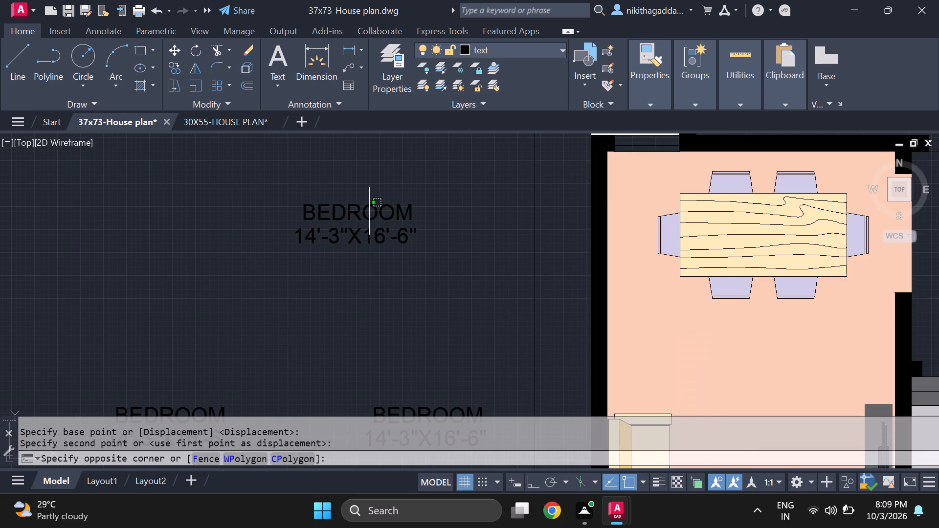
{"action": "double_click", "coordinate": [369, 211]}
{"action": "double_click", "coordinate": [353, 212]}
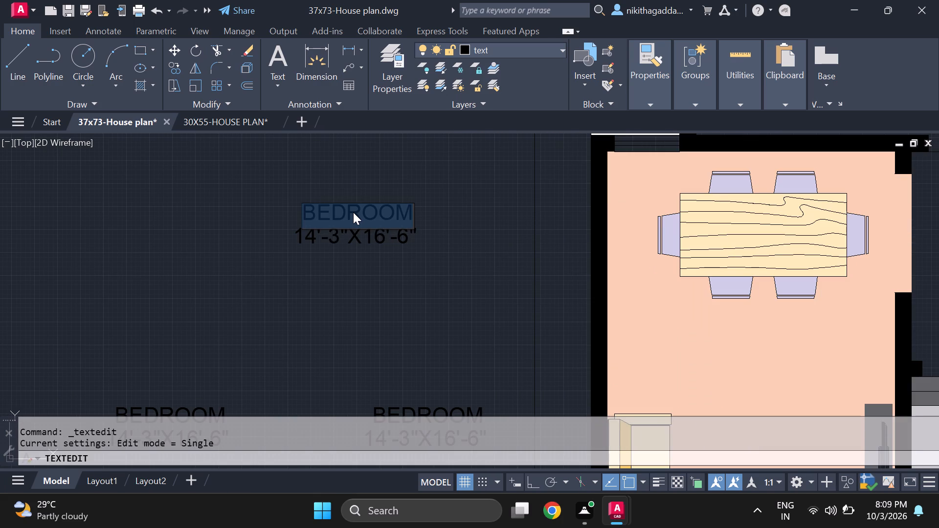
{"action": "key", "text": "Delete"}
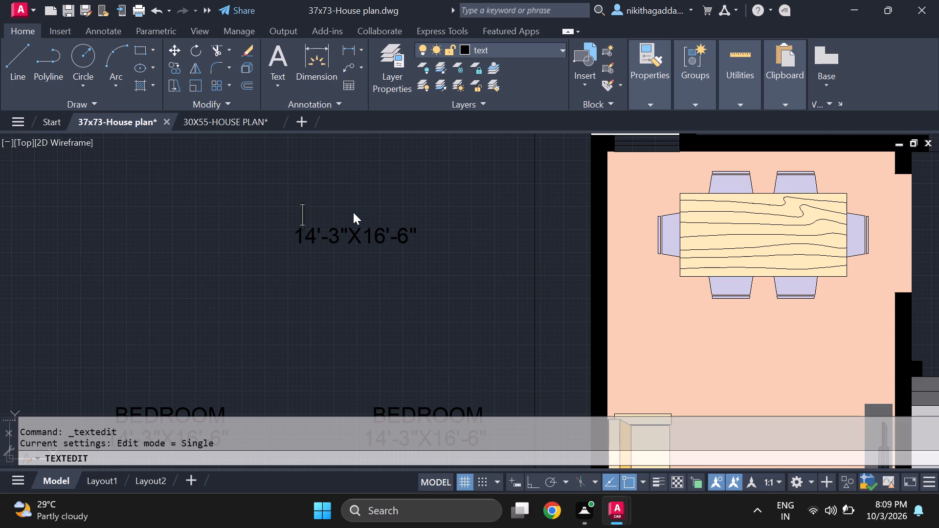
{"action": "key", "text": "e"}
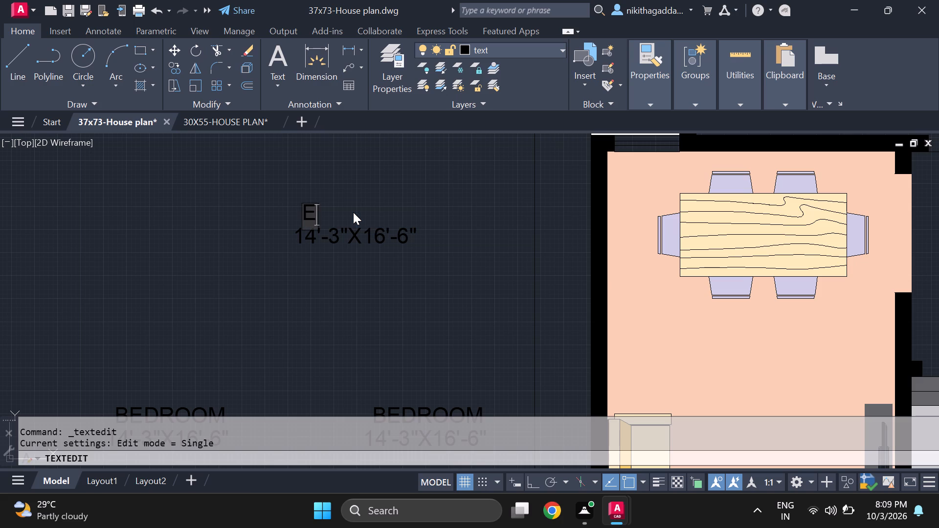
{"action": "type", "text": "NTR"}
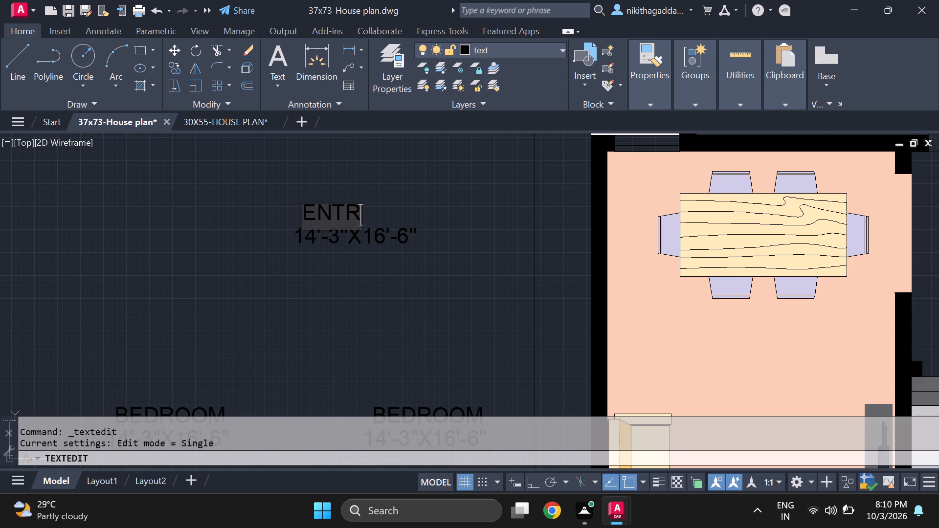
{"action": "key", "text": "period"}
{"action": "key", "text": "space"}
{"action": "type", "text": "LOBBY"}
{"action": "key", "text": "Return"}
Remove the space in the spare ENTR. LOBBY label so the name reads ENTR.LOBBY.
{"action": "key", "text": "Return"}
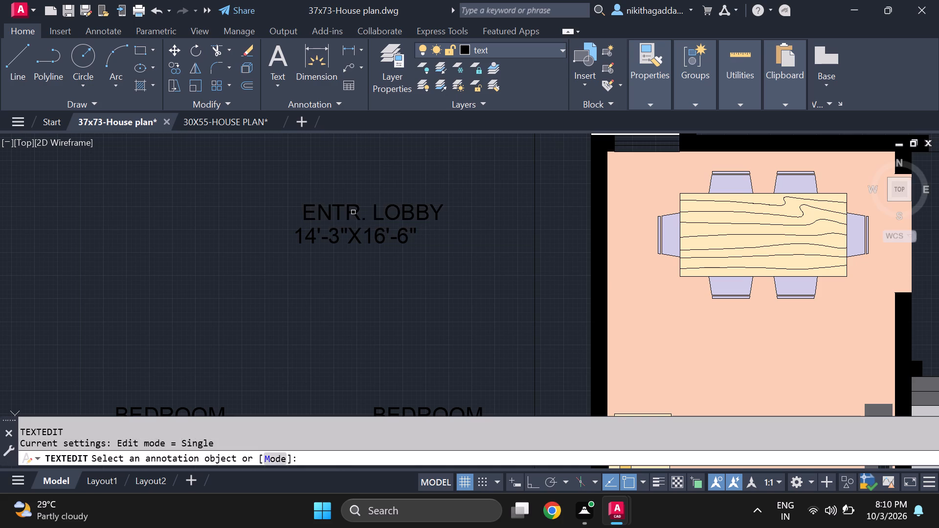
{"action": "scroll", "coordinate": [368, 234], "scroll_direction": "up", "scroll_amount": 1}
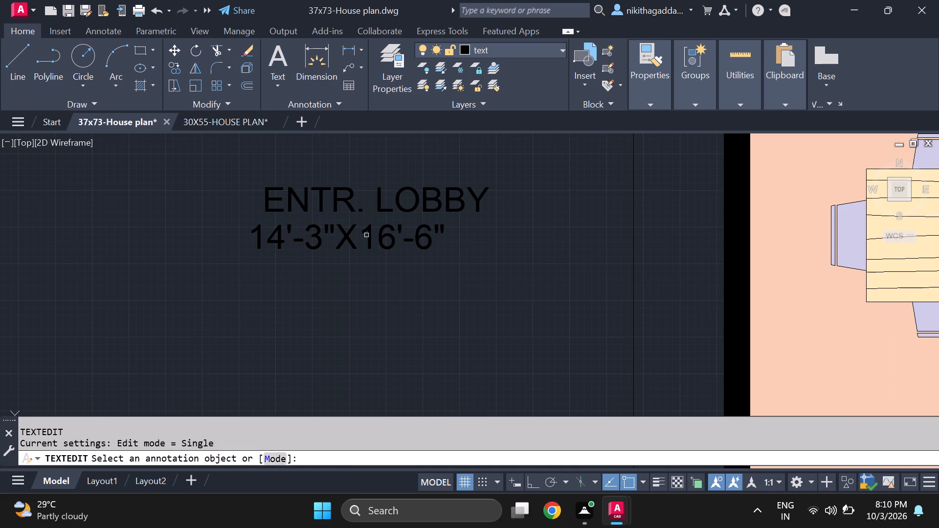
{"action": "left_click", "coordinate": [382, 203]}
{"action": "left_click", "coordinate": [370, 200]}
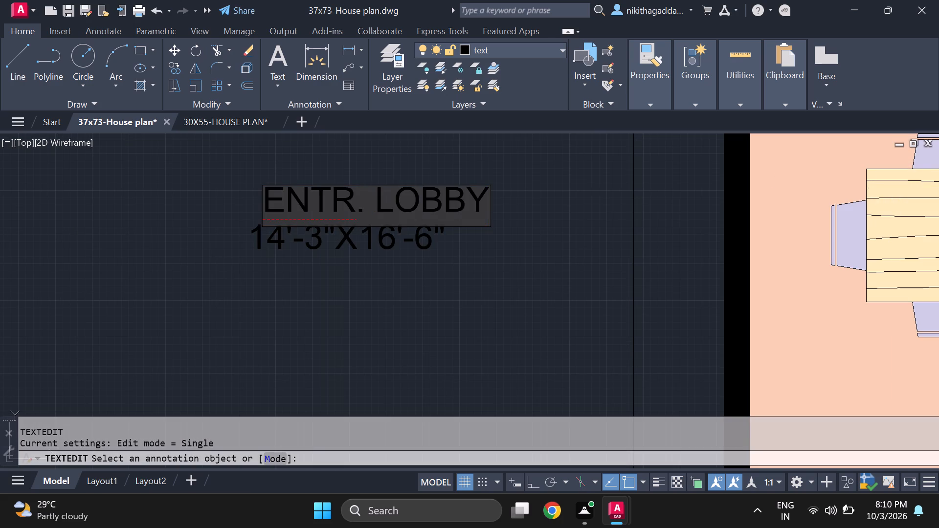
{"action": "left_click", "coordinate": [376, 203]}
{"action": "key", "text": "BackSpace"}
{"action": "key", "text": "Return"}
Change the size text under the spare ENTR.LOBBY label to 5'-10.5"X8'-1.5".
{"action": "key", "text": "Return"}
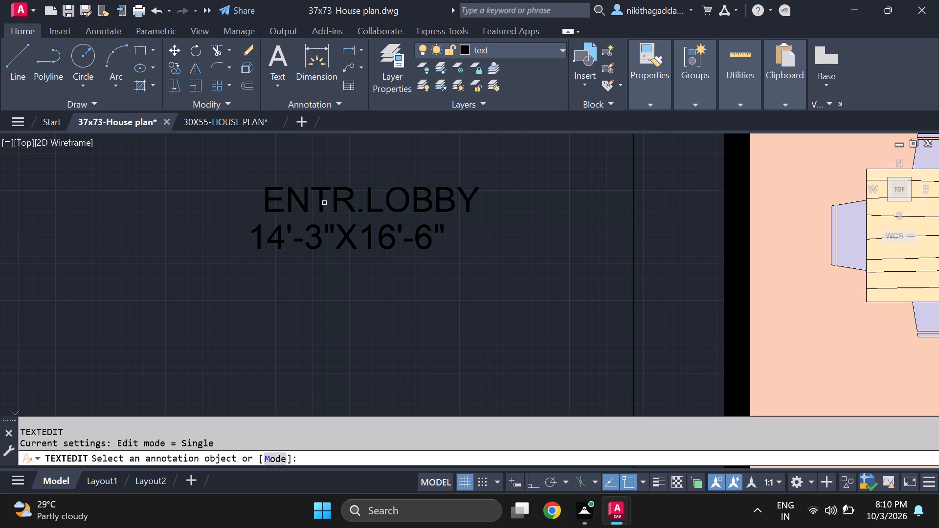
{"action": "left_click", "coordinate": [315, 239]}
{"action": "scroll", "coordinate": [315, 239], "scroll_direction": "up", "scroll_amount": 3}
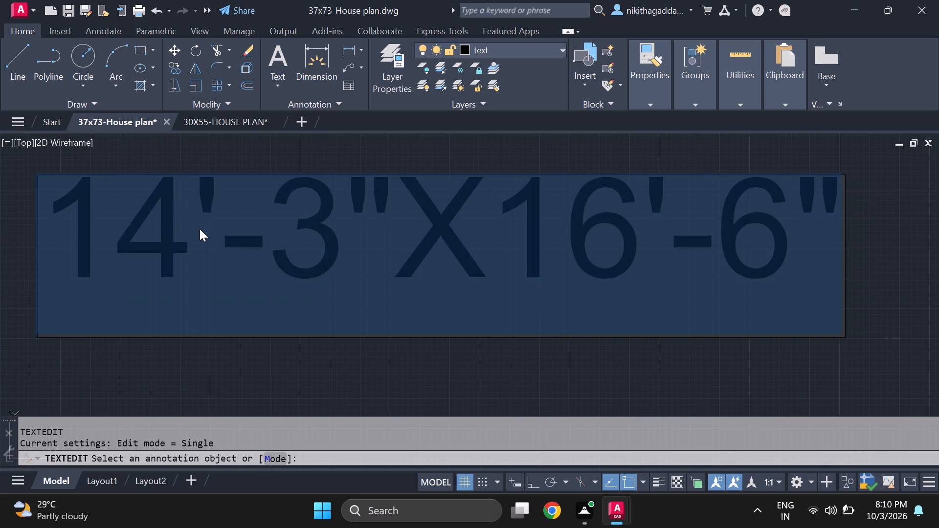
{"action": "left_click", "coordinate": [200, 229]}
{"action": "key", "text": "BackSpace"}
{"action": "key", "text": "BackSpace"}
{"action": "key", "text": "5"}
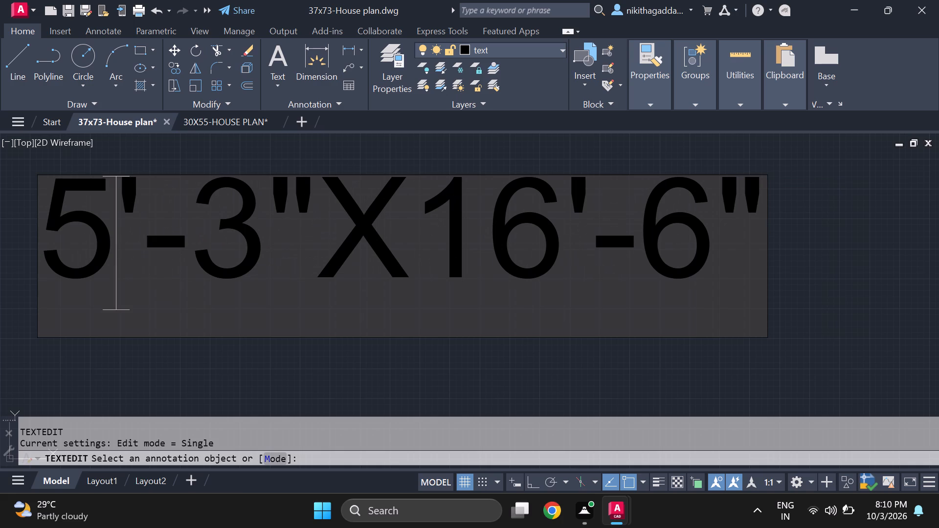
{"action": "left_click", "coordinate": [248, 227]}
{"action": "key", "text": "BackSpace"}
{"action": "key", "text": "1"}
{"action": "type", "text": "0.5"}
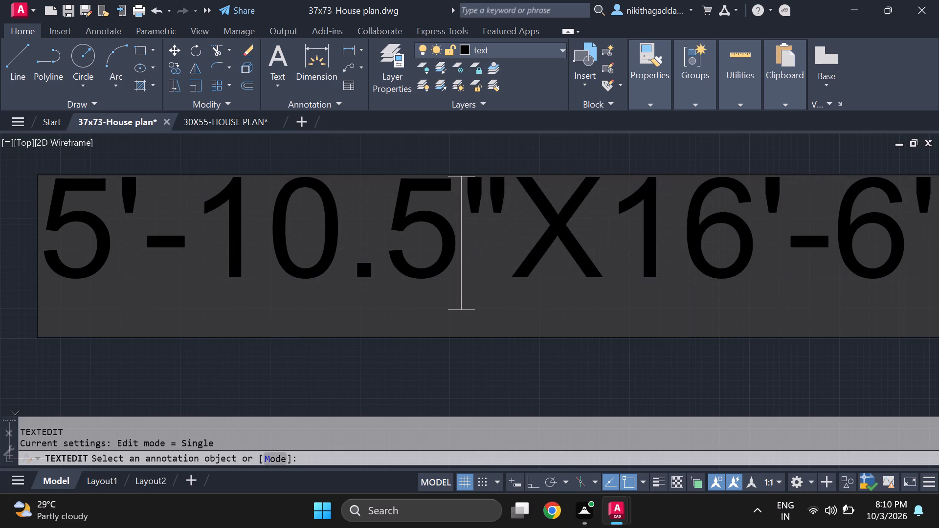
{"action": "left_click", "coordinate": [737, 227]}
{"action": "key", "text": "BackSpace"}
{"action": "key", "text": "BackSpace"}
{"action": "key", "text": "8"}
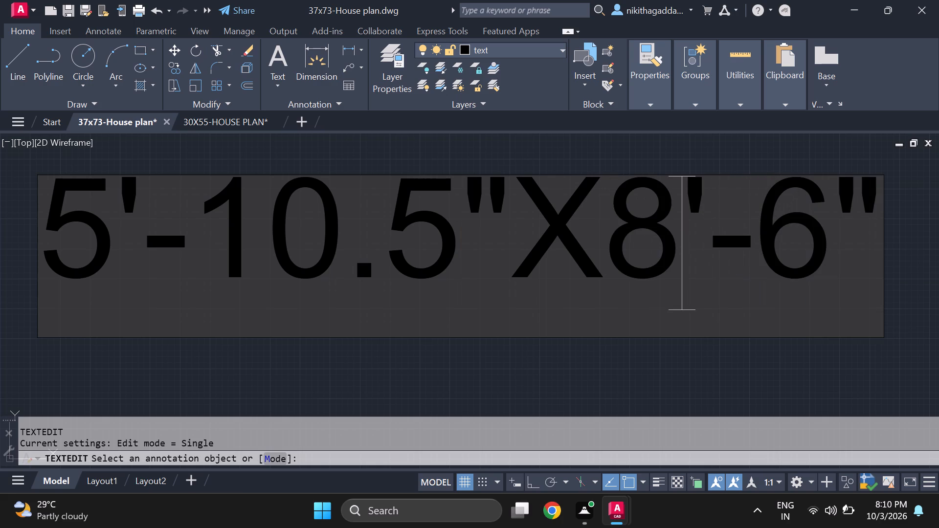
{"action": "left_click", "coordinate": [813, 223]}
{"action": "key", "text": "BackSpace"}
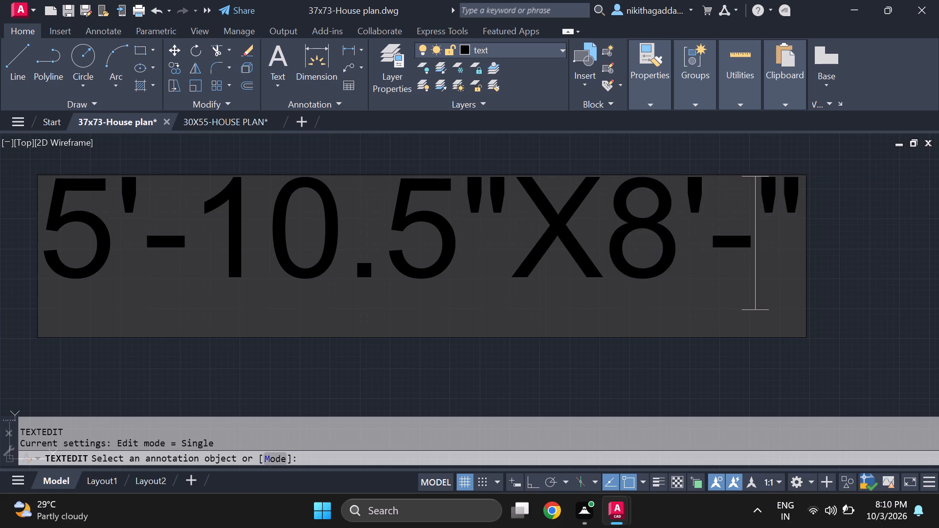
{"action": "key", "text": "1"}
{"action": "type", "text": ".5"}
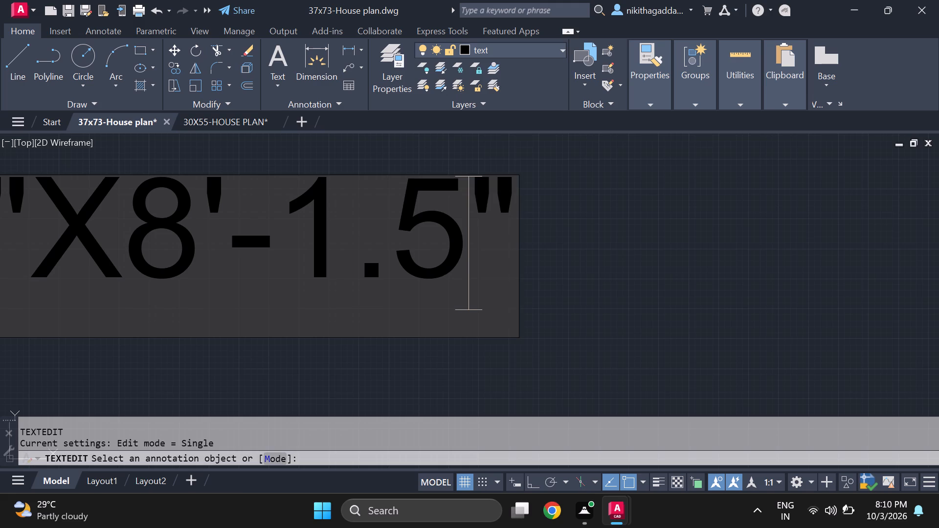
{"action": "key", "text": "Return"}
Move the ENTR.LOBBY label with its size text into the lobby between the dining area and the staircase.
{"action": "scroll", "coordinate": [746, 271], "scroll_direction": "down", "scroll_amount": 4}
{"action": "left_click_drag", "start_coordinate": [676, 207], "coordinate": [648, 232]}
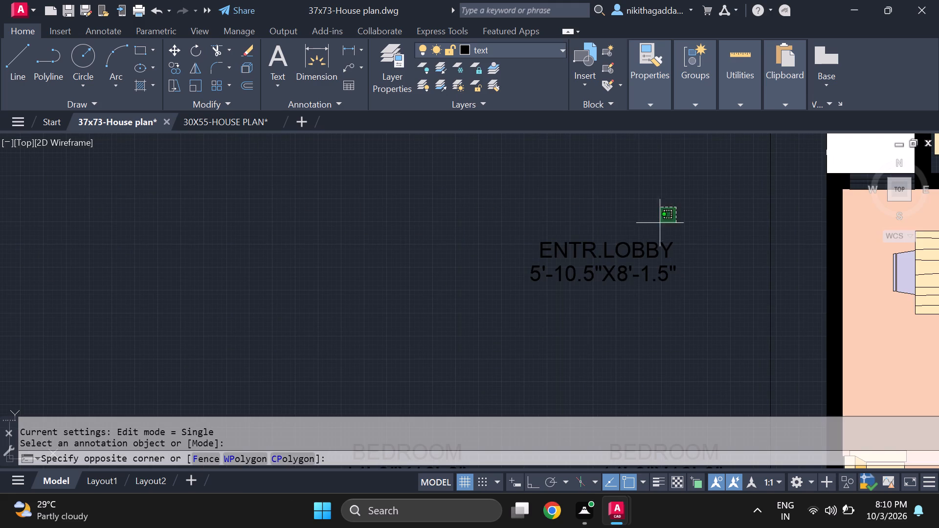
{"action": "left_click", "coordinate": [447, 345]}
{"action": "key", "text": "m"}
{"action": "key", "text": "Return"}
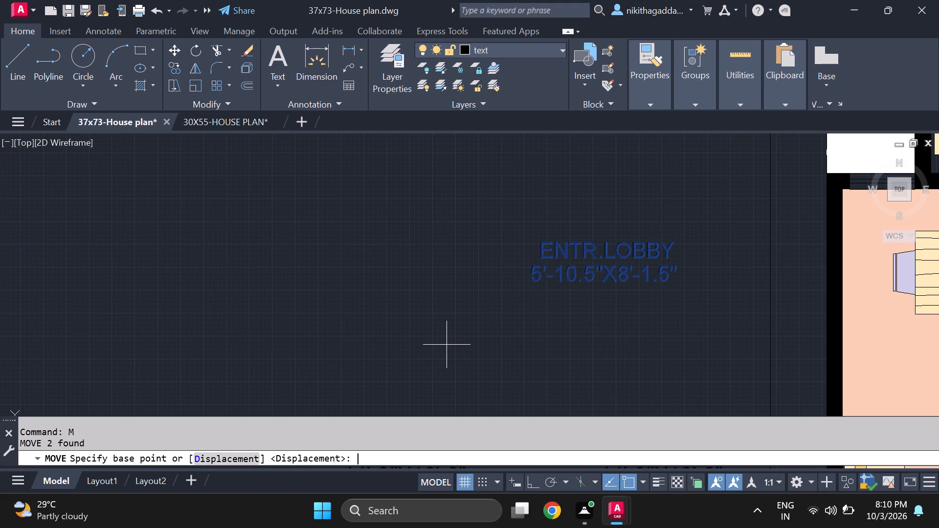
{"action": "left_click", "coordinate": [554, 258]}
{"action": "scroll", "coordinate": [745, 266], "scroll_direction": "down", "scroll_amount": 3}
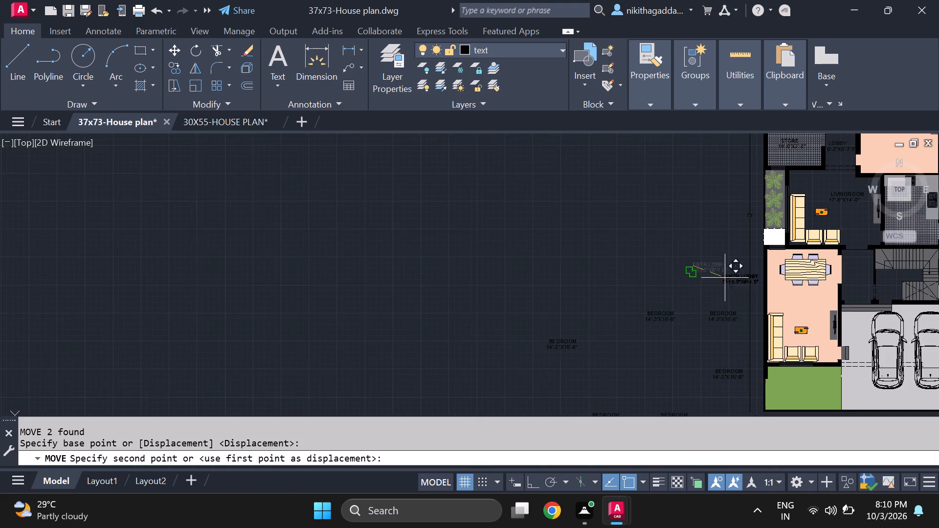
{"action": "middle_click_drag", "start_coordinate": [713, 278], "coordinate": [354, 277]}
{"action": "scroll", "coordinate": [492, 275], "scroll_direction": "up", "scroll_amount": 3}
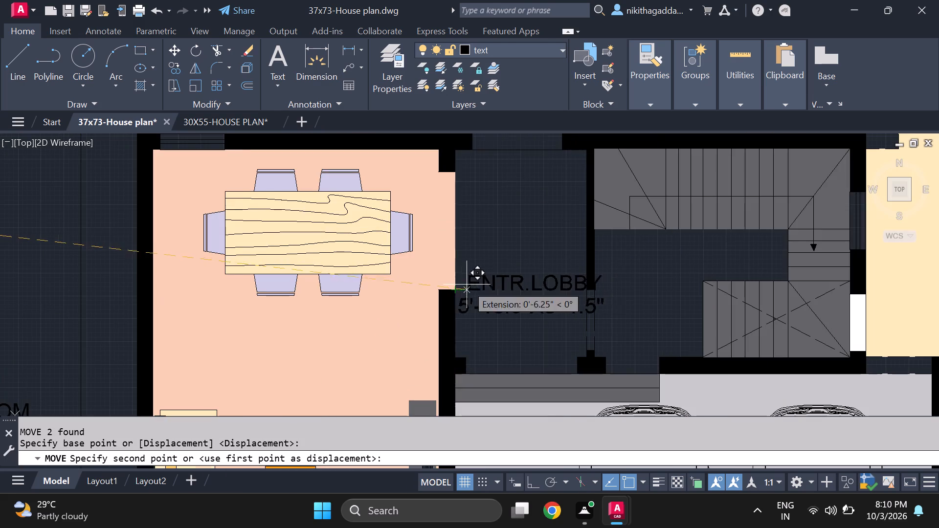
{"action": "scroll", "coordinate": [468, 284], "scroll_direction": "up", "scroll_amount": 3}
{"action": "left_click", "coordinate": [449, 264]}
Scale down the ENTR.LOBBY label and its size text so they fit between the lobby walls.
{"action": "scroll", "coordinate": [535, 258], "scroll_direction": "down", "scroll_amount": 1}
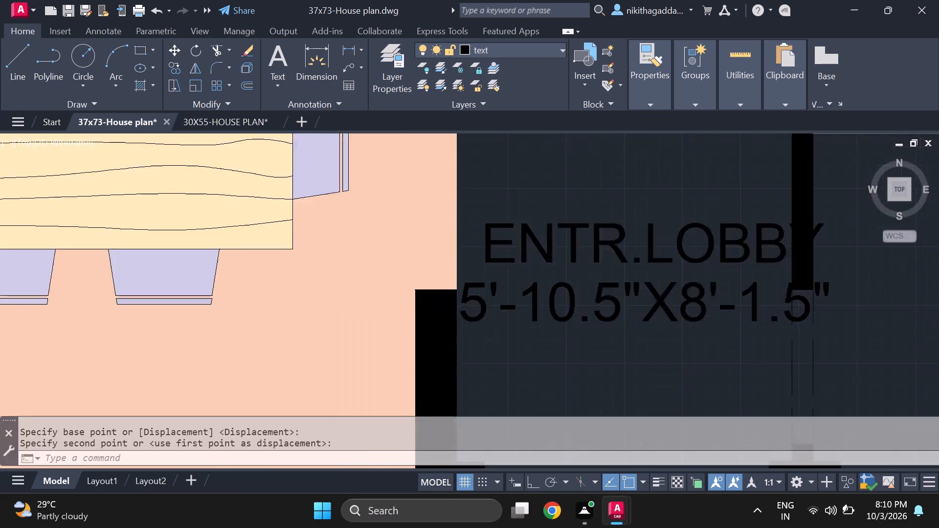
{"action": "scroll", "coordinate": [539, 263], "scroll_direction": "down", "scroll_amount": 2}
{"action": "left_click", "coordinate": [607, 242]}
{"action": "left_click", "coordinate": [553, 294]}
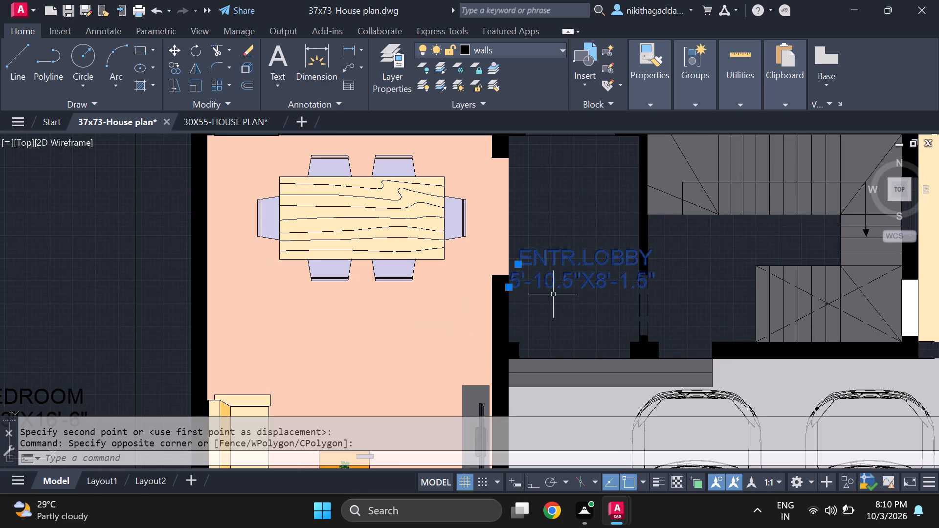
{"action": "type", "text": "SCALE"}
{"action": "key", "text": "Return"}
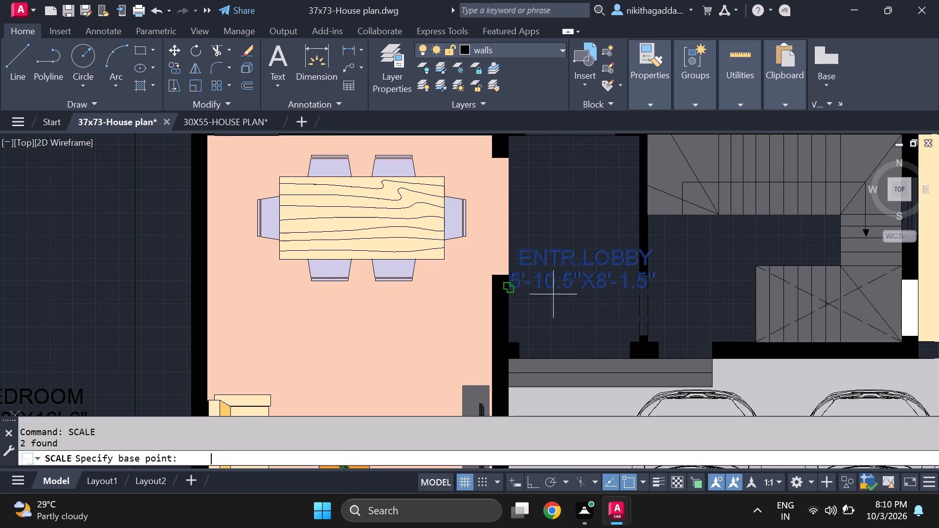
{"action": "scroll", "coordinate": [587, 282], "scroll_direction": "up", "scroll_amount": 3}
{"action": "left_click", "coordinate": [350, 235]}
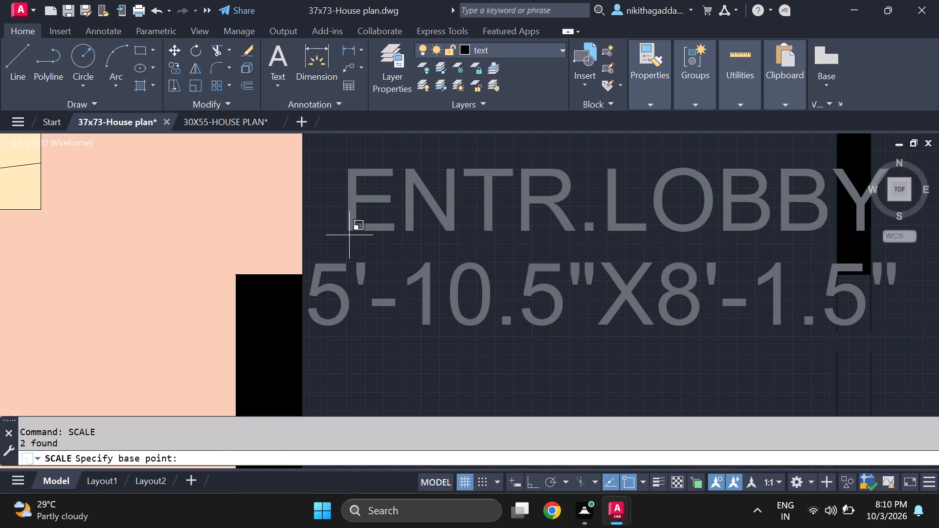
{"action": "left_click", "coordinate": [602, 268]}
Change the name of the left label in the uppermost pair of spare BEDROOM labels to KITCHEN.
{"action": "scroll", "coordinate": [602, 268], "scroll_direction": "down", "scroll_amount": 3}
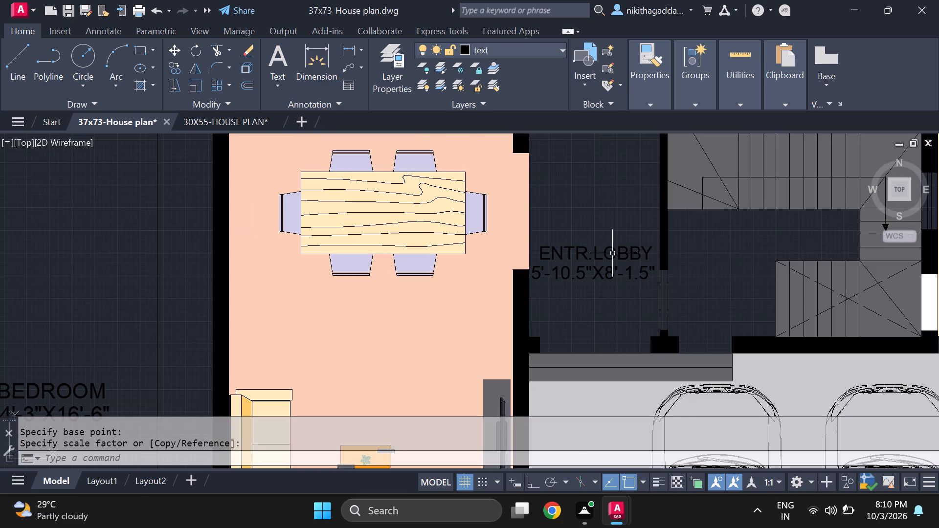
{"action": "scroll", "coordinate": [612, 252], "scroll_direction": "down", "scroll_amount": 2}
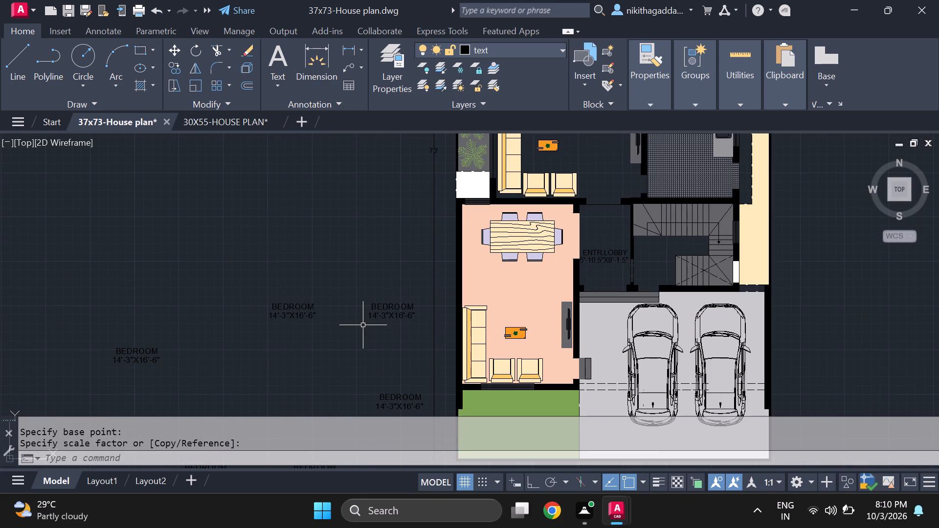
{"action": "scroll", "coordinate": [295, 310], "scroll_direction": "up", "scroll_amount": 2}
{"action": "double_click", "coordinate": [302, 300]}
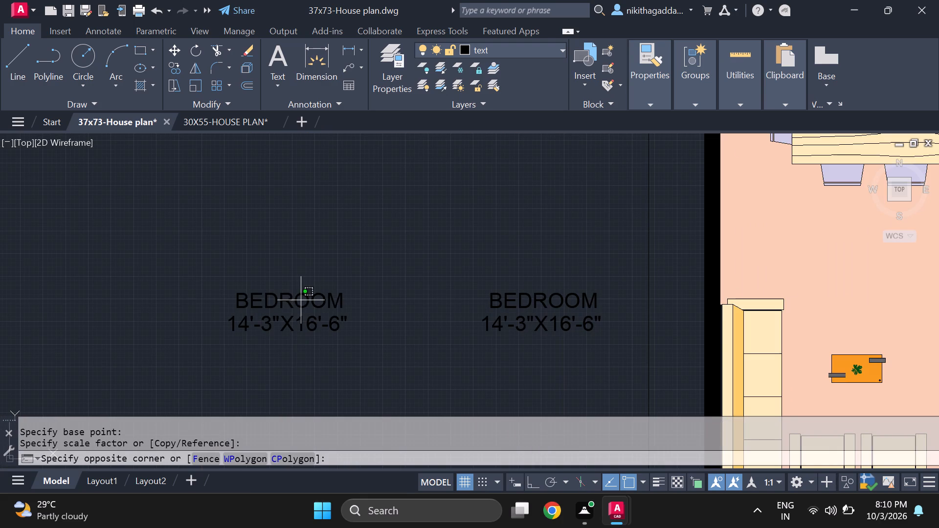
{"action": "double_click", "coordinate": [296, 300]}
{"action": "key", "text": "Delete"}
{"action": "type", "text": "KITCHEB"}
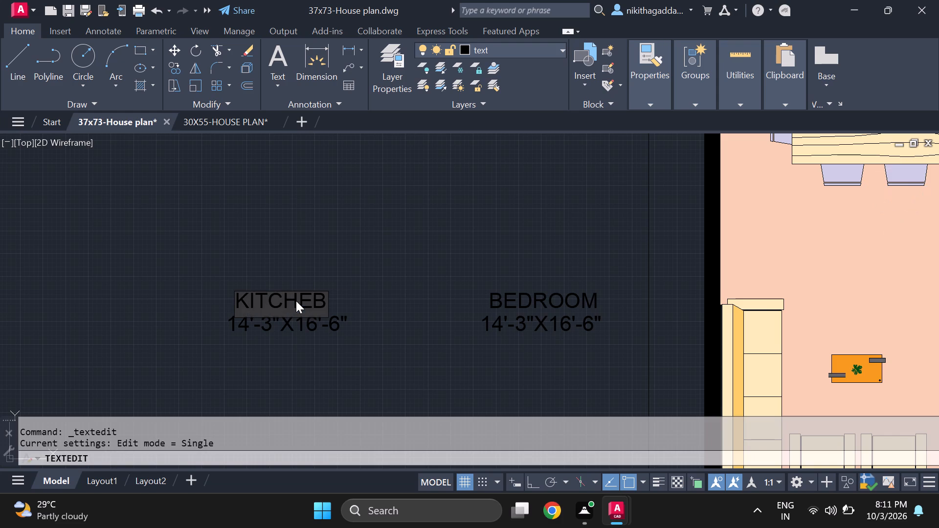
{"action": "key", "text": "BackSpace"}
{"action": "key", "text": "n"}
{"action": "key", "text": "Return"}
{"action": "key", "text": "Return"}
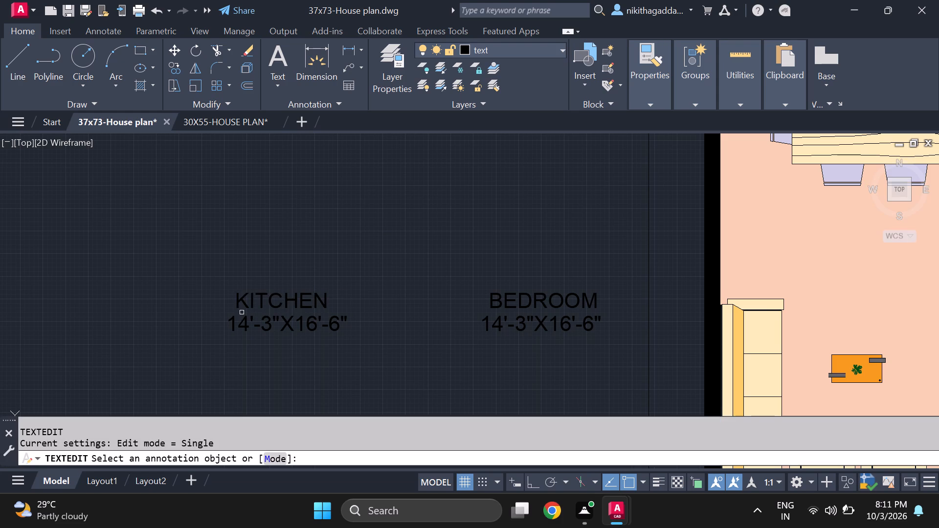
Change the size text under the spare KITCHEN label to 10'-0"X13'-0".
{"action": "scroll", "coordinate": [231, 319], "scroll_direction": "up", "scroll_amount": 2}
{"action": "left_click", "coordinate": [270, 328]}
{"action": "left_click", "coordinate": [273, 331]}
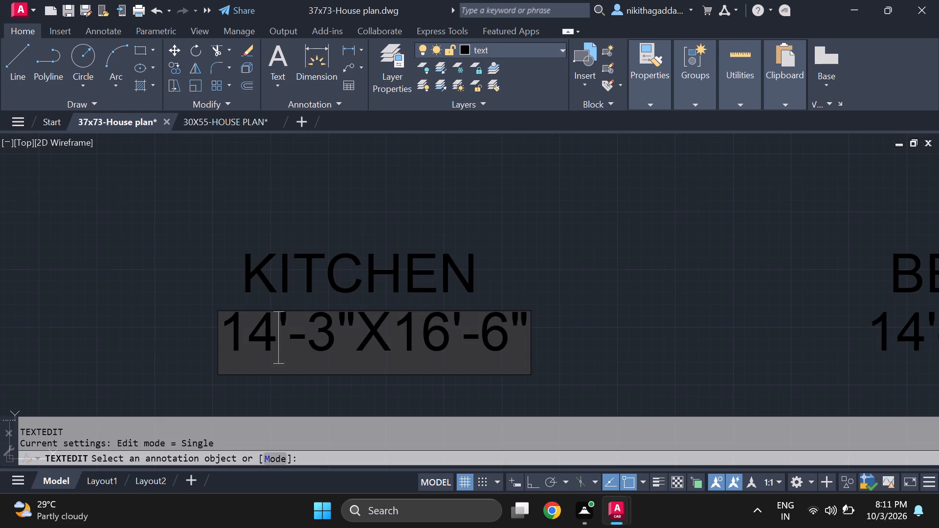
{"action": "key", "text": "BackSpace"}
{"action": "key", "text": "0"}
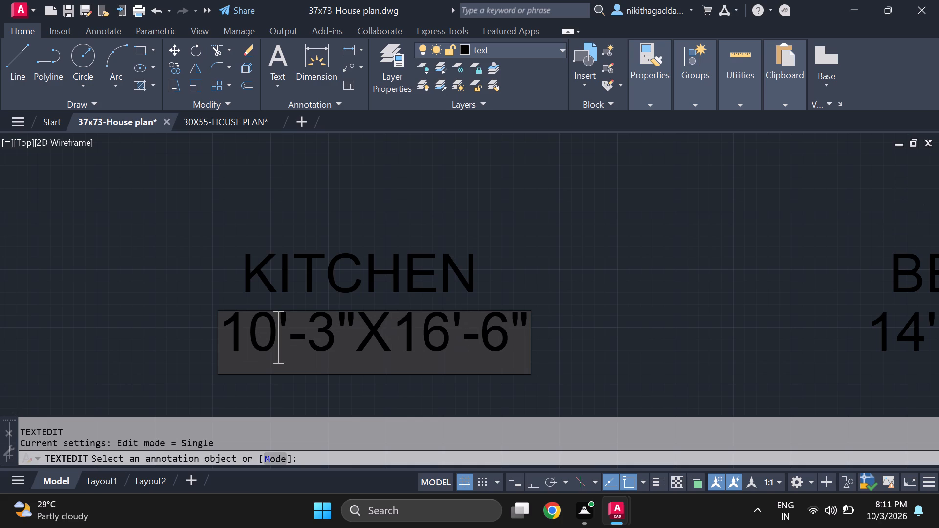
{"action": "left_click", "coordinate": [328, 328]}
{"action": "key", "text": "BackSpace"}
{"action": "key", "text": "0"}
{"action": "left_click", "coordinate": [446, 324]}
{"action": "key", "text": "BackSpace"}
{"action": "key", "text": "3"}
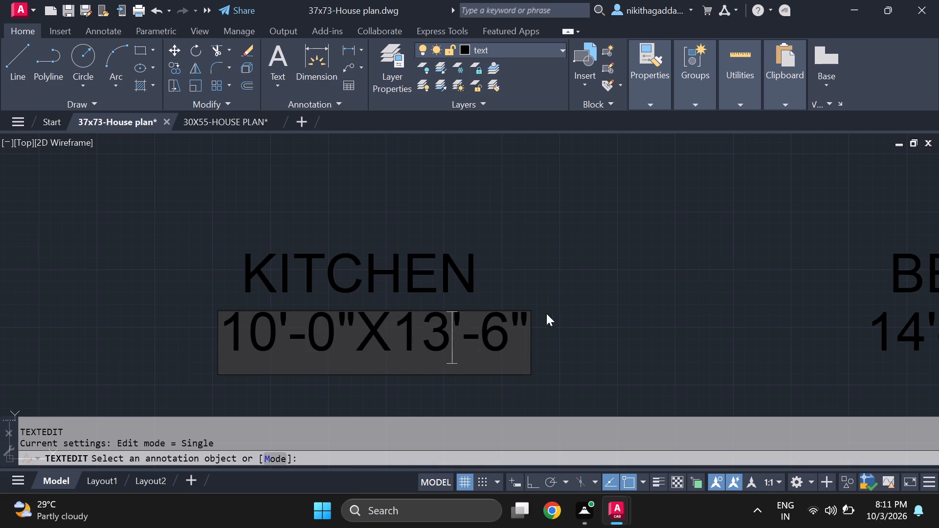
{"action": "left_click", "coordinate": [504, 332]}
{"action": "key", "text": "BackSpace"}
{"action": "key", "text": "0"}
{"action": "key", "text": "Return"}
Move the KITCHEN label with its size text from the spare labels toward the kitchen in the plan.
{"action": "left_click_drag", "start_coordinate": [515, 235], "coordinate": [485, 260]}
{"action": "left_click", "coordinate": [294, 365]}
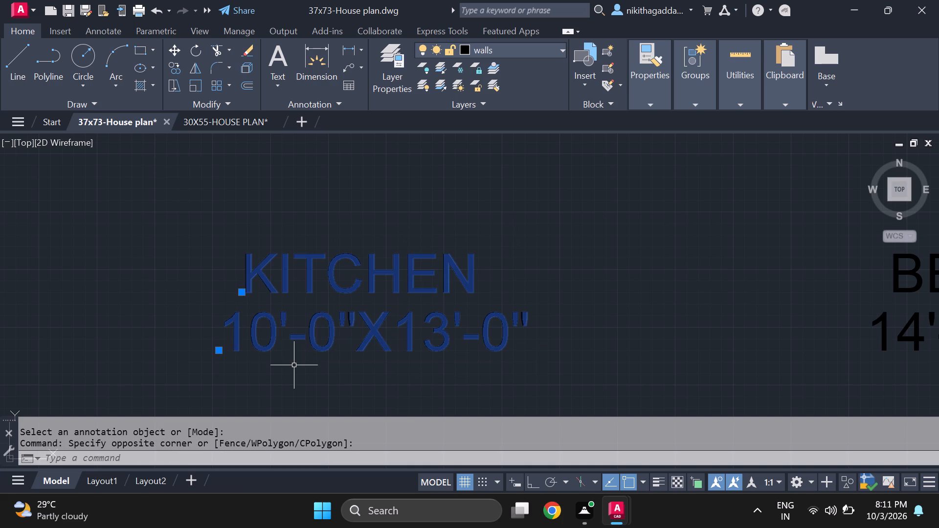
{"action": "key", "text": "m"}
{"action": "key", "text": "Return"}
{"action": "left_click", "coordinate": [222, 353]}
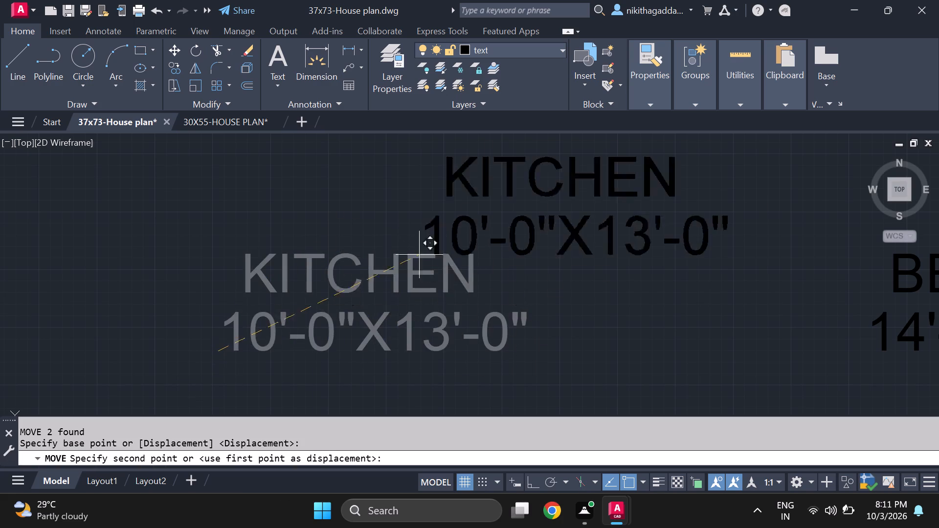
{"action": "scroll", "coordinate": [509, 234], "scroll_direction": "down", "scroll_amount": 3}
{"action": "middle_click_drag", "start_coordinate": [520, 264], "coordinate": [47, 429]}
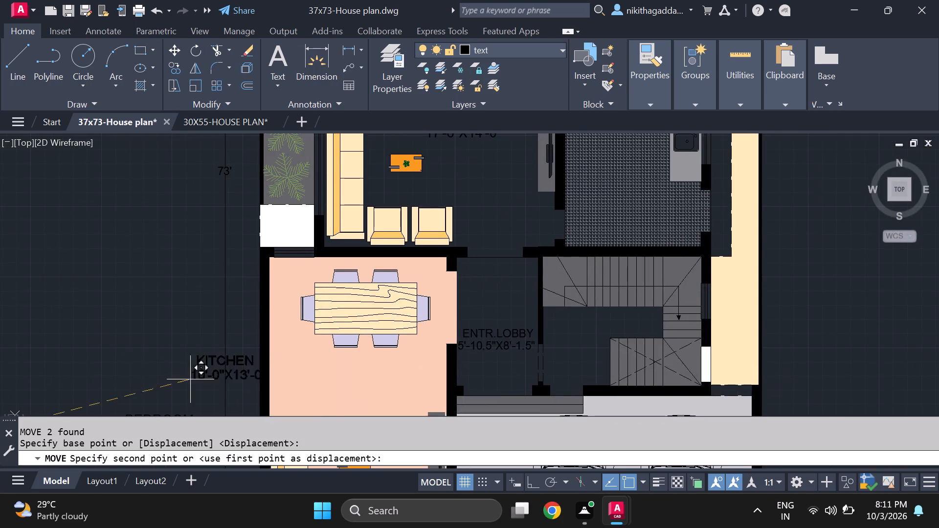
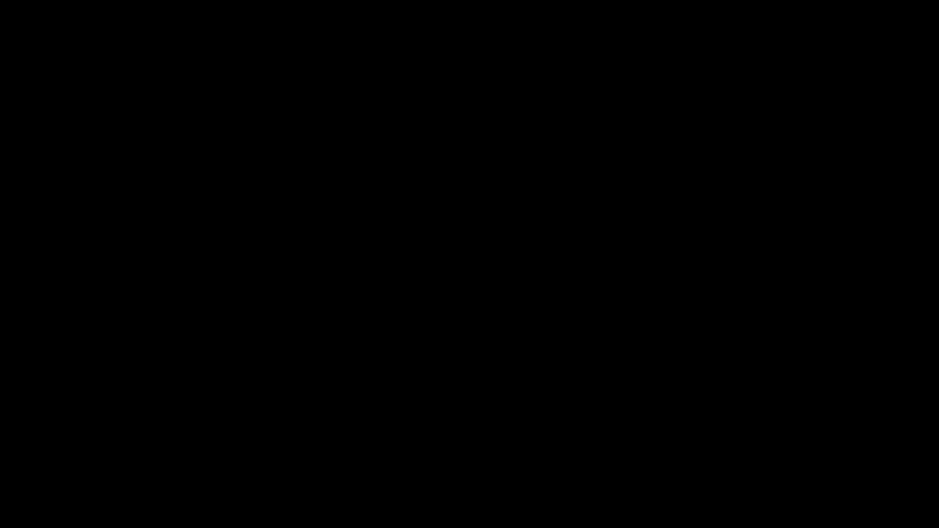
Place the KITCHEN label with its size text inside the kitchen in the plan.
{"action": "left_click", "coordinate": [513, 270]}
Delete the surplus spare labels in two groups.
{"action": "scroll", "coordinate": [514, 265], "scroll_direction": "up", "scroll_amount": 3}
{"action": "scroll", "coordinate": [514, 265], "scroll_direction": "down", "scroll_amount": 5}
{"action": "middle_click_drag", "start_coordinate": [695, 293], "coordinate": [702, 347]}
{"action": "middle_click_drag", "start_coordinate": [701, 347], "coordinate": [692, 357]}
{"action": "middle_click", "coordinate": [687, 355]}
{"action": "scroll", "coordinate": [576, 251], "scroll_direction": "up", "scroll_amount": 1}
{"action": "scroll", "coordinate": [573, 249], "scroll_direction": "down", "scroll_amount": 1}
{"action": "middle_click_drag", "start_coordinate": [666, 323], "coordinate": [647, 307]}
{"action": "left_click", "coordinate": [789, 350]}
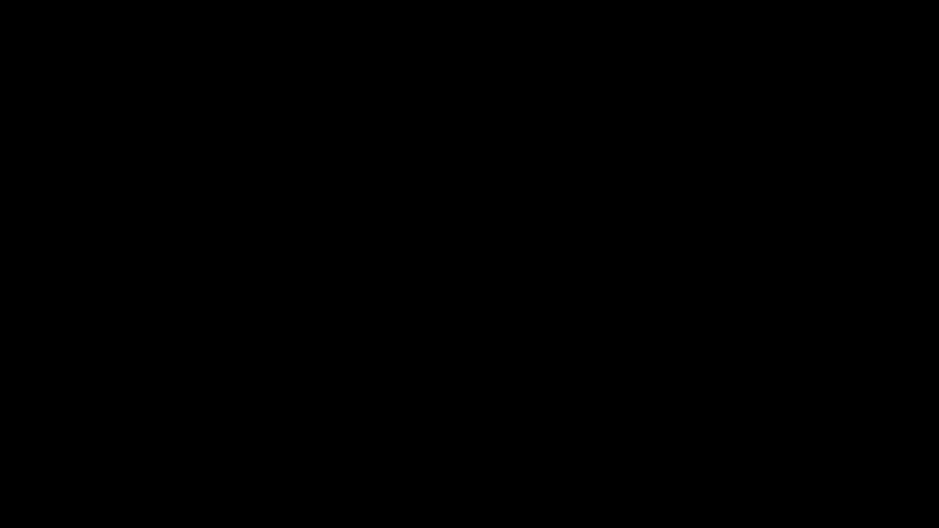
{"action": "left_click", "coordinate": [747, 388]}
{"action": "middle_click_drag", "start_coordinate": [752, 331], "coordinate": [643, 272]}
{"action": "scroll", "coordinate": [649, 223], "scroll_direction": "down", "scroll_amount": 3}
{"action": "scroll", "coordinate": [822, 196], "scroll_direction": "up", "scroll_amount": 1}
{"action": "left_click", "coordinate": [793, 154]}
{"action": "left_click", "coordinate": [568, 337]}
{"action": "key", "text": "Delete"}
{"action": "middle_click_drag", "start_coordinate": [675, 299], "coordinate": [579, 266]}
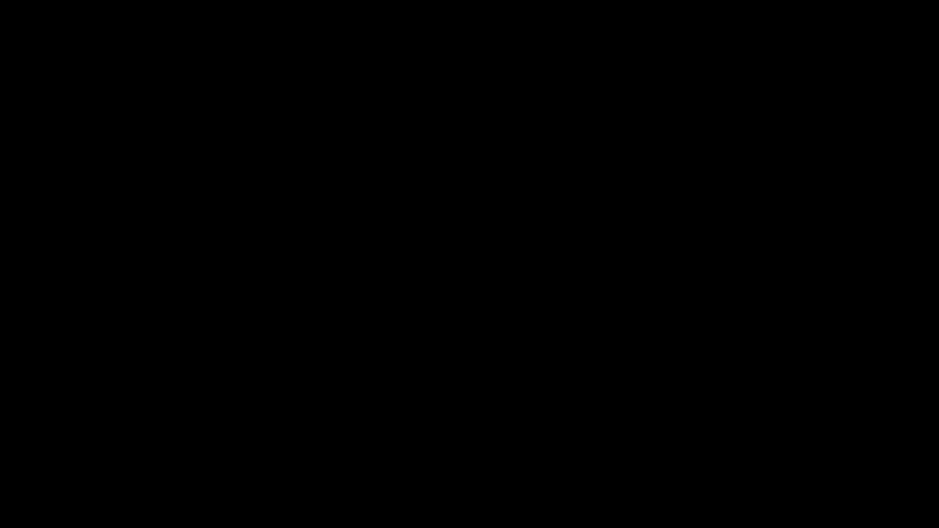
{"action": "left_click", "coordinate": [791, 188]}
{"action": "left_click", "coordinate": [549, 392]}
{"action": "key", "text": "Delete"}
Change the name of a remaining spare BEDROOM label to STAIR HALL.
{"action": "scroll", "coordinate": [264, 241], "scroll_direction": "up", "scroll_amount": 2}
{"action": "middle_click_drag", "start_coordinate": [305, 303], "coordinate": [331, 284]}
{"action": "scroll", "coordinate": [331, 284], "scroll_direction": "up", "scroll_amount": 2}
{"action": "scroll", "coordinate": [314, 206], "scroll_direction": "up", "scroll_amount": 2}
{"action": "double_click", "coordinate": [319, 237]}
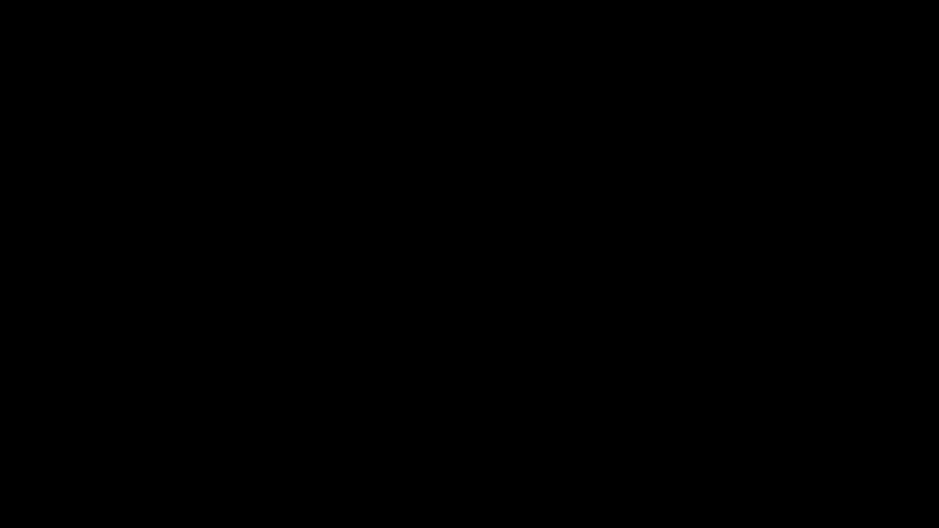
{"action": "double_click", "coordinate": [315, 238]}
{"action": "left_click_drag", "start_coordinate": [312, 234], "coordinate": [320, 243]}
{"action": "double_click", "coordinate": [321, 244]}
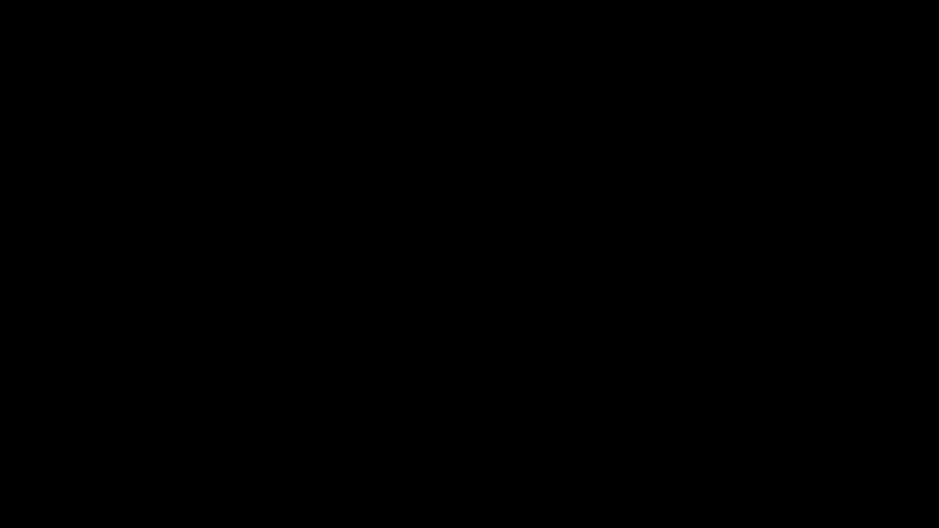
{"action": "triple_click", "coordinate": [319, 242]}
{"action": "left_click", "coordinate": [319, 242]}
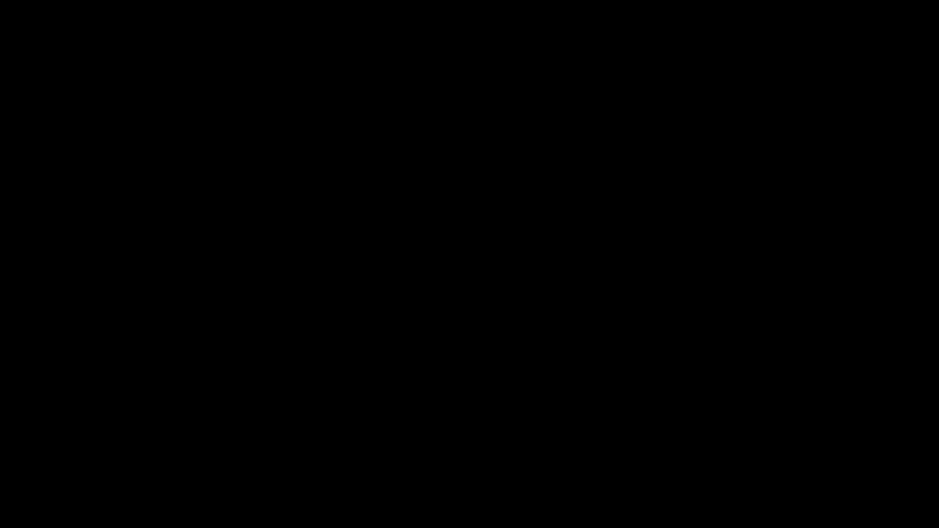
{"action": "key", "text": "Escape"}
{"action": "double_click", "coordinate": [312, 232]}
{"action": "key", "text": "Delete"}
{"action": "type", "text": "STAIR"}
{"action": "key", "text": "space"}
{"action": "type", "text": "HALL"}
{"action": "key", "text": "Return"}
{"action": "key", "text": "Return"}
Edit the size text under STAIR HALL: last digit of the first feet value 2, its inches 0, second feet value 9.
{"action": "scroll", "coordinate": [267, 237], "scroll_direction": "up", "scroll_amount": 1}
{"action": "left_click", "coordinate": [293, 310]}
{"action": "left_click", "coordinate": [293, 310]}
{"action": "left_click", "coordinate": [292, 310]}
{"action": "key", "text": "BackSpace"}
{"action": "key", "text": "2"}
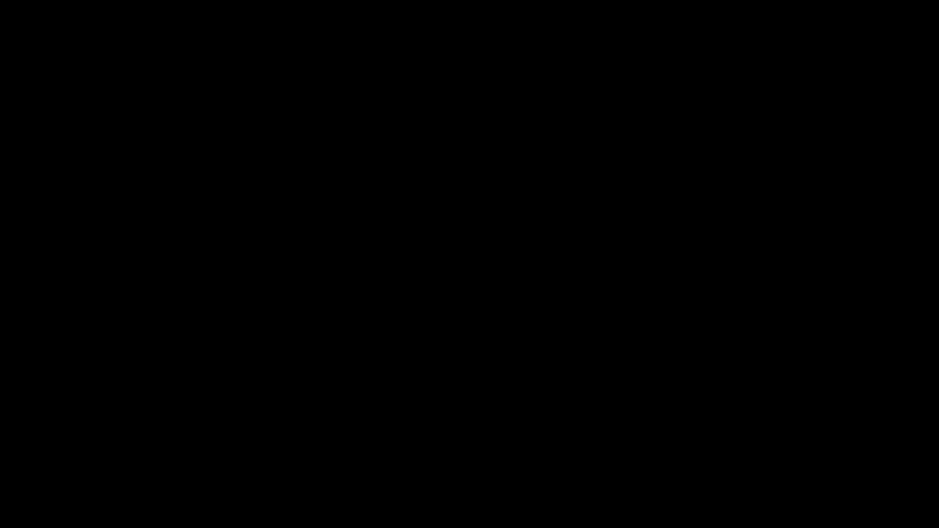
{"action": "left_click", "coordinate": [349, 307]}
{"action": "key", "text": "BackSpace"}
{"action": "key", "text": "0"}
{"action": "left_click", "coordinate": [469, 306]}
{"action": "key", "text": "BackSpace"}
{"action": "key", "text": "BackSpace"}
{"action": "key", "text": "9"}
{"action": "key", "text": "Return"}
Move the STAIR HALL label with its size text from the spare labels to the stair hall in the plan.
{"action": "scroll", "coordinate": [553, 225], "scroll_direction": "down", "scroll_amount": 3}
{"action": "left_click", "coordinate": [564, 213]}
{"action": "left_click", "coordinate": [469, 283]}
{"action": "key", "text": "m"}
{"action": "key", "text": "Return"}
{"action": "left_click", "coordinate": [482, 230]}
{"action": "scroll", "coordinate": [687, 195], "scroll_direction": "down", "scroll_amount": 4}
{"action": "scroll", "coordinate": [739, 192], "scroll_direction": "up", "scroll_amount": 6}
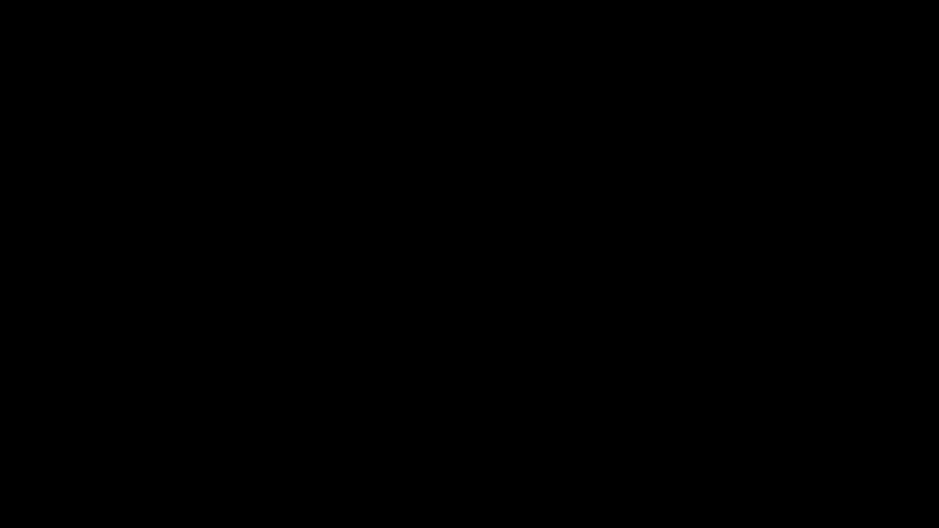
{"action": "left_click", "coordinate": [512, 157]}
Change the name of the next spare BEDROOM label to PORCH.
{"action": "scroll", "coordinate": [513, 177], "scroll_direction": "down", "scroll_amount": 3}
{"action": "scroll", "coordinate": [257, 319], "scroll_direction": "up", "scroll_amount": 1}
{"action": "double_click", "coordinate": [277, 323]}
{"action": "key", "text": "Delete"}
{"action": "type", "text": "PORCH"}
{"action": "key", "text": "Return"}
{"action": "key", "text": "Return"}
Edit the size text under PORCH: first feet value 21, its inches 9, last digit of the second feet value 3, its inches 9.
{"action": "scroll", "coordinate": [273, 354], "scroll_direction": "up", "scroll_amount": 2}
{"action": "left_click", "coordinate": [213, 321]}
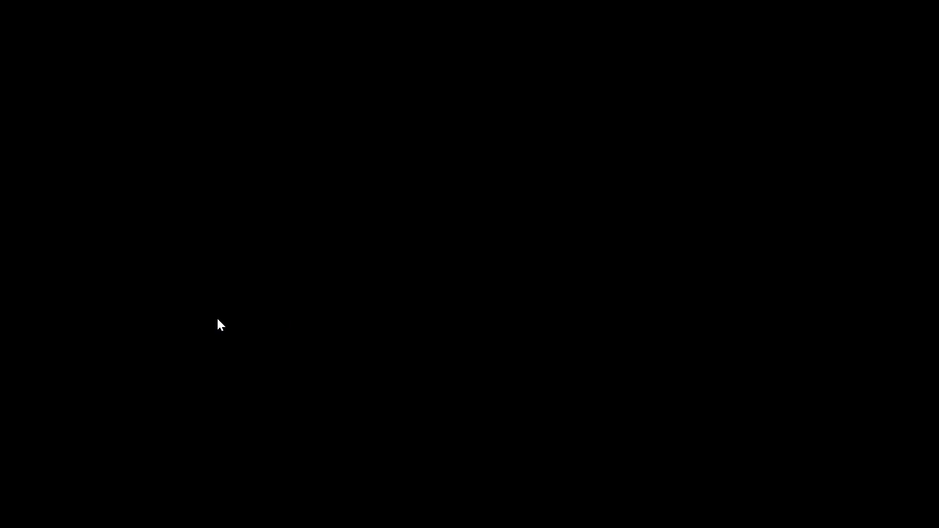
{"action": "left_click", "coordinate": [217, 318]}
{"action": "key", "text": "BackSpace"}
{"action": "key", "text": "BackSpace"}
{"action": "type", "text": "21"}
{"action": "left_click", "coordinate": [266, 316]}
{"action": "key", "text": "BackSpace"}
{"action": "key", "text": "9"}
{"action": "left_click", "coordinate": [333, 323]}
{"action": "key", "text": "BackSpace"}
{"action": "key", "text": "3"}
{"action": "left_click", "coordinate": [367, 325]}
{"action": "key", "text": "BackSpace"}
{"action": "key", "text": "9"}
{"action": "key", "text": "Return"}
Move the PORCH label with its size text from the spare labels to the porch in the plan.
{"action": "left_click_drag", "start_coordinate": [354, 232], "coordinate": [335, 248]}
{"action": "left_click", "coordinate": [182, 317]}
{"action": "key", "text": "m"}
{"action": "key", "text": "Return"}
{"action": "left_click", "coordinate": [189, 329]}
{"action": "scroll", "coordinate": [503, 272], "scroll_direction": "down", "scroll_amount": 4}
{"action": "scroll", "coordinate": [616, 245], "scroll_direction": "up", "scroll_amount": 3}
{"action": "scroll", "coordinate": [472, 210], "scroll_direction": "up", "scroll_amount": 1}
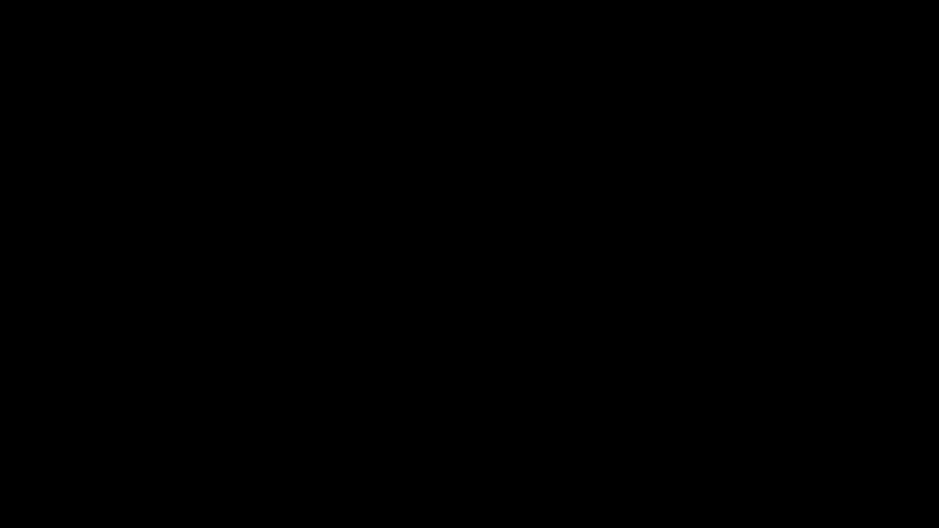
{"action": "left_click", "coordinate": [473, 210]}
Change the name of the next spare label to DRAWING &.
{"action": "scroll", "coordinate": [528, 241], "scroll_direction": "down", "scroll_amount": 3}
{"action": "middle_click_drag", "start_coordinate": [400, 351], "coordinate": [448, 274]}
{"action": "middle_click_drag", "start_coordinate": [191, 252], "coordinate": [314, 289]}
{"action": "middle_click_drag", "start_coordinate": [314, 289], "coordinate": [327, 292]}
{"action": "middle_click_drag", "start_coordinate": [297, 225], "coordinate": [302, 289]}
{"action": "scroll", "coordinate": [277, 299], "scroll_direction": "up", "scroll_amount": 1}
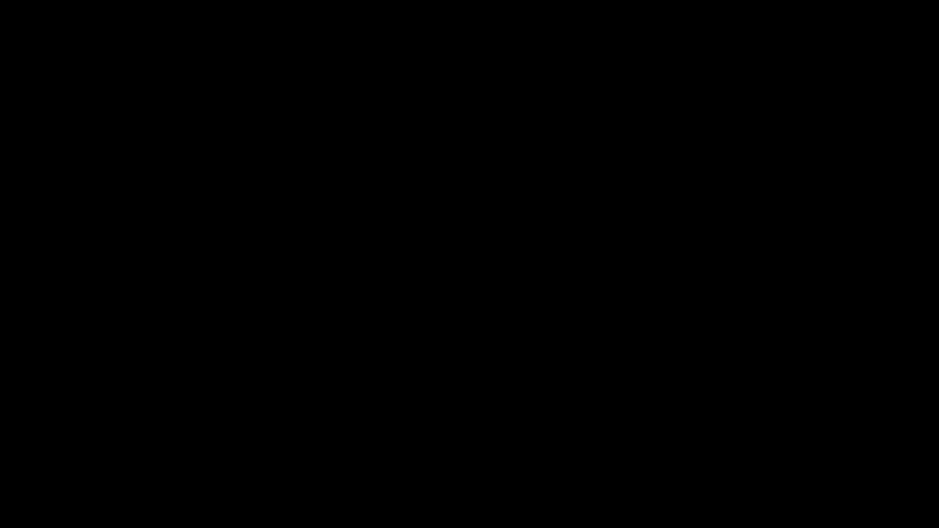
{"action": "left_click", "coordinate": [274, 282]}
{"action": "left_click", "coordinate": [276, 282]}
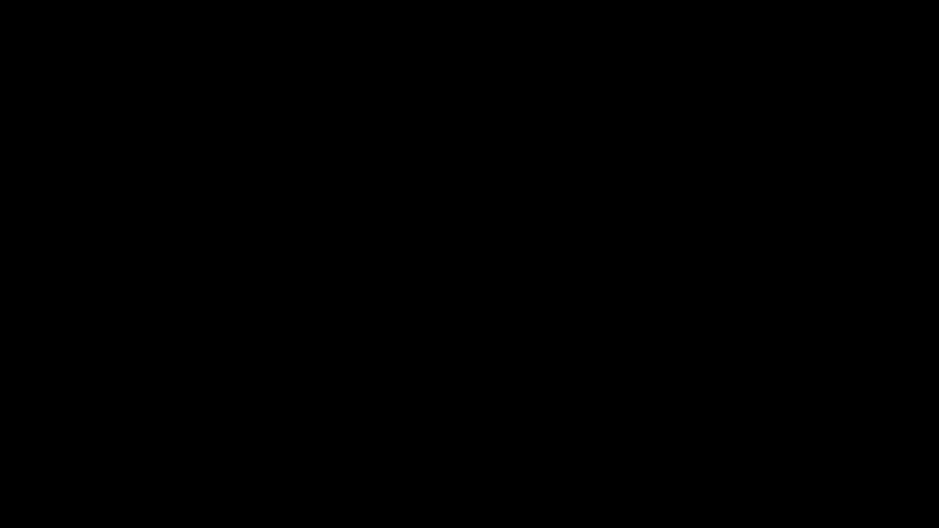
{"action": "double_click", "coordinate": [276, 282]}
{"action": "scroll", "coordinate": [276, 282], "scroll_direction": "up", "scroll_amount": 2}
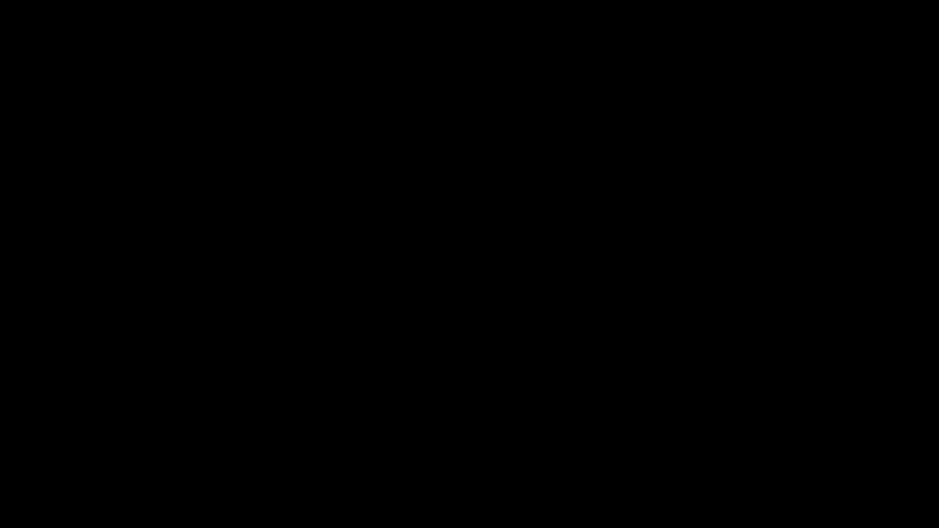
{"action": "double_click", "coordinate": [236, 287]}
{"action": "left_click", "coordinate": [236, 287]}
{"action": "left_click", "coordinate": [338, 291]}
{"action": "key", "text": "BackSpace"}
{"action": "key", "text": "BackSpace"}
{"action": "key", "text": "BackSpace"}
{"action": "key", "text": "BackSpace"}
{"action": "key", "text": "BackSpace"}
{"action": "key", "text": "BackSpace"}
{"action": "key", "text": "BackSpace"}
{"action": "key", "text": "BackSpace"}
{"action": "key", "text": "BackSpace"}
{"action": "key", "text": "BackSpace"}
{"action": "key", "text": "BackSpace"}
{"action": "key", "text": "BackSpace"}
{"action": "key", "text": "BackSpace"}
{"action": "key", "text": "BackSpace"}
{"action": "key", "text": "BackSpace"}
{"action": "type", "text": "DRAWING"}
{"action": "key", "text": "shift+ampersand"}
{"action": "key", "text": "Return"}
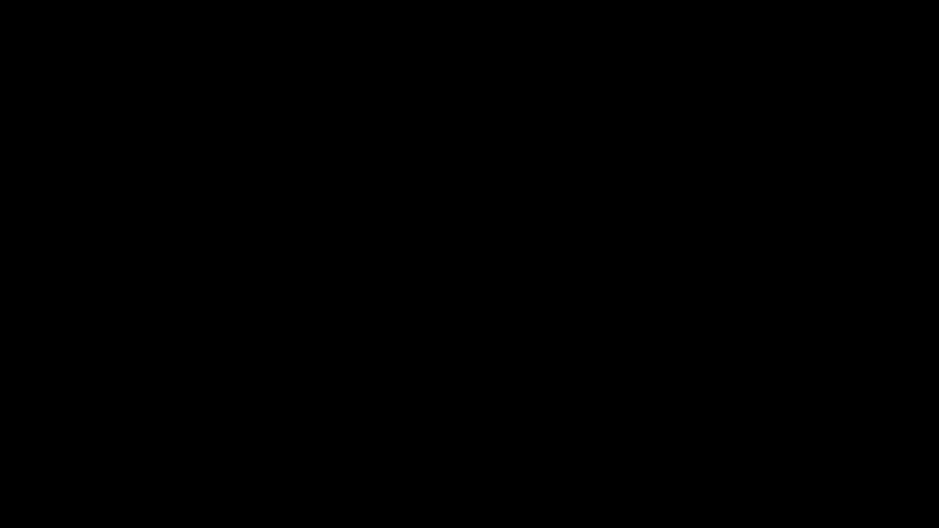
Replace the text line below DRAWING & with DINING ROOM.
{"action": "double_click", "coordinate": [269, 309]}
{"action": "key", "text": "Delete"}
{"action": "type", "text": "DINING ROOM"}
{"action": "key", "text": "Return"}
Copy a size text from another label to below the DRAWING & DINING ROOM label.
{"action": "scroll", "coordinate": [272, 308], "scroll_direction": "down", "scroll_amount": 3}
{"action": "middle_click_drag", "start_coordinate": [324, 332], "coordinate": [349, 249]}
{"action": "left_click", "coordinate": [347, 345]}
{"action": "type", "text": "CO"}
{"action": "key", "text": "Return"}
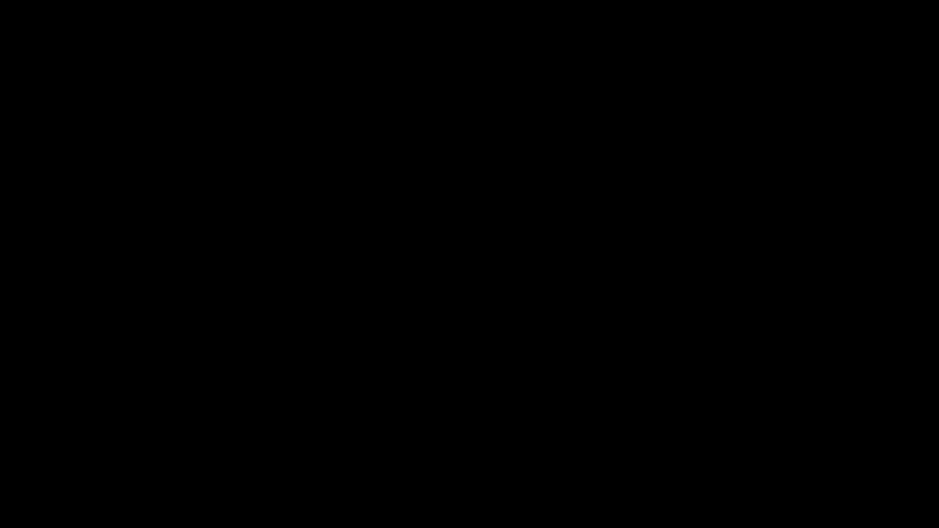
{"action": "left_click", "coordinate": [352, 346]}
{"action": "scroll", "coordinate": [284, 245], "scroll_direction": "up", "scroll_amount": 3}
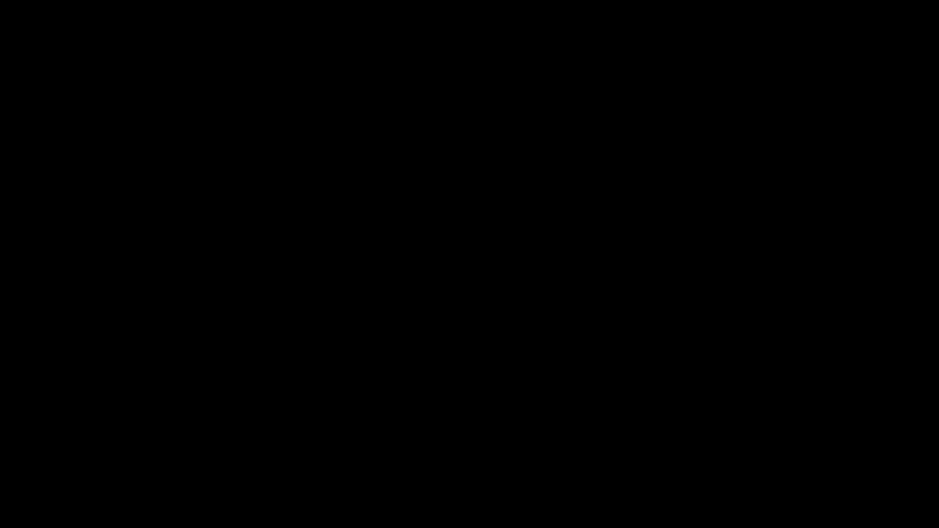
{"action": "left_click", "coordinate": [237, 223]}
{"action": "key", "text": "Escape"}
Edit the size text below DRAWING & DINING ROOM, entering 3 and 0 in the first dimension and 21 and 0 in the second.
{"action": "scroll", "coordinate": [279, 216], "scroll_direction": "up", "scroll_amount": 1}
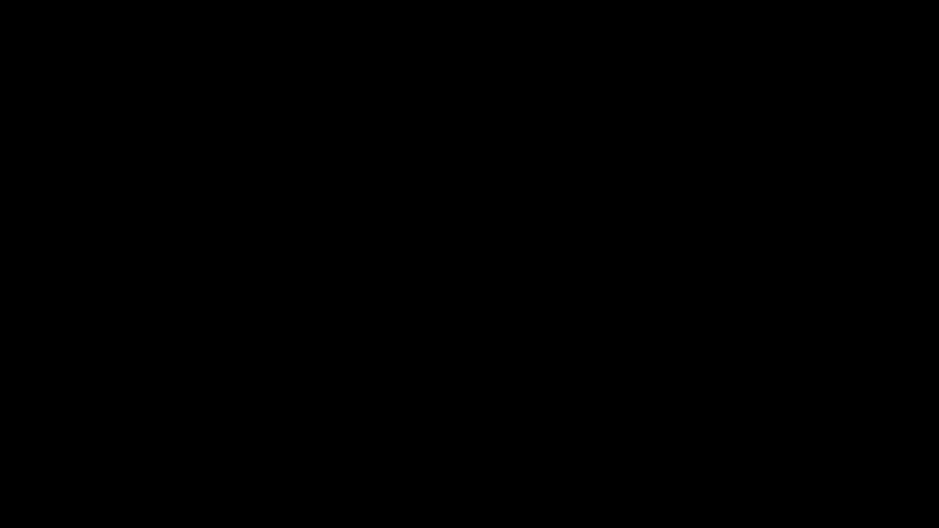
{"action": "double_click", "coordinate": [261, 214]}
{"action": "left_click", "coordinate": [263, 212]}
{"action": "key", "text": "BackSpace"}
{"action": "key", "text": "5"}
{"action": "left_click", "coordinate": [271, 207]}
{"action": "key", "text": "BackSpace"}
{"action": "key", "text": "3"}
{"action": "left_click", "coordinate": [328, 210]}
{"action": "key", "text": "BackSpace"}
{"action": "key", "text": "0"}
{"action": "left_click", "coordinate": [431, 204]}
{"action": "key", "text": "BackSpace"}
{"action": "key", "text": "BackSpace"}
{"action": "type", "text": "21"}
{"action": "left_click", "coordinate": [490, 208]}
{"action": "key", "text": "BackSpace"}
{"action": "key", "text": "0"}
{"action": "key", "text": "Return"}
Move the DRAWING & DINING ROOM label with its size text from the spare labels to that room in the plan.
{"action": "scroll", "coordinate": [459, 201], "scroll_direction": "down", "scroll_amount": 3}
{"action": "middle_click_drag", "start_coordinate": [464, 181], "coordinate": [453, 216]}
{"action": "left_click_drag", "start_coordinate": [498, 180], "coordinate": [487, 187]}
{"action": "left_click", "coordinate": [343, 259]}
{"action": "key", "text": "m"}
{"action": "key", "text": "Return"}
{"action": "left_click", "coordinate": [390, 223]}
{"action": "scroll", "coordinate": [636, 211], "scroll_direction": "down", "scroll_amount": 3}
{"action": "middle_click_drag", "start_coordinate": [626, 226], "coordinate": [494, 297]}
{"action": "scroll", "coordinate": [593, 263], "scroll_direction": "up", "scroll_amount": 4}
{"action": "left_click", "coordinate": [563, 259]}
Change the name of the next spare label to LAWN.
{"action": "scroll", "coordinate": [557, 267], "scroll_direction": "down", "scroll_amount": 3}
{"action": "middle_click_drag", "start_coordinate": [382, 310], "coordinate": [366, 219]}
{"action": "middle_click_drag", "start_coordinate": [322, 279], "coordinate": [228, 312]}
{"action": "scroll", "coordinate": [245, 292], "scroll_direction": "up", "scroll_amount": 1}
{"action": "middle_click_drag", "start_coordinate": [286, 347], "coordinate": [294, 267]}
{"action": "scroll", "coordinate": [283, 254], "scroll_direction": "up", "scroll_amount": 3}
{"action": "double_click", "coordinate": [294, 250]}
{"action": "key", "text": "Delete"}
{"action": "type", "text": "LAWN"}
{"action": "key", "text": "Return"}
{"action": "key", "text": "Return"}
Edit the size text below LAWN, entering 6 and 3 and removing a character between them.
{"action": "left_click", "coordinate": [246, 288]}
{"action": "left_click", "coordinate": [288, 280]}
{"action": "key", "text": "BackSpace"}
{"action": "key", "text": "6"}
{"action": "left_click", "coordinate": [335, 283]}
{"action": "key", "text": "BackSpace"}
{"action": "left_click", "coordinate": [371, 286]}
{"action": "key", "text": "BackSpace"}
{"action": "key", "text": "3"}
{"action": "key", "text": "Return"}
Move the LAWN label with its size text from the spare labels to the lawn in the plan.
{"action": "left_click", "coordinate": [340, 214]}
{"action": "left_click", "coordinate": [201, 312]}
{"action": "key", "text": "m"}
{"action": "key", "text": "Return"}
{"action": "left_click", "coordinate": [236, 255]}
{"action": "scroll", "coordinate": [624, 198], "scroll_direction": "down", "scroll_amount": 3}
{"action": "middle_click_drag", "start_coordinate": [573, 245], "coordinate": [353, 310]}
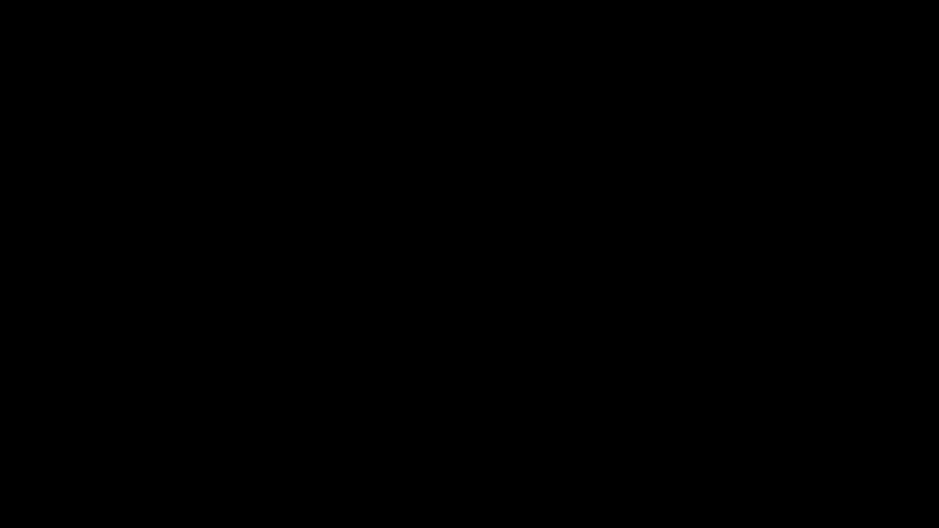
{"action": "left_click", "coordinate": [612, 232]}
Change the name of the next spare label to DRIVE WAY.
{"action": "scroll", "coordinate": [443, 285], "scroll_direction": "up", "scroll_amount": 2}
{"action": "double_click", "coordinate": [420, 274]}
{"action": "key", "text": "Delete"}
{"action": "type", "text": "DRIVE WAY"}
{"action": "key", "text": "Return"}
{"action": "key", "text": "Return"}
Change the size text below DRIVE WAY to 6'-4.5".
{"action": "scroll", "coordinate": [379, 295], "scroll_direction": "up", "scroll_amount": 2}
{"action": "left_click", "coordinate": [418, 282]}
{"action": "key", "text": "Delete"}
{"action": "key", "text": "6"}
{"action": "key", "text": "apostrophe"}
{"action": "key", "text": "minus"}
{"action": "key", "text": "4"}
{"action": "type", "text": ".5"}
{"action": "key", "text": "shift+quotedbl"}
{"action": "key", "text": "Return"}
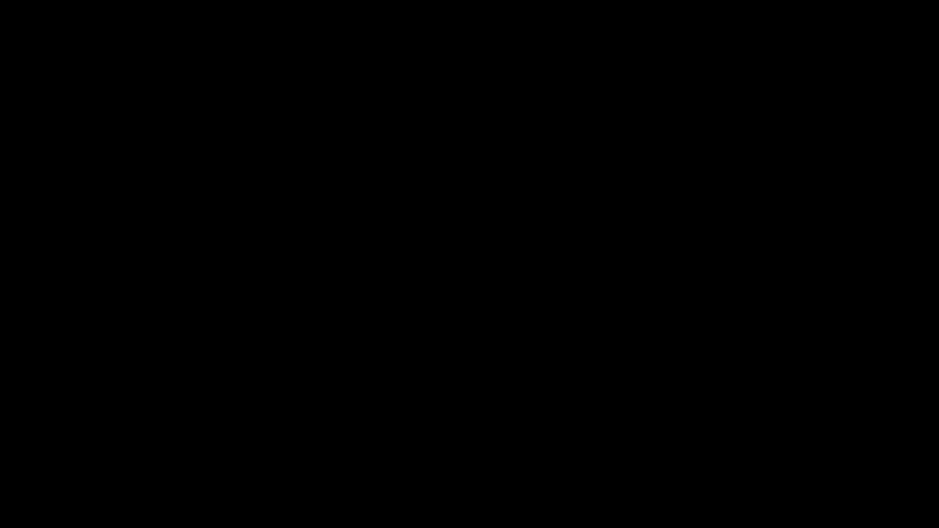
Move the 6'-4.5" size text horizontally beneath the DRIVE WAY name.
{"action": "left_click", "coordinate": [418, 281]}
{"action": "key", "text": "m"}
{"action": "key", "text": "Return"}
{"action": "left_click", "coordinate": [310, 299]}
{"action": "left_click", "coordinate": [404, 298]}
Move the DRIVE WAY label with its size text from the spare labels to the drive way in the plan.
{"action": "scroll", "coordinate": [587, 254], "scroll_direction": "down", "scroll_amount": 4}
{"action": "left_click_drag", "start_coordinate": [616, 227], "coordinate": [575, 246]}
{"action": "left_click", "coordinate": [475, 309]}
{"action": "key", "text": "m"}
{"action": "key", "text": "Return"}
{"action": "left_click", "coordinate": [547, 256]}
{"action": "scroll", "coordinate": [817, 182], "scroll_direction": "down", "scroll_amount": 1}
{"action": "middle_click_drag", "start_coordinate": [791, 212], "coordinate": [754, 240]}
{"action": "middle_click_drag", "start_coordinate": [754, 240], "coordinate": [488, 338]}
{"action": "scroll", "coordinate": [616, 341], "scroll_direction": "up", "scroll_amount": 3}
{"action": "left_click", "coordinate": [442, 312]}
Copy the chosen object in the plan to three further spots spaced one below another.
{"action": "scroll", "coordinate": [545, 304], "scroll_direction": "down", "scroll_amount": 4}
{"action": "scroll", "coordinate": [492, 241], "scroll_direction": "up", "scroll_amount": 1}
{"action": "middle_click_drag", "start_coordinate": [505, 231], "coordinate": [478, 352]}
{"action": "middle_click_drag", "start_coordinate": [478, 352], "coordinate": [482, 403]}
{"action": "middle_click_drag", "start_coordinate": [456, 263], "coordinate": [458, 329]}
{"action": "middle_click_drag", "start_coordinate": [458, 340], "coordinate": [463, 371]}
{"action": "scroll", "coordinate": [487, 309], "scroll_direction": "up", "scroll_amount": 1}
{"action": "scroll", "coordinate": [489, 311], "scroll_direction": "down", "scroll_amount": 2}
{"action": "middle_click_drag", "start_coordinate": [491, 342], "coordinate": [477, 252]}
{"action": "scroll", "coordinate": [438, 233], "scroll_direction": "up", "scroll_amount": 2}
{"action": "middle_click_drag", "start_coordinate": [457, 245], "coordinate": [458, 256]}
{"action": "left_click", "coordinate": [445, 157]}
{"action": "type", "text": "CO"}
{"action": "key", "text": "Return"}
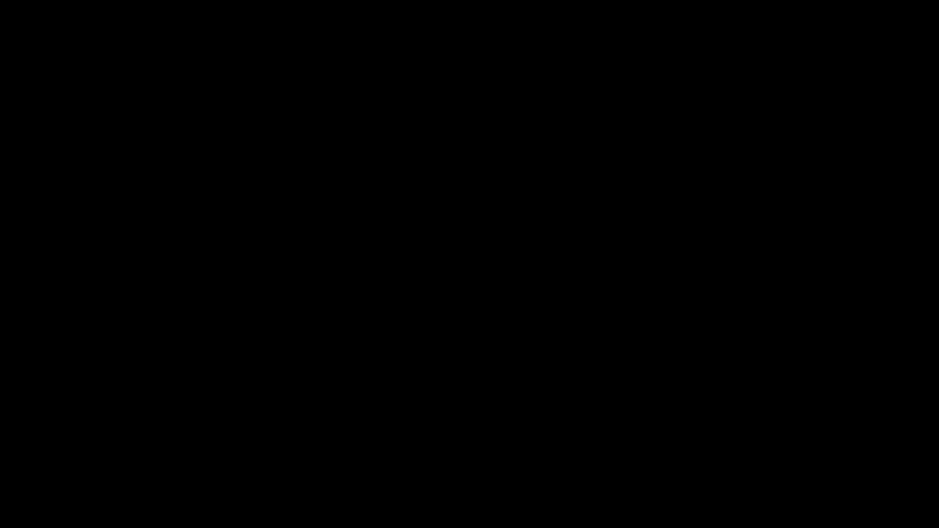
{"action": "left_click", "coordinate": [441, 158]}
{"action": "scroll", "coordinate": [430, 394], "scroll_direction": "up", "scroll_amount": 3}
{"action": "middle_click_drag", "start_coordinate": [397, 385], "coordinate": [399, 308]}
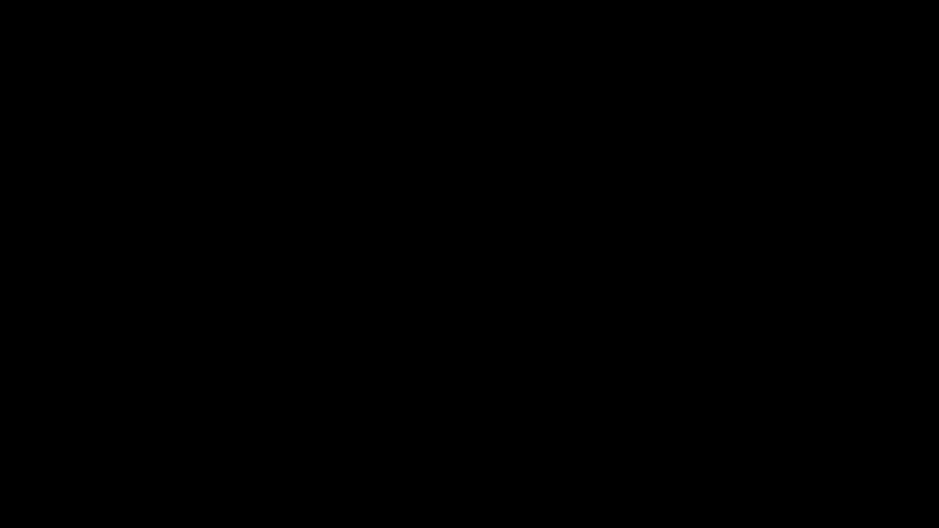
{"action": "left_click", "coordinate": [399, 297]}
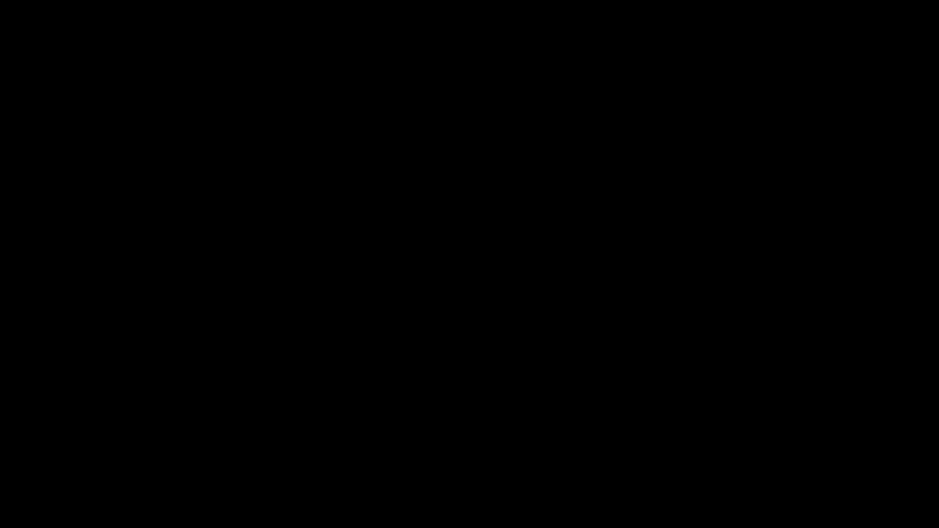
{"action": "left_click", "coordinate": [396, 338]}
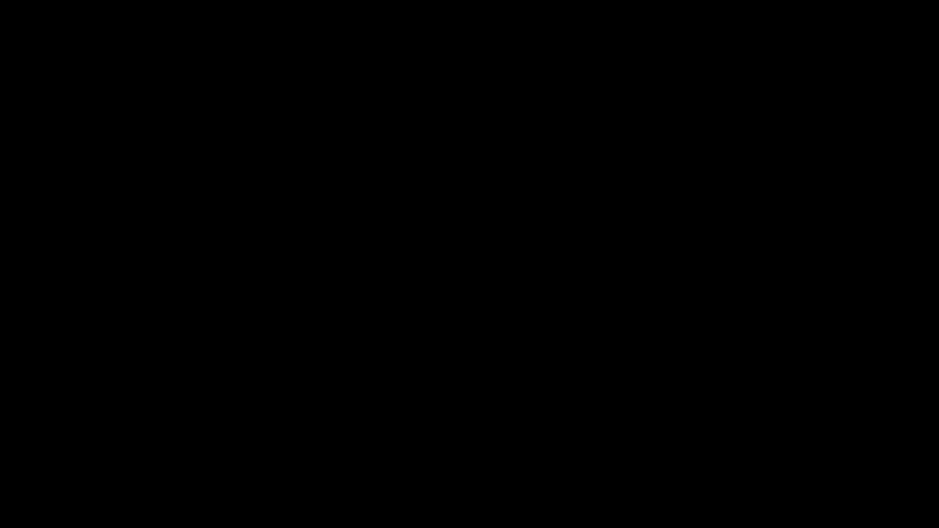
{"action": "left_click", "coordinate": [399, 377]}
{"action": "key", "text": "Escape"}
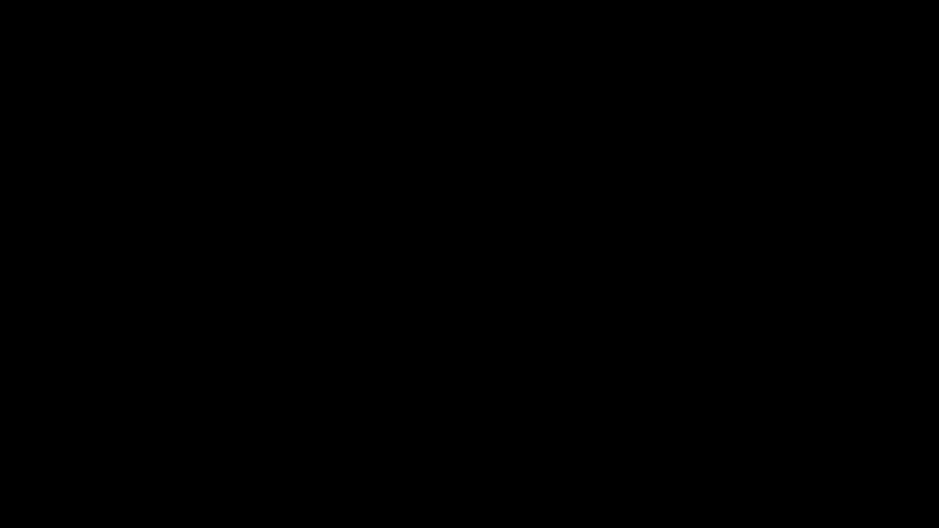
Change the name of the next spare label to PATIO.
{"action": "middle_click", "coordinate": [528, 301]}
{"action": "middle_click", "coordinate": [527, 301]}
{"action": "scroll", "coordinate": [464, 285], "scroll_direction": "up", "scroll_amount": 1}
{"action": "scroll", "coordinate": [369, 293], "scroll_direction": "up", "scroll_amount": 2}
{"action": "double_click", "coordinate": [365, 288]}
{"action": "key", "text": "Delete"}
{"action": "type", "text": "PATIO"}
{"action": "key", "text": "Return"}
{"action": "key", "text": "Return"}
Change the size text below PATIO to 3'-9".
{"action": "scroll", "coordinate": [357, 304], "scroll_direction": "up", "scroll_amount": 2}
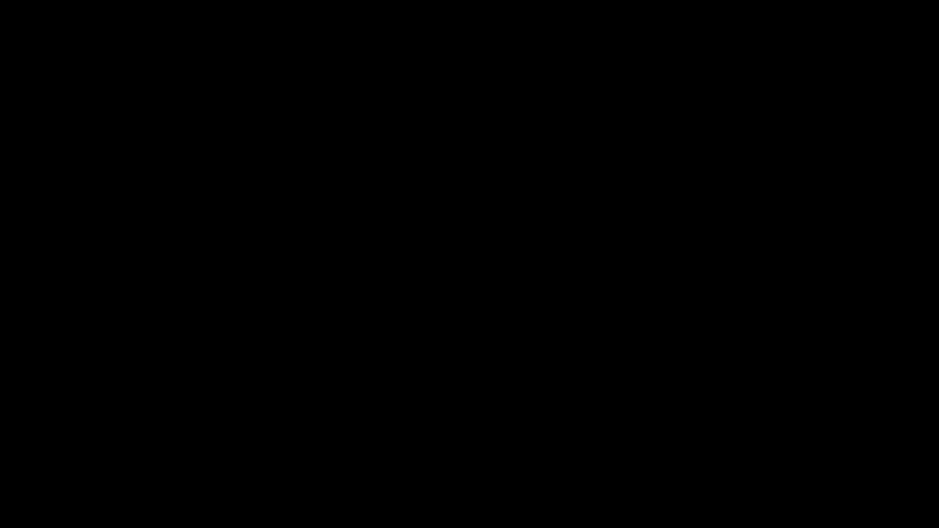
{"action": "left_click", "coordinate": [357, 309]}
{"action": "key", "text": "Delete"}
{"action": "key", "text": "3"}
{"action": "key", "text": "apostrophe"}
{"action": "type", "text": "-9"}
{"action": "key", "text": "shift+quotedbl"}
{"action": "key", "text": "Return"}
{"action": "key", "text": "Return"}
Complete the size text below PATIO with the word WIDE.
{"action": "left_click", "coordinate": [346, 358]}
{"action": "key", "text": "Delete"}
{"action": "type", "text": "WIDE"}
{"action": "key", "text": "Return"}
Copy the selected label text to two further spots in the plan.
{"action": "scroll", "coordinate": [367, 368], "scroll_direction": "down", "scroll_amount": 4}
{"action": "middle_click_drag", "start_coordinate": [497, 354], "coordinate": [483, 333]}
{"action": "middle_click_drag", "start_coordinate": [483, 333], "coordinate": [476, 323]}
{"action": "middle_click_drag", "start_coordinate": [407, 291], "coordinate": [424, 320]}
{"action": "middle_click_drag", "start_coordinate": [425, 333], "coordinate": [427, 341]}
{"action": "middle_click", "coordinate": [363, 371]}
{"action": "scroll", "coordinate": [385, 148], "scroll_direction": "up", "scroll_amount": 2}
{"action": "left_click", "coordinate": [381, 163]}
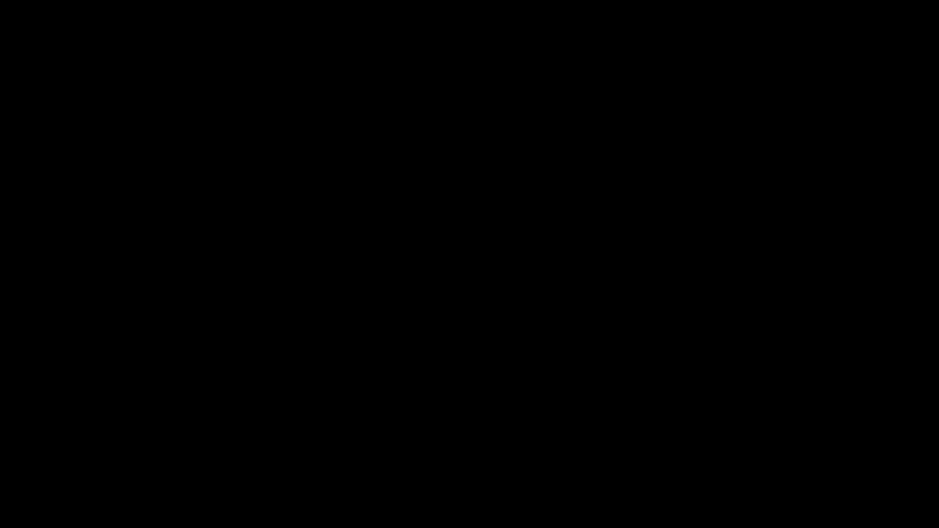
{"action": "left_click", "coordinate": [382, 187]}
{"action": "type", "text": "CO"}
{"action": "key", "text": "Return"}
{"action": "left_click", "coordinate": [368, 163]}
{"action": "scroll", "coordinate": [591, 238], "scroll_direction": "down", "scroll_amount": 2}
{"action": "scroll", "coordinate": [673, 197], "scroll_direction": "up", "scroll_amount": 3}
{"action": "left_click", "coordinate": [658, 204]}
{"action": "scroll", "coordinate": [714, 208], "scroll_direction": "down", "scroll_amount": 3}
{"action": "middle_click_drag", "start_coordinate": [816, 274], "coordinate": [781, 277]}
{"action": "middle_click_drag", "start_coordinate": [781, 277], "coordinate": [588, 258]}
{"action": "scroll", "coordinate": [577, 281], "scroll_direction": "up", "scroll_amount": 1}
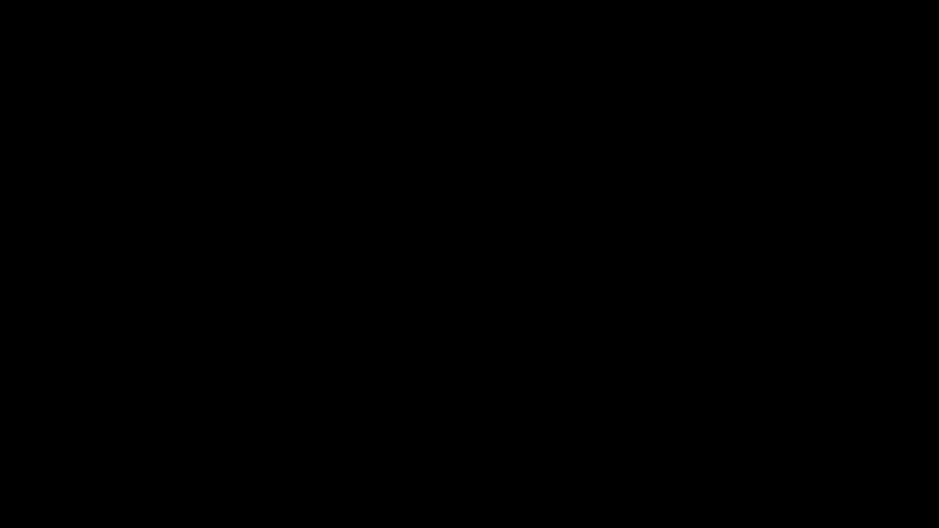
{"action": "left_click", "coordinate": [545, 272]}
{"action": "key", "text": "Escape"}
Change the name of the copied label to REAR PASSAGE.
{"action": "middle_click_drag", "start_coordinate": [412, 154], "coordinate": [412, 204]}
{"action": "scroll", "coordinate": [411, 199], "scroll_direction": "up", "scroll_amount": 2}
{"action": "double_click", "coordinate": [415, 177]}
{"action": "key", "text": "Delete"}
{"action": "type", "text": "REAR"}
{"action": "key", "text": "space"}
{"action": "type", "text": "PASSAGE"}
{"action": "key", "text": "Return"}
{"action": "key", "text": "Return"}
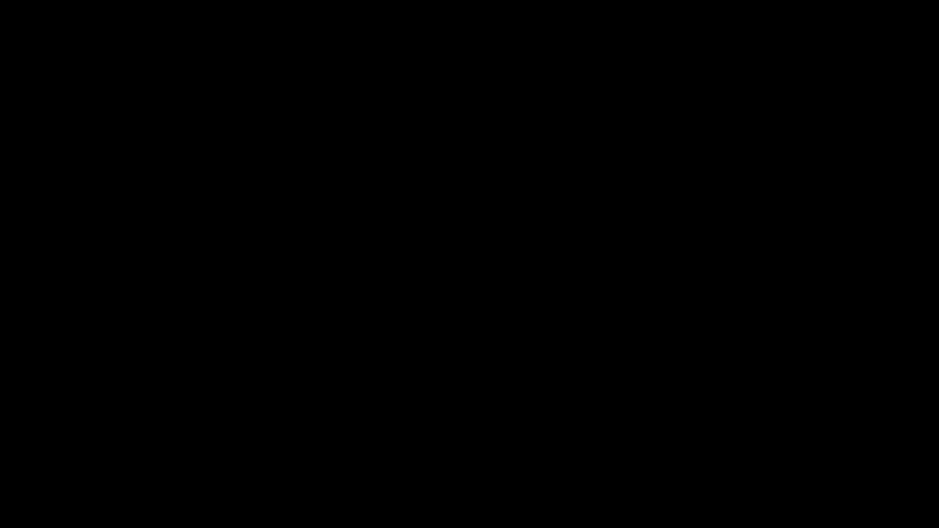
Change the size text below REAR PASSAGE to 5'-0" WIDE.
{"action": "left_click", "coordinate": [412, 212]}
{"action": "key", "text": "Delete"}
{"action": "key", "text": "5"}
{"action": "key", "text": "0"}
{"action": "key", "text": "BackSpace"}
{"action": "type", "text": "'-0\""}
{"action": "key", "text": "space"}
{"action": "type", "text": "WIDE"}
{"action": "key", "text": "Return"}
Scale the REAR PASSAGE label and its size text freehand about a picked base point.
{"action": "left_click", "coordinate": [461, 178]}
{"action": "left_click", "coordinate": [441, 204]}
{"action": "key", "text": "Escape"}
{"action": "scroll", "coordinate": [454, 195], "scroll_direction": "up", "scroll_amount": 2}
{"action": "left_click", "coordinate": [458, 237]}
{"action": "left_click", "coordinate": [453, 163]}
{"action": "scroll", "coordinate": [480, 162], "scroll_direction": "down", "scroll_amount": 2}
{"action": "type", "text": "SCALE"}
{"action": "key", "text": "Return"}
{"action": "left_click", "coordinate": [452, 173]}
{"action": "scroll", "coordinate": [488, 180], "scroll_direction": "up", "scroll_amount": 2}
{"action": "scroll", "coordinate": [489, 195], "scroll_direction": "down", "scroll_amount": 2}
{"action": "middle_click_drag", "start_coordinate": [490, 204], "coordinate": [500, 310]}
{"action": "left_click", "coordinate": [510, 281]}
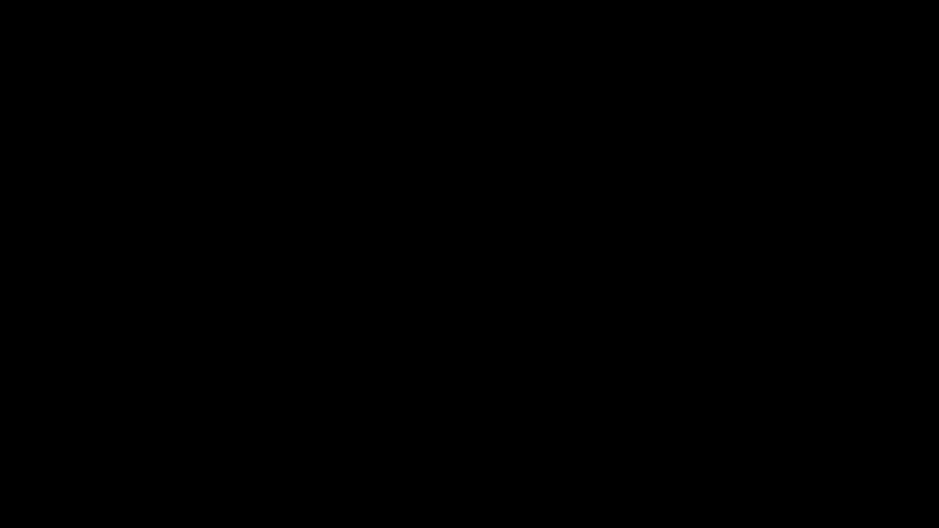
Move the REAR PASSAGE label with its size text horizontally a short distance within the plan.
{"action": "left_click", "coordinate": [505, 283]}
{"action": "scroll", "coordinate": [505, 284], "scroll_direction": "up", "scroll_amount": 3}
{"action": "left_click", "coordinate": [505, 284]}
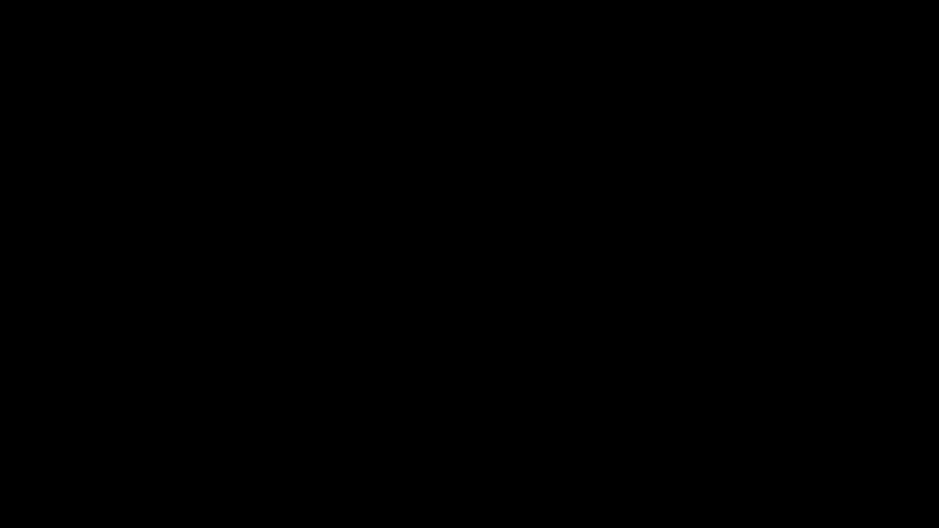
{"action": "left_click", "coordinate": [469, 329]}
{"action": "key", "text": "m"}
{"action": "key", "text": "Return"}
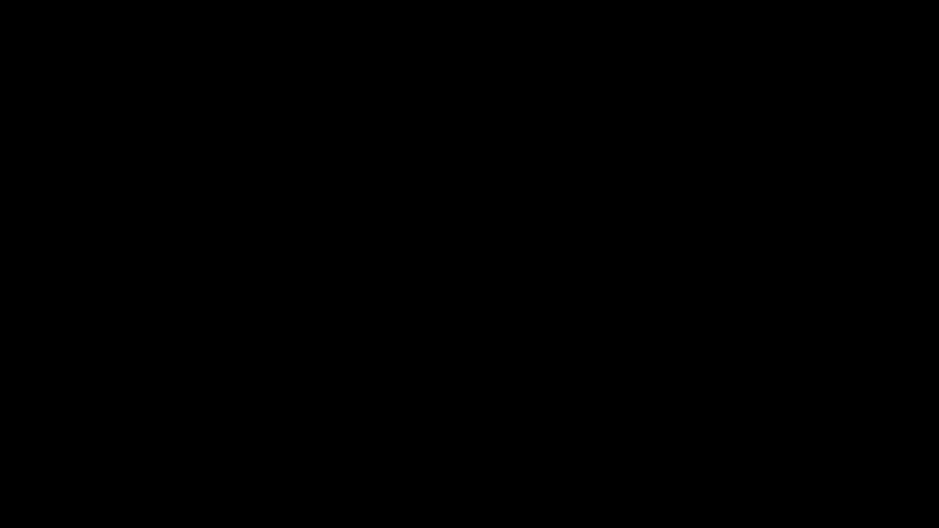
{"action": "left_click", "coordinate": [154, 367]}
{"action": "left_click", "coordinate": [276, 367]}
{"action": "scroll", "coordinate": [269, 353], "scroll_direction": "down", "scroll_amount": 4}
Delete the selected object from the house plan.
{"action": "scroll", "coordinate": [330, 289], "scroll_direction": "down", "scroll_amount": 2}
{"action": "middle_click_drag", "start_coordinate": [401, 358], "coordinate": [388, 296]}
{"action": "scroll", "coordinate": [386, 319], "scroll_direction": "up", "scroll_amount": 2}
{"action": "left_click_drag", "start_coordinate": [391, 319], "coordinate": [390, 327]}
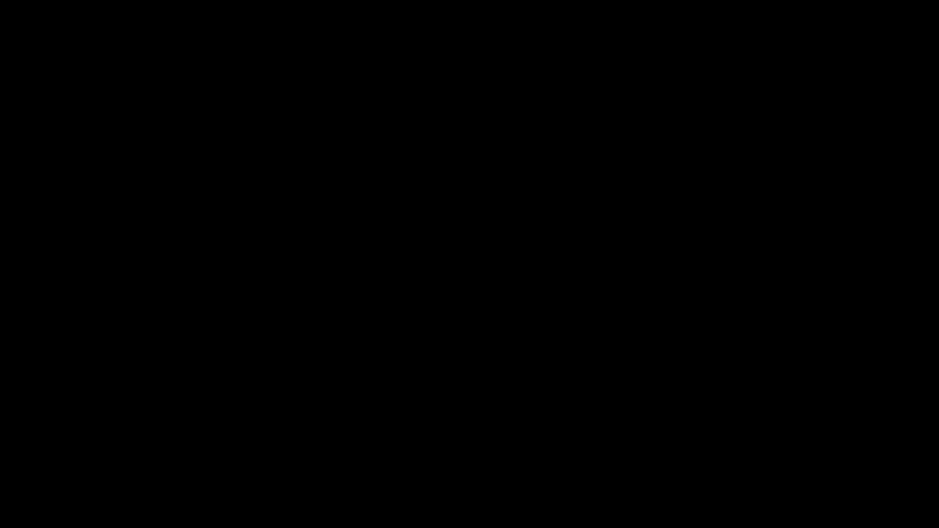
{"action": "left_click", "coordinate": [361, 391]}
{"action": "key", "text": "Delete"}
Copy the selected label text to another space in the house plan.
{"action": "middle_click_drag", "start_coordinate": [257, 307], "coordinate": [313, 394]}
{"action": "scroll", "coordinate": [252, 275], "scroll_direction": "up", "scroll_amount": 3}
{"action": "middle_click_drag", "start_coordinate": [246, 233], "coordinate": [334, 373]}
{"action": "left_click", "coordinate": [353, 257]}
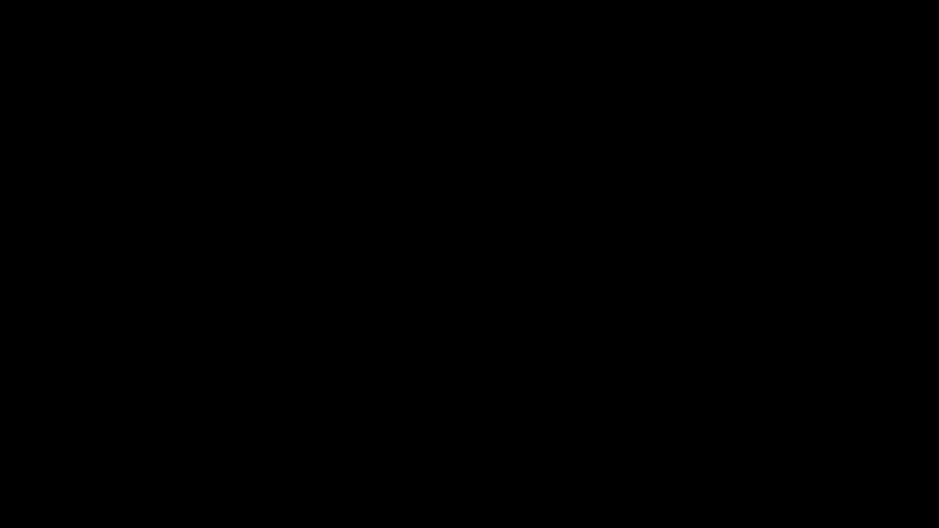
{"action": "left_click", "coordinate": [331, 312]}
{"action": "scroll", "coordinate": [417, 311], "scroll_direction": "down", "scroll_amount": 3}
{"action": "type", "text": "CO"}
{"action": "key", "text": "Return"}
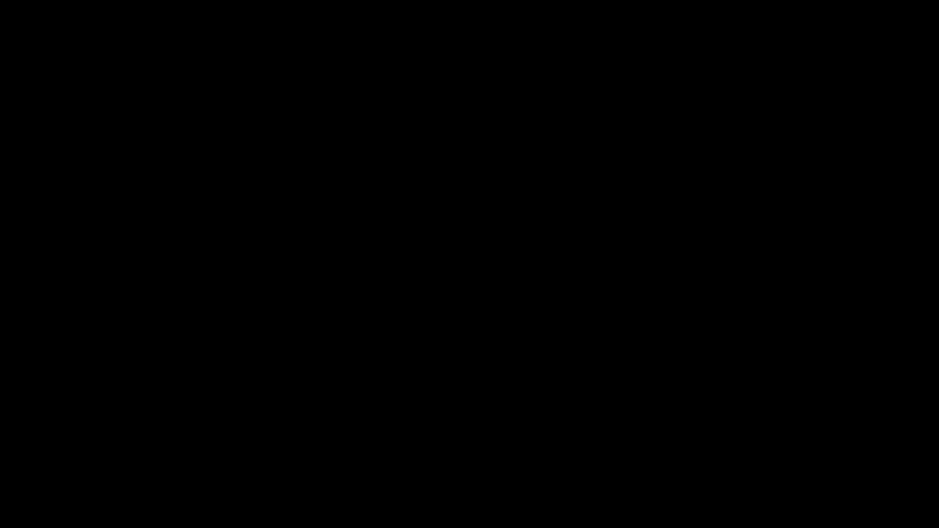
{"action": "left_click", "coordinate": [338, 299]}
{"action": "left_click", "coordinate": [621, 324]}
{"action": "key", "text": "Escape"}
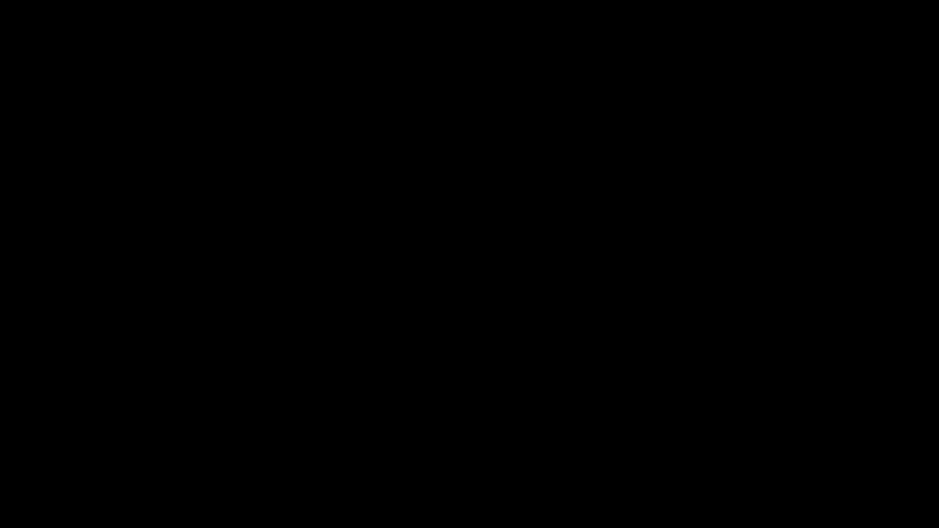
Remove five characters from the text of the copied label.
{"action": "double_click", "coordinate": [647, 322]}
{"action": "left_click", "coordinate": [654, 320]}
{"action": "key", "text": "BackSpace"}
{"action": "key", "text": "BackSpace"}
{"action": "key", "text": "BackSpace"}
{"action": "key", "text": "BackSpace"}
{"action": "key", "text": "BackSpace"}
{"action": "key", "text": "Return"}
{"action": "key", "text": "Return"}
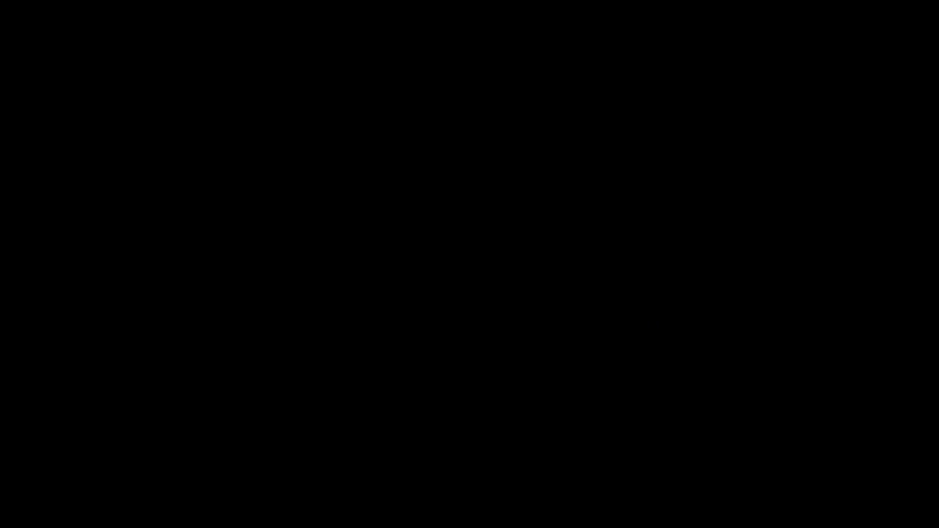
Replace two digits in the copied label's size text with 3 and 6.
{"action": "scroll", "coordinate": [640, 344], "scroll_direction": "up", "scroll_amount": 2}
{"action": "left_click", "coordinate": [648, 306]}
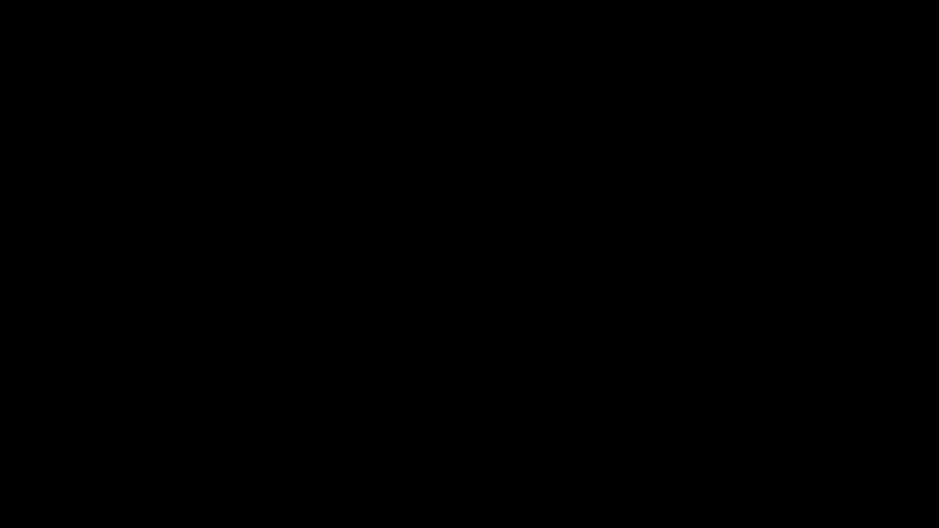
{"action": "left_click", "coordinate": [646, 318]}
{"action": "key", "text": "BackSpace"}
{"action": "key", "text": "3"}
{"action": "left_click", "coordinate": [673, 309]}
{"action": "key", "text": "BackSpace"}
{"action": "key", "text": "6"}
{"action": "key", "text": "Return"}
Move the selected text of the copied label a short distance.
{"action": "left_click", "coordinate": [686, 295]}
{"action": "key", "text": "m"}
{"action": "key", "text": "Return"}
{"action": "left_click", "coordinate": [609, 294]}
{"action": "scroll", "coordinate": [633, 294], "scroll_direction": "up", "scroll_amount": 2}
{"action": "left_click", "coordinate": [596, 299]}
Rotate the copied label with its size text about a picked base point.
{"action": "scroll", "coordinate": [686, 281], "scroll_direction": "down", "scroll_amount": 3}
{"action": "left_click_drag", "start_coordinate": [771, 246], "coordinate": [749, 257]}
{"action": "left_click", "coordinate": [648, 351]}
{"action": "type", "text": "RO"}
{"action": "key", "text": "Return"}
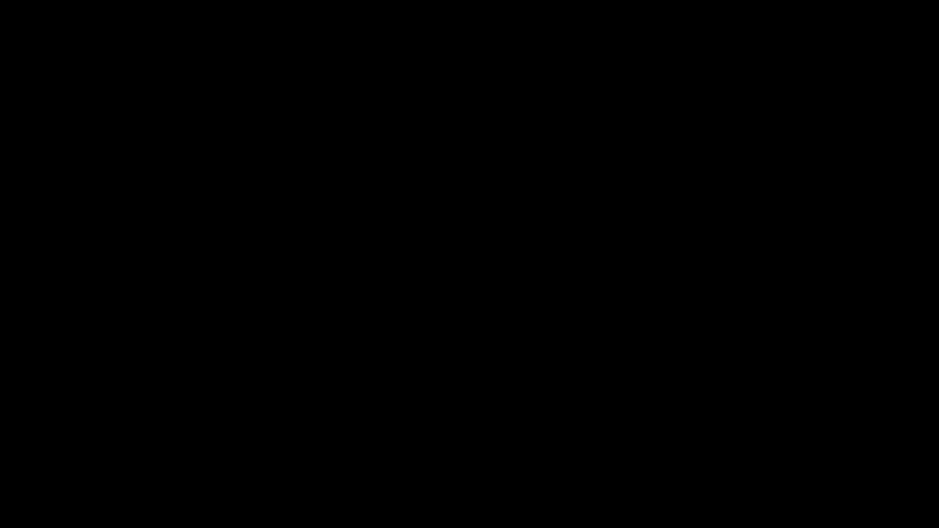
{"action": "left_click", "coordinate": [679, 309]}
{"action": "key", "text": "F8"}
{"action": "scroll", "coordinate": [625, 321], "scroll_direction": "down", "scroll_amount": 1}
{"action": "middle_click_drag", "start_coordinate": [638, 375], "coordinate": [627, 300]}
{"action": "left_click", "coordinate": [635, 348]}
Move the rotated label with its size text to its place in the house plan.
{"action": "left_click_drag", "start_coordinate": [686, 223], "coordinate": [681, 229]}
{"action": "left_click", "coordinate": [634, 283]}
{"action": "key", "text": "m"}
{"action": "key", "text": "Return"}
{"action": "left_click", "coordinate": [645, 242]}
{"action": "key", "text": "F8"}
{"action": "middle_click_drag", "start_coordinate": [459, 292], "coordinate": [458, 280]}
{"action": "scroll", "coordinate": [475, 250], "scroll_direction": "down", "scroll_amount": 2}
{"action": "scroll", "coordinate": [478, 303], "scroll_direction": "up", "scroll_amount": 3}
{"action": "left_click", "coordinate": [483, 265]}
Examine the labelled house plan, overall and in close-up.
{"action": "scroll", "coordinate": [504, 252], "scroll_direction": "down", "scroll_amount": 2}
{"action": "middle_click_drag", "start_coordinate": [541, 318], "coordinate": [564, 237]}
{"action": "middle_click_drag", "start_coordinate": [573, 219], "coordinate": [575, 214]}
{"action": "middle_click_drag", "start_coordinate": [533, 320], "coordinate": [542, 227]}
{"action": "scroll", "coordinate": [526, 332], "scroll_direction": "up", "scroll_amount": 2}
{"action": "scroll", "coordinate": [526, 332], "scroll_direction": "down", "scroll_amount": 3}
{"action": "middle_click_drag", "start_coordinate": [535, 360], "coordinate": [506, 269]}
{"action": "middle_click_drag", "start_coordinate": [505, 309], "coordinate": [499, 242]}
{"action": "middle_click_drag", "start_coordinate": [499, 242], "coordinate": [499, 222]}
{"action": "middle_click", "coordinate": [500, 222]}
{"action": "scroll", "coordinate": [298, 407], "scroll_direction": "up", "scroll_amount": 1}
{"action": "middle_click_drag", "start_coordinate": [341, 238], "coordinate": [364, 353]}
{"action": "scroll", "coordinate": [593, 391], "scroll_direction": "down", "scroll_amount": 1}
{"action": "middle_click", "coordinate": [591, 386]}
{"action": "middle_click_drag", "start_coordinate": [591, 386], "coordinate": [589, 385]}
{"action": "middle_click_drag", "start_coordinate": [589, 385], "coordinate": [579, 292]}
{"action": "middle_click", "coordinate": [578, 290]}
{"action": "scroll", "coordinate": [468, 261], "scroll_direction": "down", "scroll_amount": 2}
{"action": "scroll", "coordinate": [459, 246], "scroll_direction": "up", "scroll_amount": 4}
{"action": "scroll", "coordinate": [541, 120], "scroll_direction": "up", "scroll_amount": 1}
Examine the labelled house plan, overall and in close-up.
{"action": "scroll", "coordinate": [414, 347], "scroll_direction": "down", "scroll_amount": 1}
{"action": "scroll", "coordinate": [425, 288], "scroll_direction": "up", "scroll_amount": 2}
{"action": "scroll", "coordinate": [425, 287], "scroll_direction": "down", "scroll_amount": 2}
{"action": "middle_click_drag", "start_coordinate": [518, 343], "coordinate": [469, 221]}
{"action": "scroll", "coordinate": [483, 355], "scroll_direction": "down", "scroll_amount": 1}
{"action": "middle_click_drag", "start_coordinate": [483, 355], "coordinate": [473, 319]}
{"action": "middle_click_drag", "start_coordinate": [473, 319], "coordinate": [464, 277]}
{"action": "scroll", "coordinate": [442, 290], "scroll_direction": "up", "scroll_amount": 2}
{"action": "scroll", "coordinate": [447, 314], "scroll_direction": "down", "scroll_amount": 1}
{"action": "middle_click_drag", "start_coordinate": [447, 313], "coordinate": [469, 245]}
{"action": "middle_click", "coordinate": [469, 245]}
{"action": "middle_click", "coordinate": [469, 245]}
{"action": "scroll", "coordinate": [538, 274], "scroll_direction": "down", "scroll_amount": 3}
{"action": "scroll", "coordinate": [568, 284], "scroll_direction": "up", "scroll_amount": 2}
{"action": "scroll", "coordinate": [409, 347], "scroll_direction": "up", "scroll_amount": 3}
{"action": "scroll", "coordinate": [608, 346], "scroll_direction": "down", "scroll_amount": 2}
{"action": "middle_click_drag", "start_coordinate": [603, 337], "coordinate": [555, 395]}
{"action": "middle_click_drag", "start_coordinate": [555, 395], "coordinate": [545, 404]}
{"action": "scroll", "coordinate": [651, 179], "scroll_direction": "up", "scroll_amount": 1}
{"action": "scroll", "coordinate": [650, 185], "scroll_direction": "down", "scroll_amount": 1}
Switch to the layout and delete its existing viewport.
{"action": "left_click", "coordinate": [112, 485]}
{"action": "left_click_drag", "start_coordinate": [628, 153], "coordinate": [621, 163]}
{"action": "left_click", "coordinate": [395, 338]}
{"action": "key", "text": "Delete"}
Modify the layout's page setup for plotting the house plan.
{"action": "right_click_drag", "start_coordinate": [105, 488], "coordinate": [100, 490]}
{"action": "right_click", "coordinate": [95, 485]}
{"action": "left_click", "coordinate": [165, 275]}
{"action": "left_click", "coordinate": [165, 282]}
{"action": "left_click", "coordinate": [574, 223]}
{"action": "left_click", "coordinate": [387, 148]}
{"action": "left_click", "coordinate": [336, 302]}
{"action": "left_click", "coordinate": [362, 268]}
{"action": "scroll", "coordinate": [345, 217], "scroll_direction": "down", "scroll_amount": 12}
{"action": "left_click", "coordinate": [304, 219]}
{"action": "left_click", "coordinate": [527, 322]}
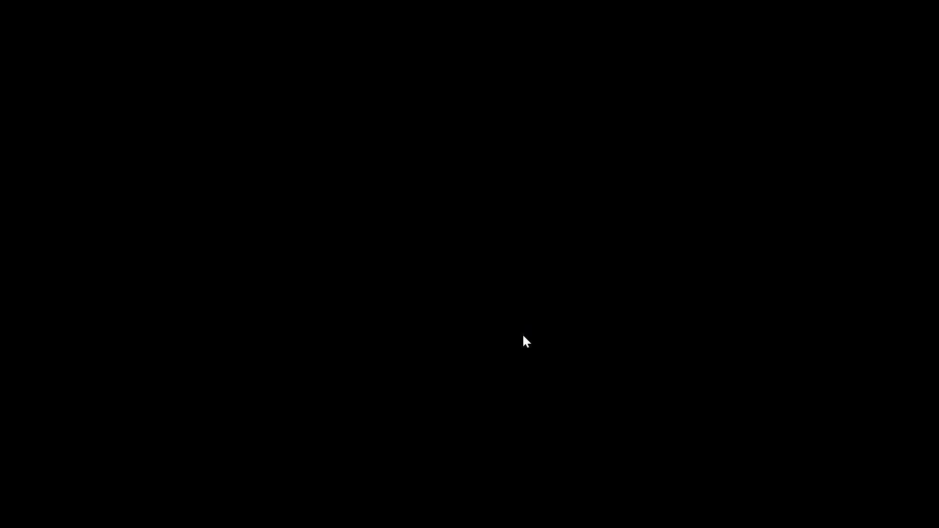
{"action": "left_click", "coordinate": [523, 335]}
{"action": "left_click", "coordinate": [461, 61]}
{"action": "left_click", "coordinate": [536, 425]}
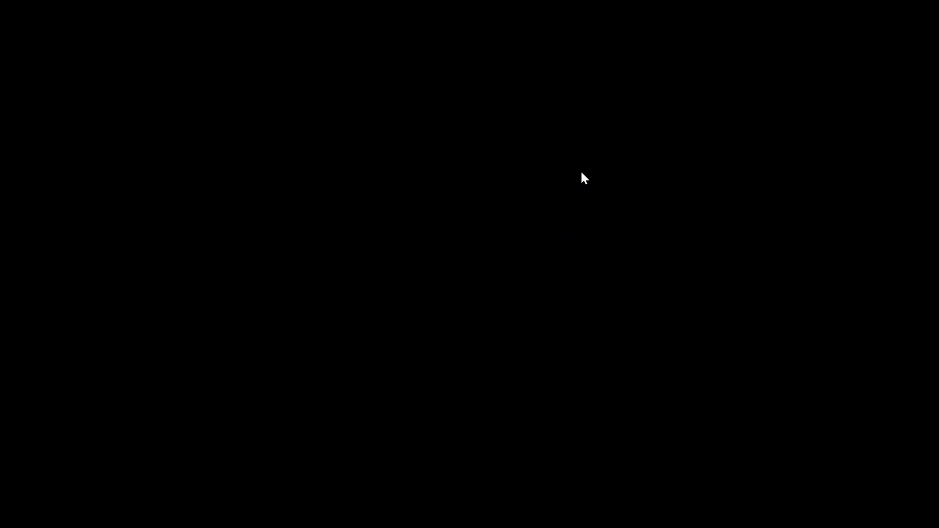
{"action": "left_click", "coordinate": [581, 172]}
{"action": "left_click", "coordinate": [521, 398]}
Create a new viewport on the layout with the VIEWPORTS command to show the house plan.
{"action": "key", "text": "v"}
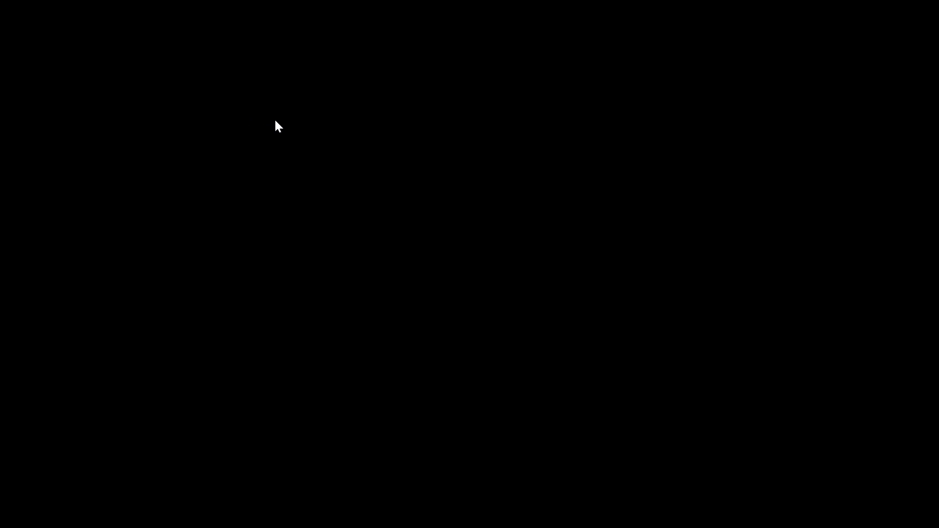
{"action": "left_click", "coordinate": [281, 120]}
{"action": "left_click", "coordinate": [501, 292]}
{"action": "type", "text": "VIEWPORTS"}
{"action": "key", "text": "Return"}
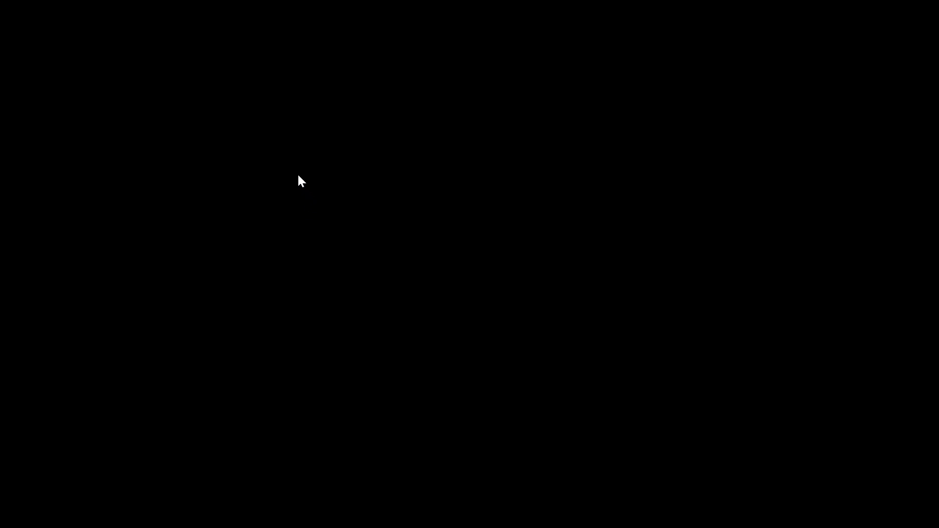
{"action": "left_click", "coordinate": [298, 175]}
{"action": "left_click", "coordinate": [517, 405]}
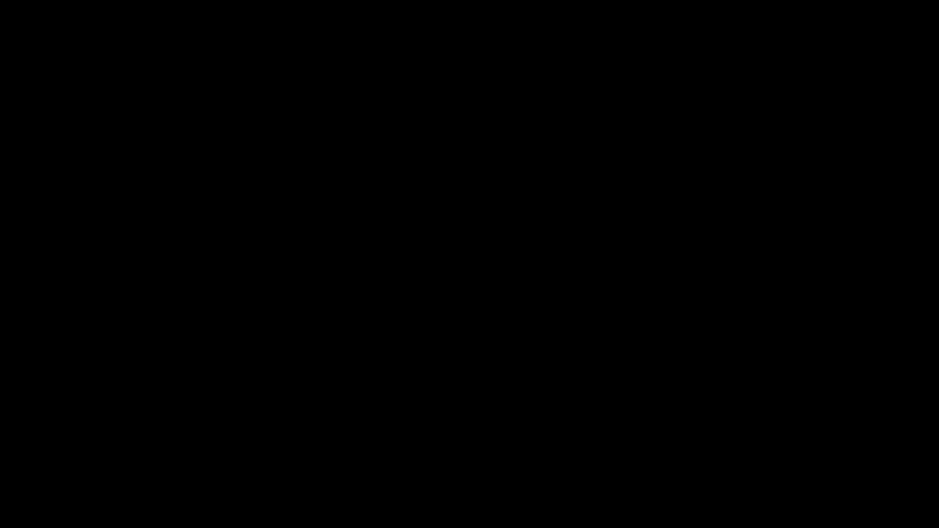
{"action": "left_click", "coordinate": [245, 143]}
{"action": "scroll", "coordinate": [607, 329], "scroll_direction": "down", "scroll_amount": 2}
{"action": "scroll", "coordinate": [646, 376], "scroll_direction": "up", "scroll_amount": 1}
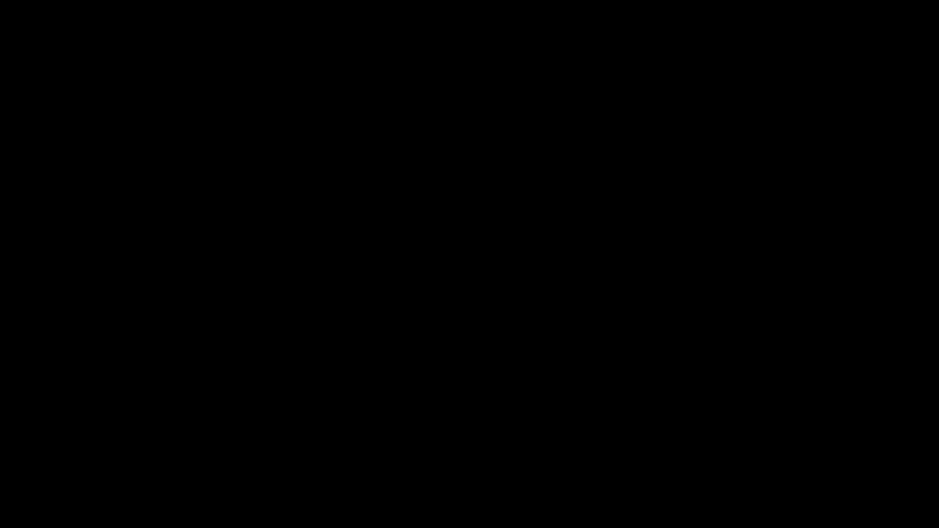
{"action": "left_click", "coordinate": [639, 383]}
{"action": "middle_click_drag", "start_coordinate": [571, 318], "coordinate": [525, 320]}
{"action": "scroll", "coordinate": [515, 321], "scroll_direction": "up", "scroll_amount": 2}
{"action": "scroll", "coordinate": [384, 316], "scroll_direction": "up", "scroll_amount": 1}
{"action": "scroll", "coordinate": [388, 328], "scroll_direction": "down", "scroll_amount": 1}
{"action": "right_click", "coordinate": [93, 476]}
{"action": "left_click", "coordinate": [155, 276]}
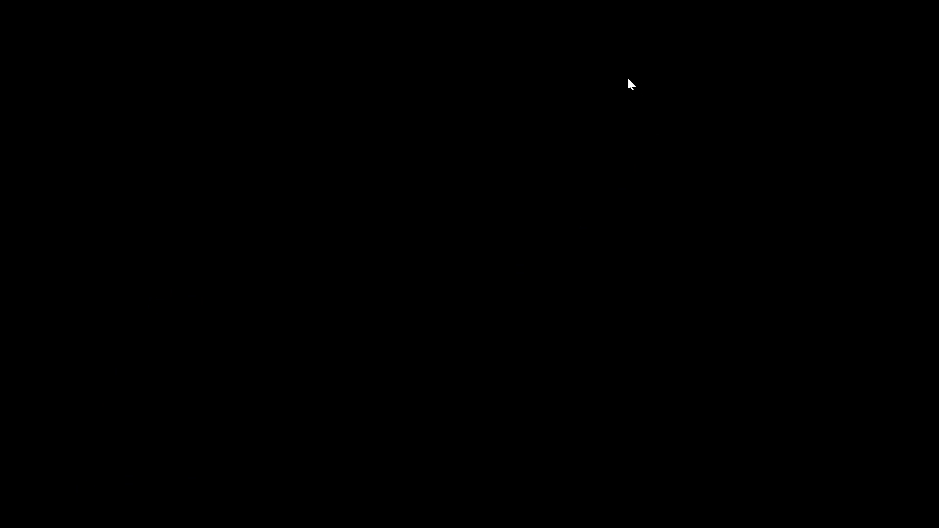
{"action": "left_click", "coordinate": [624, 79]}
Preview the layout's plot and examine the house plan on the sheet, overall and in close-up.
{"action": "right_click", "coordinate": [110, 480]}
{"action": "left_click", "coordinate": [157, 307]}
{"action": "left_click", "coordinate": [236, 425]}
{"action": "scroll", "coordinate": [444, 322], "scroll_direction": "up", "scroll_amount": 2}
{"action": "scroll", "coordinate": [537, 331], "scroll_direction": "down", "scroll_amount": 2}
{"action": "scroll", "coordinate": [515, 347], "scroll_direction": "up", "scroll_amount": 1}
{"action": "middle_click_drag", "start_coordinate": [529, 299], "coordinate": [507, 338]}
{"action": "scroll", "coordinate": [436, 396], "scroll_direction": "up", "scroll_amount": 3}
{"action": "scroll", "coordinate": [434, 397], "scroll_direction": "down", "scroll_amount": 3}
{"action": "scroll", "coordinate": [547, 414], "scroll_direction": "down", "scroll_amount": 1}
{"action": "scroll", "coordinate": [606, 373], "scroll_direction": "down", "scroll_amount": 2}
{"action": "scroll", "coordinate": [606, 420], "scroll_direction": "up", "scroll_amount": 2}
{"action": "scroll", "coordinate": [593, 436], "scroll_direction": "down", "scroll_amount": 1}
{"action": "scroll", "coordinate": [518, 455], "scroll_direction": "up", "scroll_amount": 2}
{"action": "scroll", "coordinate": [512, 452], "scroll_direction": "down", "scroll_amount": 2}
{"action": "scroll", "coordinate": [638, 269], "scroll_direction": "up", "scroll_amount": 3}
{"action": "scroll", "coordinate": [640, 268], "scroll_direction": "down", "scroll_amount": 2}
{"action": "middle_click_drag", "start_coordinate": [384, 170], "coordinate": [402, 350]}
{"action": "middle_click_drag", "start_coordinate": [402, 350], "coordinate": [394, 383]}
{"action": "middle_click_drag", "start_coordinate": [393, 383], "coordinate": [384, 374]}
{"action": "middle_click_drag", "start_coordinate": [384, 372], "coordinate": [386, 360]}
{"action": "scroll", "coordinate": [322, 80], "scroll_direction": "up", "scroll_amount": 2}
{"action": "scroll", "coordinate": [376, 152], "scroll_direction": "down", "scroll_amount": 1}
{"action": "scroll", "coordinate": [615, 340], "scroll_direction": "down", "scroll_amount": 1}
{"action": "scroll", "coordinate": [667, 377], "scroll_direction": "down", "scroll_amount": 1}
{"action": "scroll", "coordinate": [648, 398], "scroll_direction": "up", "scroll_amount": 2}
{"action": "scroll", "coordinate": [648, 398], "scroll_direction": "down", "scroll_amount": 3}
{"action": "scroll", "coordinate": [615, 430], "scroll_direction": "up", "scroll_amount": 3}
{"action": "scroll", "coordinate": [617, 437], "scroll_direction": "down", "scroll_amount": 2}
{"action": "left_click", "coordinate": [93, 31]}
{"action": "left_click", "coordinate": [728, 49]}
Switch to model space and delete the selected unwanted objects from the house plan.
{"action": "left_click", "coordinate": [53, 485]}
{"action": "middle_click", "coordinate": [541, 341]}
{"action": "left_click", "coordinate": [512, 297]}
{"action": "left_click", "coordinate": [513, 288]}
{"action": "scroll", "coordinate": [486, 327], "scroll_direction": "up", "scroll_amount": 2}
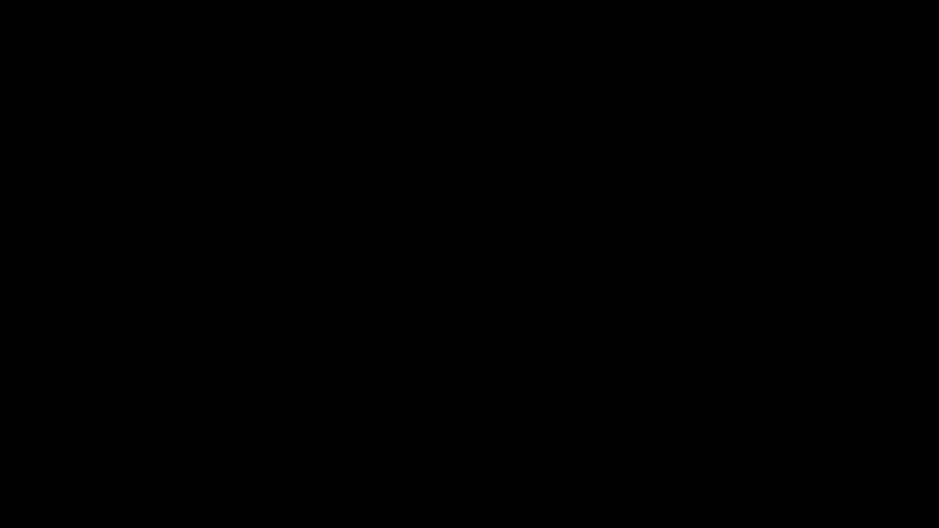
{"action": "left_click", "coordinate": [502, 301]}
{"action": "key", "text": "Delete"}
{"action": "scroll", "coordinate": [483, 299], "scroll_direction": "up", "scroll_amount": 2}
{"action": "left_click", "coordinate": [499, 290]}
{"action": "key", "text": "Delete"}
Select the neighbouring unwanted objects in the house plan and delete them.
{"action": "left_click", "coordinate": [605, 361]}
{"action": "left_click", "coordinate": [676, 366]}
{"action": "middle_click_drag", "start_coordinate": [601, 396], "coordinate": [584, 360]}
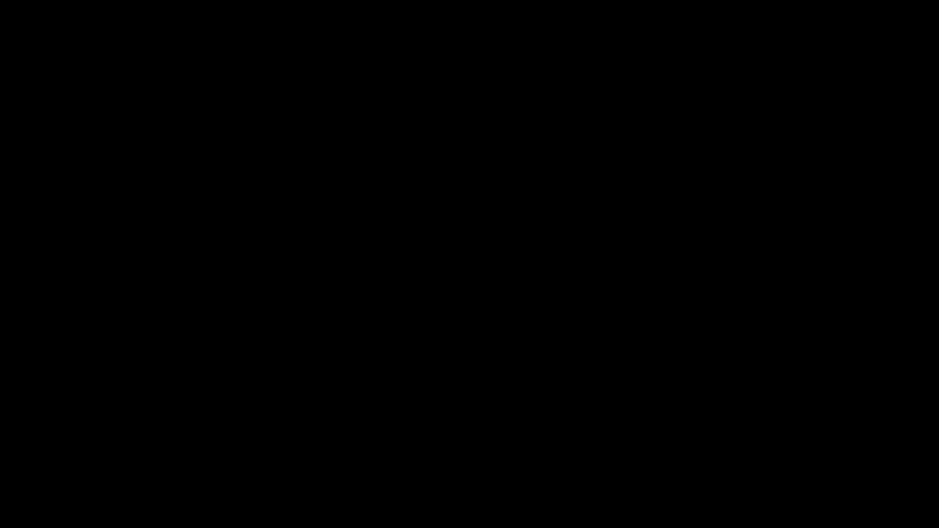
{"action": "left_click", "coordinate": [582, 362]}
{"action": "left_click", "coordinate": [662, 356]}
{"action": "key", "text": "Delete"}
Select the group of unwanted objects in the house plan and delete them together.
{"action": "scroll", "coordinate": [658, 359], "scroll_direction": "down", "scroll_amount": 3}
{"action": "scroll", "coordinate": [695, 286], "scroll_direction": "down", "scroll_amount": 2}
{"action": "scroll", "coordinate": [663, 396], "scroll_direction": "up", "scroll_amount": 3}
{"action": "scroll", "coordinate": [629, 253], "scroll_direction": "up", "scroll_amount": 2}
{"action": "left_click", "coordinate": [650, 264]}
{"action": "left_click", "coordinate": [606, 307]}
{"action": "left_click", "coordinate": [591, 318]}
{"action": "left_click", "coordinate": [721, 360]}
{"action": "left_click", "coordinate": [808, 371]}
{"action": "left_click", "coordinate": [804, 393]}
{"action": "left_click", "coordinate": [702, 394]}
{"action": "left_click", "coordinate": [636, 402]}
{"action": "scroll", "coordinate": [655, 290], "scroll_direction": "down", "scroll_amount": 3}
{"action": "key", "text": "Delete"}
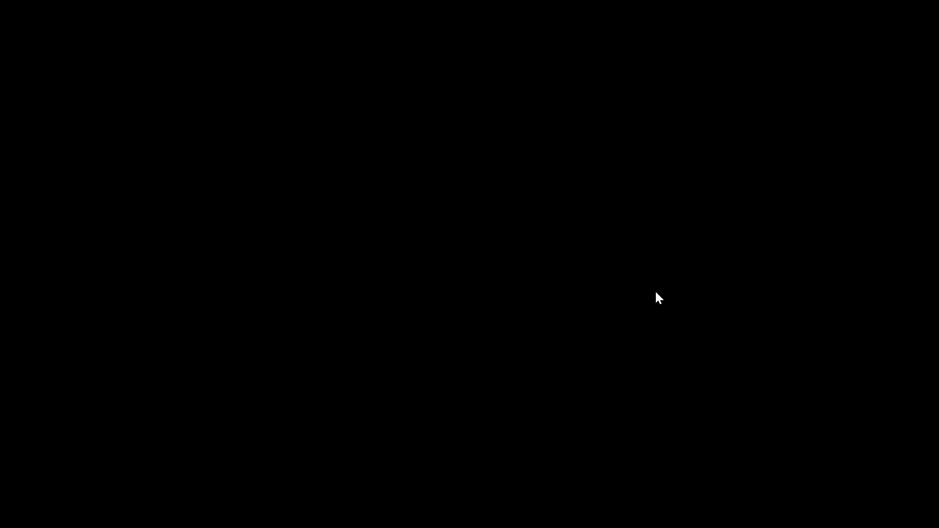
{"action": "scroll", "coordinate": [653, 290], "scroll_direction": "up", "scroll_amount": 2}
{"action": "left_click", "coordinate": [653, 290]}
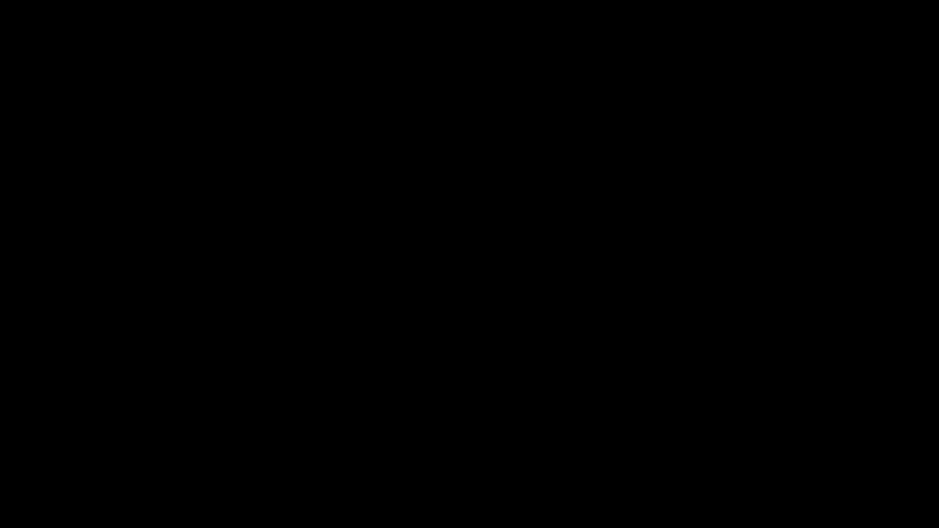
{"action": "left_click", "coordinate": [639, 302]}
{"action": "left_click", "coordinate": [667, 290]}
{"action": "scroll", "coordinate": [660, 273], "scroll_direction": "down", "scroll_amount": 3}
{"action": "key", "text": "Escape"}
Copy the selected object from its base point to another location in the house plan with the COPY command.
{"action": "scroll", "coordinate": [695, 198], "scroll_direction": "up", "scroll_amount": 2}
{"action": "scroll", "coordinate": [598, 366], "scroll_direction": "up", "scroll_amount": 2}
{"action": "scroll", "coordinate": [608, 358], "scroll_direction": "down", "scroll_amount": 3}
{"action": "scroll", "coordinate": [636, 387], "scroll_direction": "up", "scroll_amount": 2}
{"action": "scroll", "coordinate": [683, 242], "scroll_direction": "down", "scroll_amount": 1}
{"action": "middle_click_drag", "start_coordinate": [685, 215], "coordinate": [682, 291]}
{"action": "left_click", "coordinate": [645, 155]}
{"action": "type", "text": "CO"}
{"action": "key", "text": "Return"}
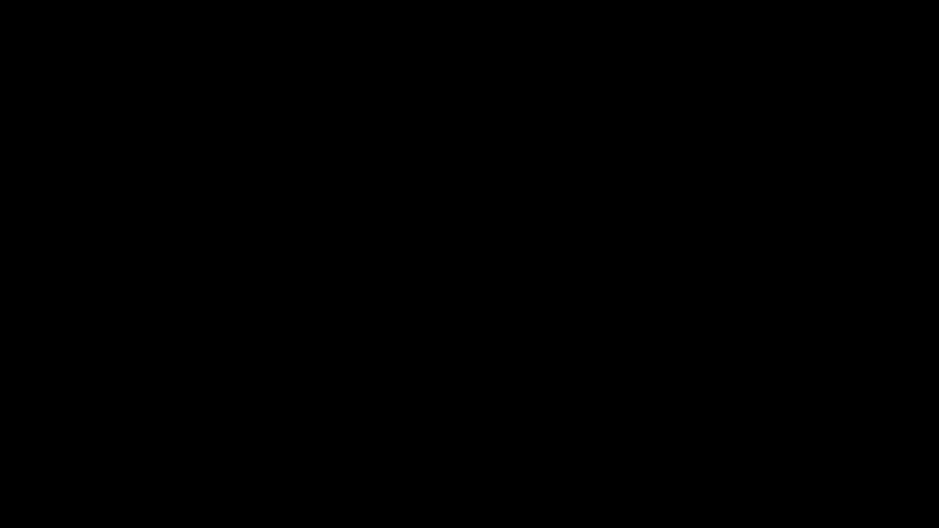
{"action": "left_click", "coordinate": [637, 161]}
{"action": "scroll", "coordinate": [632, 296], "scroll_direction": "down", "scroll_amount": 2}
{"action": "scroll", "coordinate": [624, 336], "scroll_direction": "up", "scroll_amount": 4}
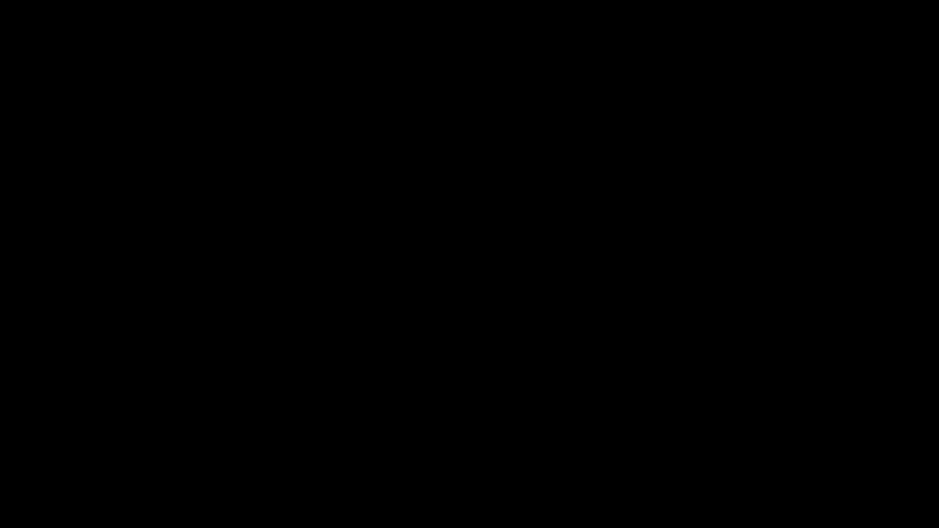
{"action": "left_click", "coordinate": [604, 353]}
{"action": "scroll", "coordinate": [698, 305], "scroll_direction": "down", "scroll_amount": 2}
{"action": "key", "text": "Escape"}
Switch to the layout and preview its plot to examine the edited house plan on the sheet.
{"action": "left_click", "coordinate": [86, 479]}
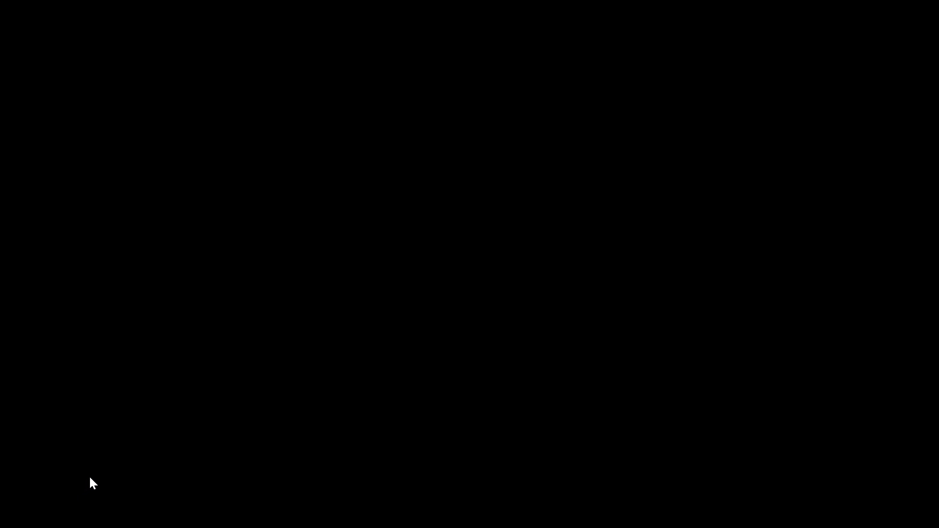
{"action": "right_click", "coordinate": [89, 477]}
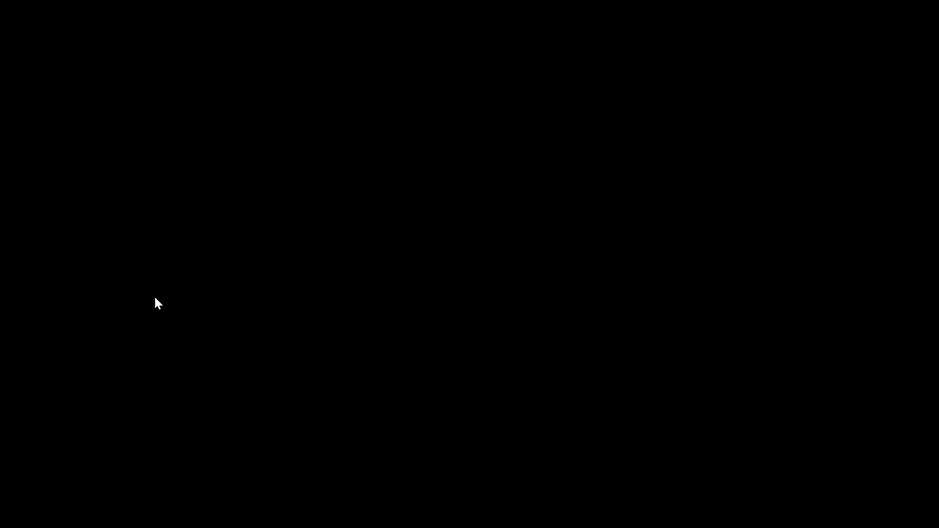
{"action": "left_click", "coordinate": [155, 297]}
{"action": "left_click", "coordinate": [249, 429]}
{"action": "scroll", "coordinate": [426, 374], "scroll_direction": "up", "scroll_amount": 2}
{"action": "scroll", "coordinate": [426, 374], "scroll_direction": "down", "scroll_amount": 3}
{"action": "scroll", "coordinate": [435, 359], "scroll_direction": "up", "scroll_amount": 2}
{"action": "left_click", "coordinate": [94, 29]}
{"action": "left_click", "coordinate": [739, 53]}
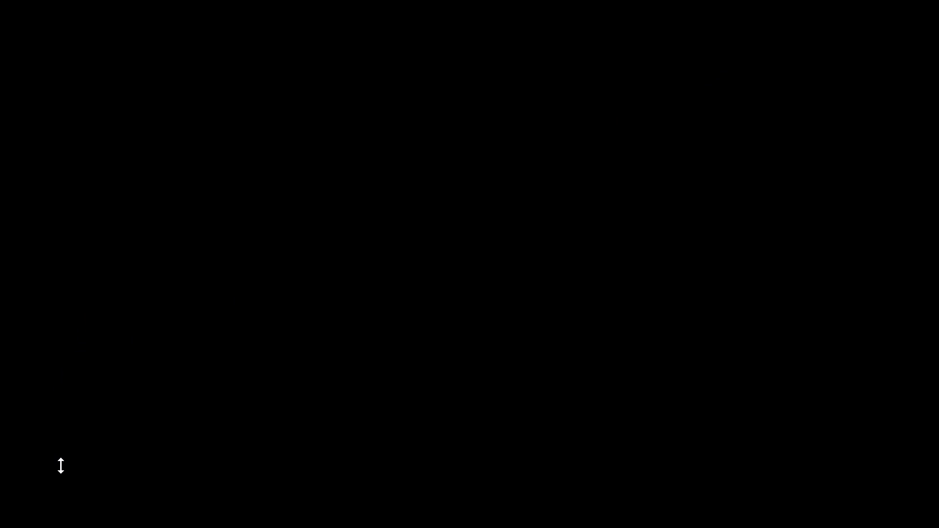
Return to model space and delete another unwanted object from the house plan.
{"action": "left_click", "coordinate": [62, 476]}
{"action": "scroll", "coordinate": [676, 340], "scroll_direction": "up", "scroll_amount": 2}
{"action": "left_click", "coordinate": [702, 293]}
{"action": "key", "text": "Delete"}
Delete two more sets of unwanted objects from neighbouring areas of the house plan.
{"action": "scroll", "coordinate": [699, 282], "scroll_direction": "down", "scroll_amount": 4}
{"action": "middle_click_drag", "start_coordinate": [764, 200], "coordinate": [723, 260]}
{"action": "scroll", "coordinate": [719, 252], "scroll_direction": "up", "scroll_amount": 2}
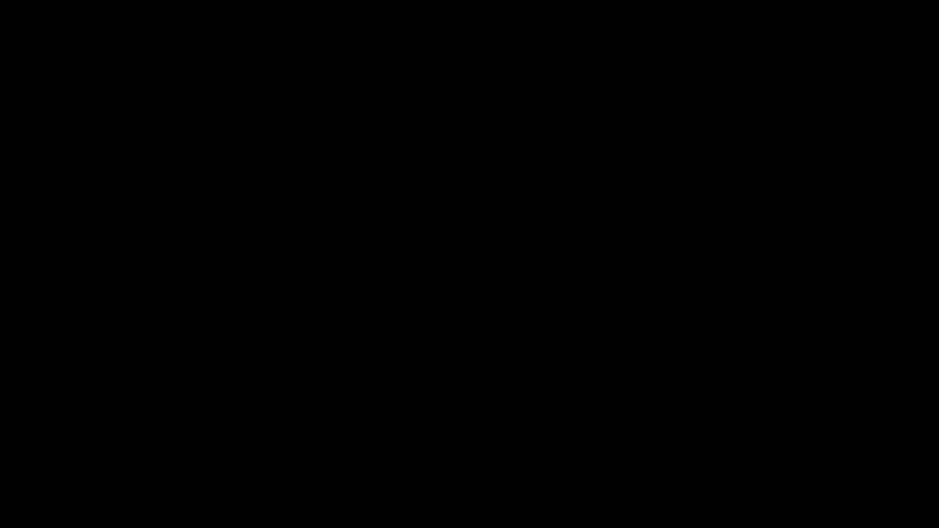
{"action": "left_click", "coordinate": [675, 256]}
{"action": "left_click", "coordinate": [594, 283]}
{"action": "key", "text": "Delete"}
{"action": "scroll", "coordinate": [512, 331], "scroll_direction": "down", "scroll_amount": 3}
{"action": "scroll", "coordinate": [529, 374], "scroll_direction": "up", "scroll_amount": 3}
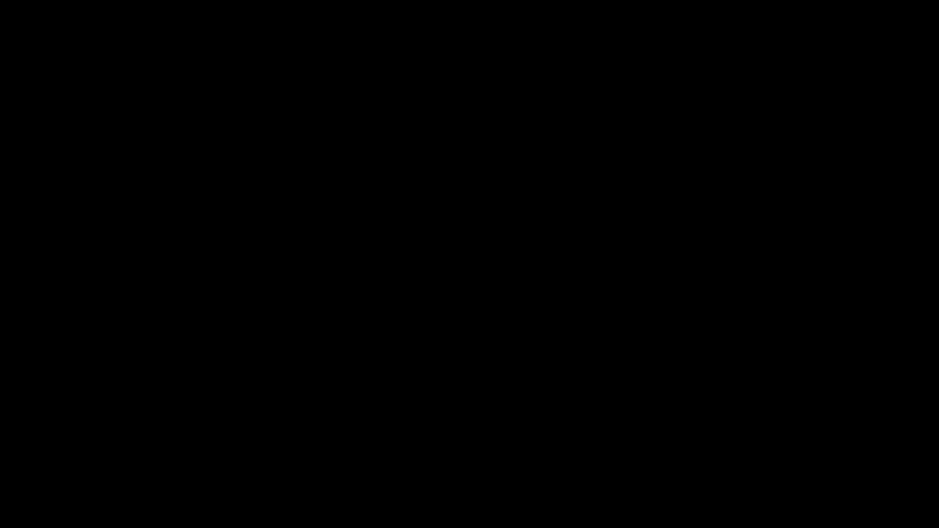
{"action": "left_click", "coordinate": [543, 358]}
{"action": "left_click", "coordinate": [506, 384]}
{"action": "key", "text": "Delete"}
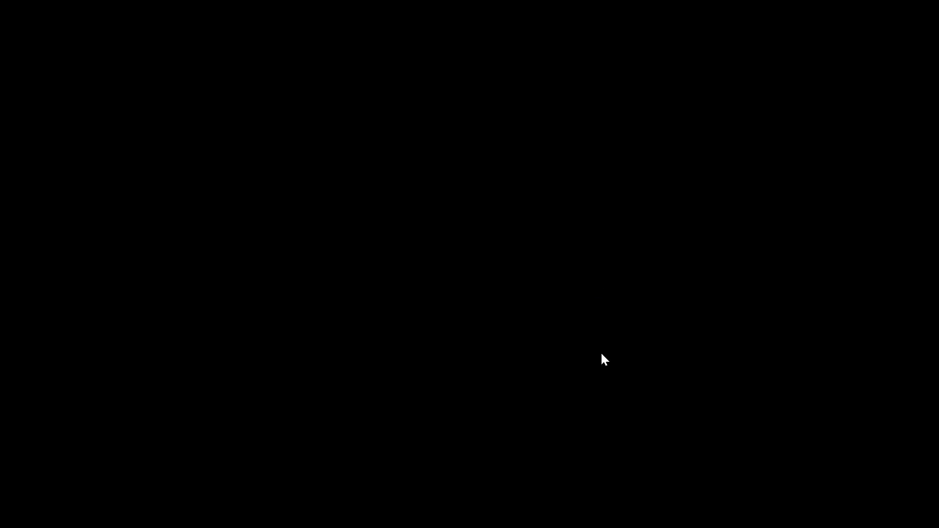
Delete another unwanted object from the house plan.
{"action": "left_click", "coordinate": [595, 356]}
{"action": "left_click", "coordinate": [567, 374]}
{"action": "key", "text": "Delete"}
Open another drawing alongside the house plan.
{"action": "left_click", "coordinate": [23, 124]}
{"action": "left_click", "coordinate": [65, 243]}
{"action": "left_click", "coordinate": [201, 282]}
{"action": "left_click", "coordinate": [483, 388]}
{"action": "left_click", "coordinate": [61, 482]}
Select the needed object in the other drawing and copy it to the clipboard.
{"action": "middle_click_drag", "start_coordinate": [393, 361], "coordinate": [367, 340]}
{"action": "scroll", "coordinate": [412, 318], "scroll_direction": "up", "scroll_amount": 3}
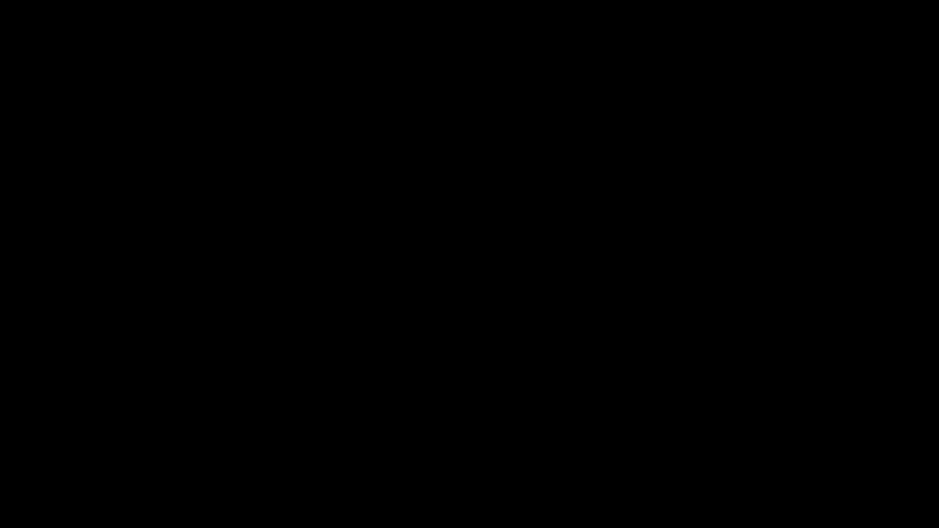
{"action": "left_click", "coordinate": [437, 343]}
{"action": "left_click", "coordinate": [449, 350]}
{"action": "scroll", "coordinate": [507, 383], "scroll_direction": "down", "scroll_amount": 1}
{"action": "middle_click_drag", "start_coordinate": [516, 405], "coordinate": [507, 398]}
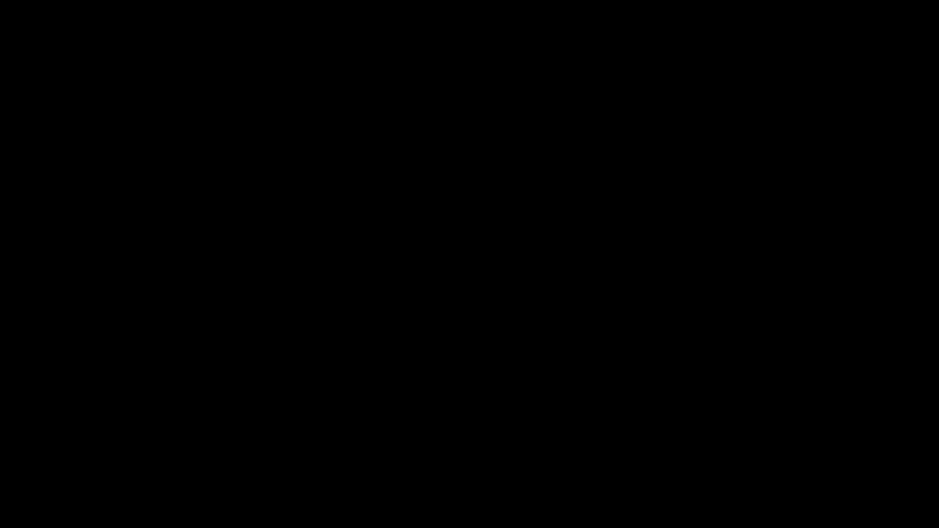
{"action": "left_click", "coordinate": [521, 397]}
{"action": "middle_click_drag", "start_coordinate": [519, 402], "coordinate": [481, 329]}
{"action": "scroll", "coordinate": [491, 343], "scroll_direction": "up", "scroll_amount": 1}
{"action": "left_click", "coordinate": [484, 355]}
{"action": "key", "text": "ctrl+c"}
Return to the house plan and paste the copied object into it.
{"action": "left_click", "coordinate": [95, 118]}
{"action": "key", "text": "ctrl+v"}
{"action": "left_click", "coordinate": [221, 366]}
Delete an unwanted object near the pasted one.
{"action": "scroll", "coordinate": [281, 279], "scroll_direction": "up", "scroll_amount": 2}
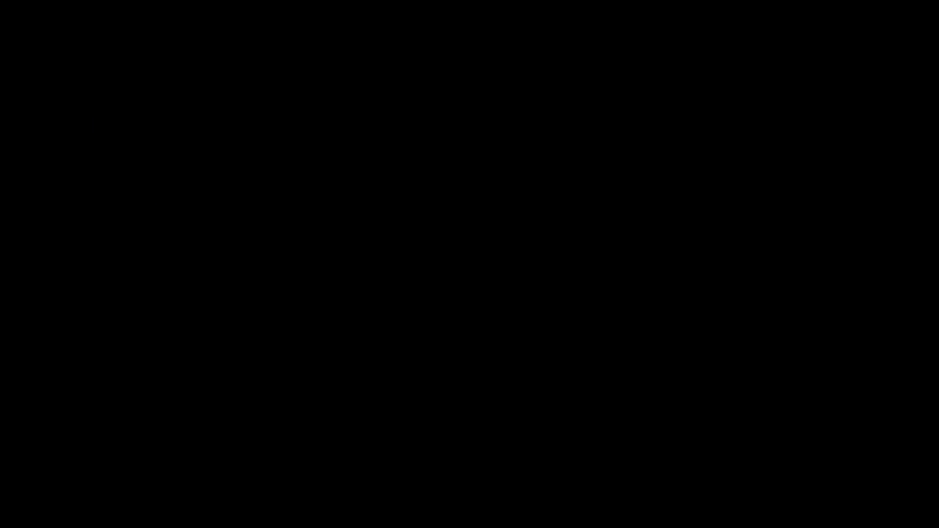
{"action": "left_click", "coordinate": [275, 281]}
{"action": "key", "text": "Delete"}
Rotate the pasted object about a picked base point with the ROTATE command.
{"action": "scroll", "coordinate": [275, 281], "scroll_direction": "down", "scroll_amount": 2}
{"action": "left_click_drag", "start_coordinate": [343, 236], "coordinate": [335, 248]}
{"action": "left_click", "coordinate": [189, 360]}
{"action": "type", "text": "RO"}
{"action": "key", "text": "Return"}
{"action": "left_click", "coordinate": [265, 307]}
{"action": "left_click", "coordinate": [268, 173]}
Mirror the rotated object across a picked mirror line with the MIRROR command, erasing the source object.
{"action": "left_click", "coordinate": [331, 212]}
{"action": "left_click", "coordinate": [261, 244]}
{"action": "type", "text": "MI"}
{"action": "key", "text": "Return"}
{"action": "left_click", "coordinate": [168, 298]}
{"action": "key", "text": "F8"}
{"action": "left_click", "coordinate": [454, 286]}
{"action": "type", "text": "YS"}
{"action": "key", "text": "Return"}
{"action": "type", "text": "YES"}
{"action": "key", "text": "Return"}
Move the mirrored object from its base point to its place in the house plan with the MOVE command.
{"action": "left_click", "coordinate": [335, 324]}
{"action": "left_click", "coordinate": [288, 367]}
{"action": "key", "text": "m"}
{"action": "key", "text": "Return"}
{"action": "scroll", "coordinate": [251, 360], "scroll_direction": "up", "scroll_amount": 2}
{"action": "scroll", "coordinate": [292, 293], "scroll_direction": "up", "scroll_amount": 1}
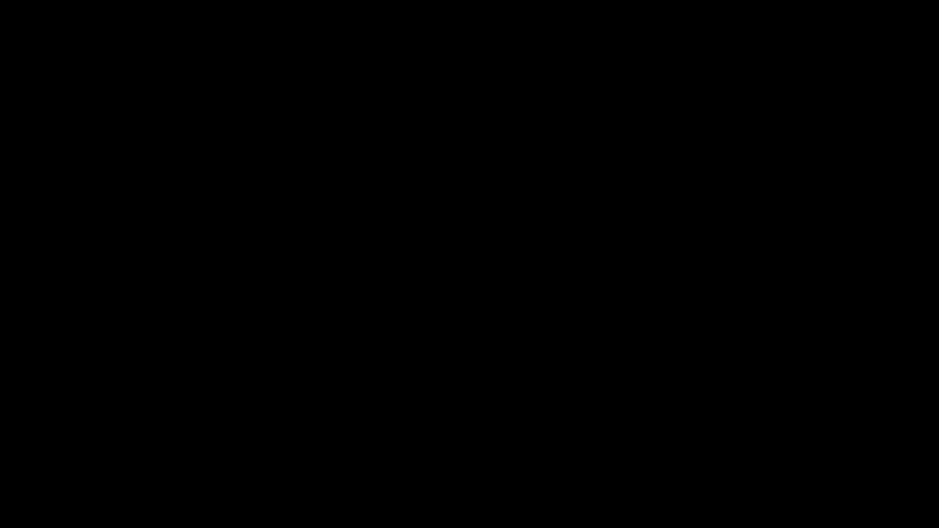
{"action": "left_click", "coordinate": [292, 289]}
{"action": "key", "text": "F8"}
{"action": "scroll", "coordinate": [309, 310], "scroll_direction": "up", "scroll_amount": 2}
{"action": "left_click", "coordinate": [277, 310]}
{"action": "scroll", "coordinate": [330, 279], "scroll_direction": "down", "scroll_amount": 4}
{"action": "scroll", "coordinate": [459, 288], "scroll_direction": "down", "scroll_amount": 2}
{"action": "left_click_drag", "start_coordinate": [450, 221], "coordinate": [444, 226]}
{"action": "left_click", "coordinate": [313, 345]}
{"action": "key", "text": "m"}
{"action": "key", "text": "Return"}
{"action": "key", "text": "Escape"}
Copy the selected objects with the COPY command from a picked base point to another place in the house plan.
{"action": "left_click", "coordinate": [447, 223]}
{"action": "left_click", "coordinate": [343, 311]}
{"action": "type", "text": "CO"}
{"action": "key", "text": "Return"}
{"action": "scroll", "coordinate": [373, 220], "scroll_direction": "up", "scroll_amount": 2}
{"action": "left_click", "coordinate": [403, 264]}
{"action": "scroll", "coordinate": [732, 229], "scroll_direction": "down", "scroll_amount": 2}
{"action": "middle_click_drag", "start_coordinate": [718, 242], "coordinate": [697, 242]}
{"action": "middle_click_drag", "start_coordinate": [697, 242], "coordinate": [525, 234]}
{"action": "scroll", "coordinate": [571, 256], "scroll_direction": "up", "scroll_amount": 2}
{"action": "middle_click", "coordinate": [563, 278]}
{"action": "middle_click_drag", "start_coordinate": [563, 278], "coordinate": [544, 247]}
{"action": "middle_click_drag", "start_coordinate": [544, 247], "coordinate": [539, 219]}
{"action": "middle_click_drag", "start_coordinate": [544, 243], "coordinate": [554, 140]}
{"action": "scroll", "coordinate": [471, 290], "scroll_direction": "up", "scroll_amount": 2}
{"action": "scroll", "coordinate": [428, 277], "scroll_direction": "up", "scroll_amount": 4}
{"action": "middle_click_drag", "start_coordinate": [449, 286], "coordinate": [451, 120]}
{"action": "scroll", "coordinate": [472, 126], "scroll_direction": "down", "scroll_amount": 2}
{"action": "scroll", "coordinate": [465, 218], "scroll_direction": "down", "scroll_amount": 4}
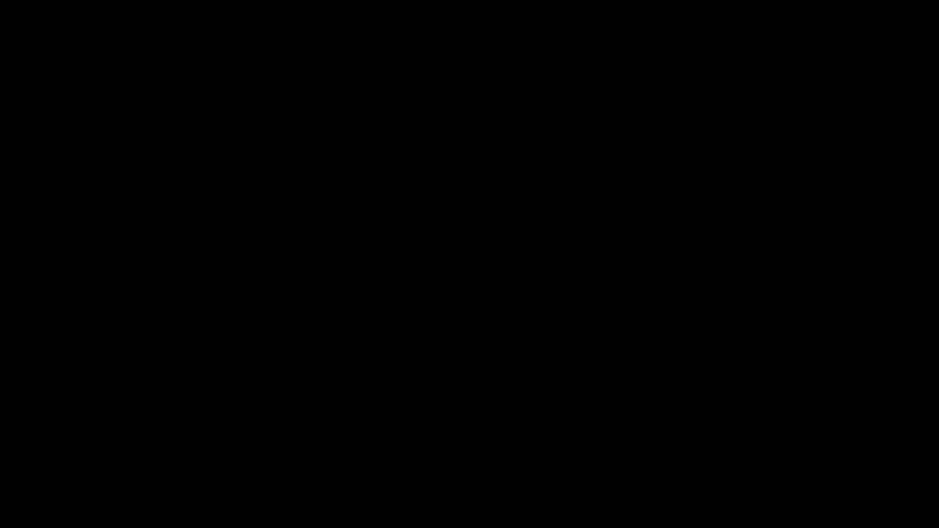
{"action": "left_click", "coordinate": [459, 198]}
Place a second copy of the same objects elsewhere in the plan and end the COPY command.
{"action": "scroll", "coordinate": [626, 165], "scroll_direction": "down", "scroll_amount": 2}
{"action": "middle_click_drag", "start_coordinate": [624, 164], "coordinate": [572, 338]}
{"action": "scroll", "coordinate": [519, 247], "scroll_direction": "up", "scroll_amount": 3}
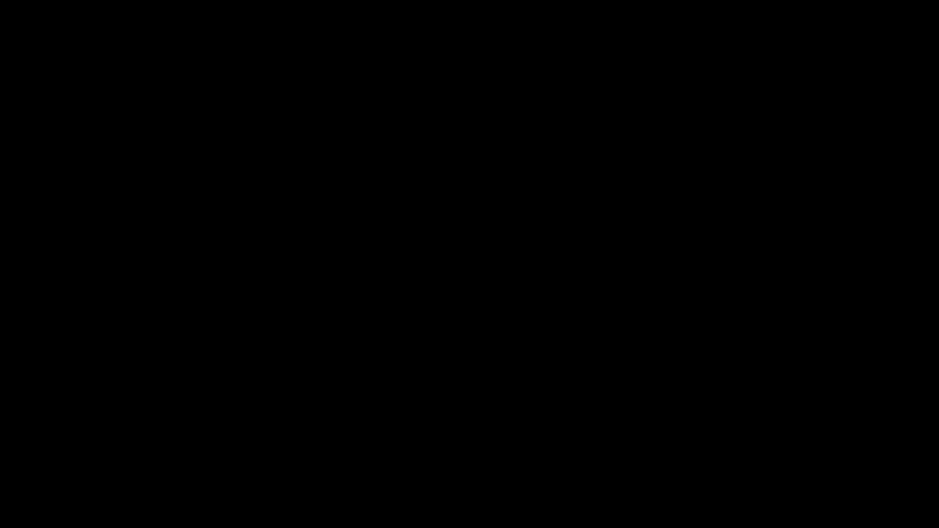
{"action": "left_click", "coordinate": [535, 276]}
{"action": "scroll", "coordinate": [549, 256], "scroll_direction": "down", "scroll_amount": 3}
{"action": "key", "text": "Escape"}
Delete the unwanted objects within a selection window in the house plan.
{"action": "scroll", "coordinate": [559, 309], "scroll_direction": "up", "scroll_amount": 1}
{"action": "scroll", "coordinate": [582, 315], "scroll_direction": "down", "scroll_amount": 1}
{"action": "middle_click_drag", "start_coordinate": [627, 354], "coordinate": [616, 318]}
{"action": "middle_click_drag", "start_coordinate": [616, 318], "coordinate": [615, 295]}
{"action": "left_click_drag", "start_coordinate": [468, 266], "coordinate": [465, 272]}
{"action": "left_click", "coordinate": [377, 368]}
{"action": "key", "text": "Delete"}
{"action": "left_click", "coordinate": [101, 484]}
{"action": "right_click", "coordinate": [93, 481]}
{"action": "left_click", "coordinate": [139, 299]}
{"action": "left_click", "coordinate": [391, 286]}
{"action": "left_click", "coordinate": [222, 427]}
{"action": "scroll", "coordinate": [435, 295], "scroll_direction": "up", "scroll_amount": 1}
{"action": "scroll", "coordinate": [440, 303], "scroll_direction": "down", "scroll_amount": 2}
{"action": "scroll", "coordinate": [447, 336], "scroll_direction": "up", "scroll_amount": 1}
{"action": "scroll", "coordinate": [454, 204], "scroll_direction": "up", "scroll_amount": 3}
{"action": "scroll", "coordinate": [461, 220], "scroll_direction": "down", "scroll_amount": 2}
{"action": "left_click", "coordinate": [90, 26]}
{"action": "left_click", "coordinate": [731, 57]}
Set up a hatch for the house plan with the HATCH command.
{"action": "left_click", "coordinate": [64, 484]}
{"action": "scroll", "coordinate": [573, 220], "scroll_direction": "down", "scroll_amount": 1}
{"action": "middle_click_drag", "start_coordinate": [537, 244], "coordinate": [508, 264]}
{"action": "scroll", "coordinate": [544, 256], "scroll_direction": "up", "scroll_amount": 2}
{"action": "type", "text": "HATCH"}
{"action": "key", "text": "Return"}
{"action": "left_click", "coordinate": [436, 65]}
{"action": "middle_click_drag", "start_coordinate": [508, 242], "coordinate": [444, 372]}
{"action": "left_click", "coordinate": [312, 173]}
{"action": "left_click", "coordinate": [871, 72]}
{"action": "left_click", "coordinate": [515, 47]}
{"action": "left_click", "coordinate": [482, 155]}
Hatch the picked areas of the house plan with the HATCH command and finish the hatch.
{"action": "scroll", "coordinate": [300, 266], "scroll_direction": "down", "scroll_amount": 1}
{"action": "middle_click", "coordinate": [315, 272]}
{"action": "type", "text": "HATCH"}
{"action": "key", "text": "Return"}
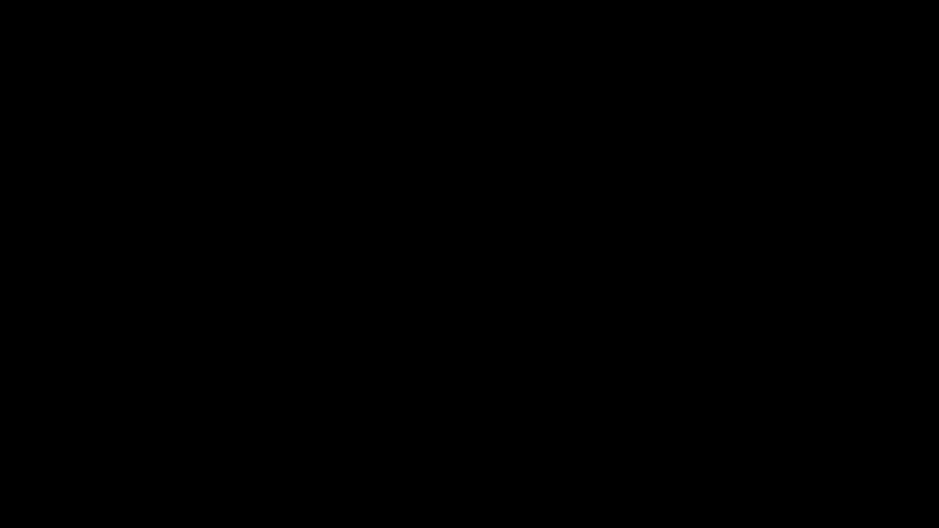
{"action": "left_click", "coordinate": [413, 291]}
{"action": "left_click", "coordinate": [512, 186]}
{"action": "middle_click_drag", "start_coordinate": [512, 187], "coordinate": [512, 194]}
{"action": "middle_click_drag", "start_coordinate": [512, 194], "coordinate": [512, 195]}
{"action": "scroll", "coordinate": [506, 160], "scroll_direction": "up", "scroll_amount": 2}
{"action": "left_click", "coordinate": [325, 167]}
{"action": "middle_click_drag", "start_coordinate": [329, 168], "coordinate": [337, 267]}
{"action": "middle_click", "coordinate": [337, 267]}
{"action": "left_click", "coordinate": [476, 208]}
{"action": "left_click", "coordinate": [878, 84]}
Examine the different parts of the house plan after hatching.
{"action": "scroll", "coordinate": [390, 256], "scroll_direction": "down", "scroll_amount": 3}
{"action": "scroll", "coordinate": [393, 275], "scroll_direction": "up", "scroll_amount": 2}
{"action": "middle_click_drag", "start_coordinate": [408, 335], "coordinate": [405, 308]}
{"action": "scroll", "coordinate": [399, 300], "scroll_direction": "down", "scroll_amount": 2}
{"action": "middle_click_drag", "start_coordinate": [391, 325], "coordinate": [399, 263]}
{"action": "scroll", "coordinate": [400, 263], "scroll_direction": "up", "scroll_amount": 1}
{"action": "scroll", "coordinate": [360, 360], "scroll_direction": "up", "scroll_amount": 3}
{"action": "scroll", "coordinate": [406, 320], "scroll_direction": "down", "scroll_amount": 3}
{"action": "middle_click_drag", "start_coordinate": [452, 216], "coordinate": [451, 233]}
{"action": "scroll", "coordinate": [439, 201], "scroll_direction": "up", "scroll_amount": 1}
{"action": "middle_click_drag", "start_coordinate": [439, 218], "coordinate": [439, 222]}
{"action": "middle_click_drag", "start_coordinate": [439, 222], "coordinate": [432, 269]}
{"action": "scroll", "coordinate": [432, 256], "scroll_direction": "down", "scroll_amount": 1}
{"action": "left_click", "coordinate": [94, 480]}
{"action": "scroll", "coordinate": [302, 340], "scroll_direction": "up", "scroll_amount": 2}
{"action": "scroll", "coordinate": [303, 342], "scroll_direction": "down", "scroll_amount": 3}
{"action": "left_click", "coordinate": [59, 480]}
{"action": "scroll", "coordinate": [424, 351], "scroll_direction": "up", "scroll_amount": 2}
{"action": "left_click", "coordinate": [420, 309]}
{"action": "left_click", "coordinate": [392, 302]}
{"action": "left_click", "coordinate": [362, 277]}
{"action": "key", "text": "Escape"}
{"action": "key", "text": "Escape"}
Move the picked object in the house plan with the MOVE command from a base point to a new location.
{"action": "scroll", "coordinate": [400, 302], "scroll_direction": "up", "scroll_amount": 2}
{"action": "left_click", "coordinate": [400, 302]}
{"action": "key", "text": "m"}
{"action": "key", "text": "Return"}
{"action": "left_click", "coordinate": [257, 263]}
{"action": "middle_click_drag", "start_coordinate": [0, 245], "coordinate": [197, 231]}
{"action": "left_click", "coordinate": [105, 220]}
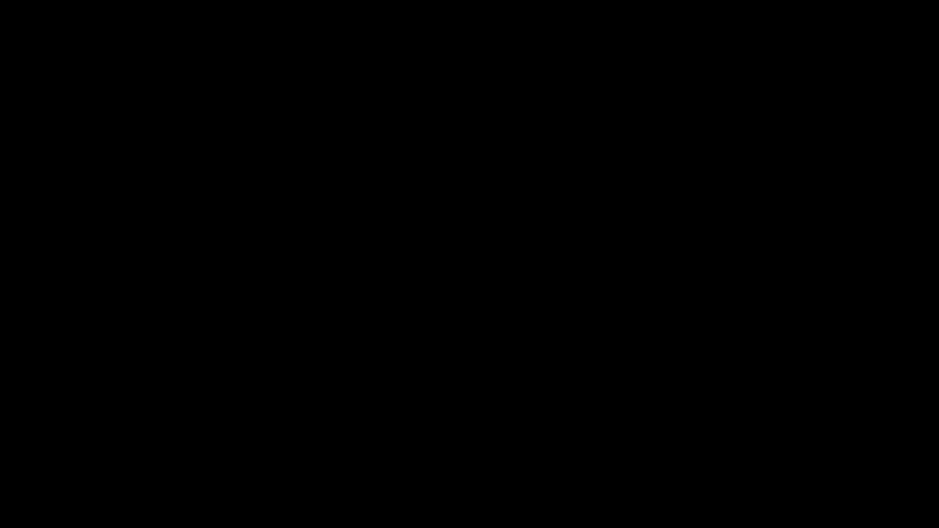
Delete the unwanted objects in the house plan, picking two individually and the rest with a selection window.
{"action": "left_click", "coordinate": [500, 288]}
{"action": "key", "text": "Delete"}
{"action": "left_click", "coordinate": [571, 225]}
{"action": "key", "text": "Delete"}
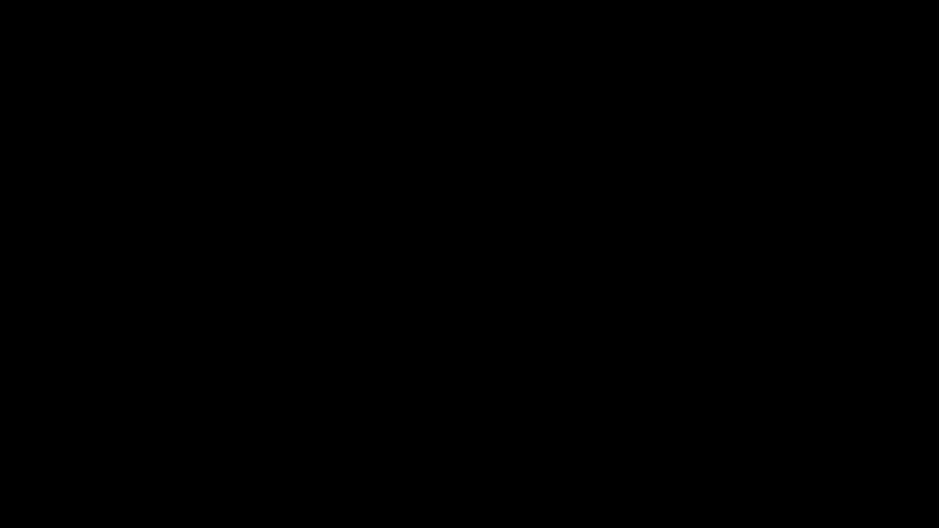
{"action": "left_click", "coordinate": [622, 225]}
{"action": "left_click", "coordinate": [415, 388]}
{"action": "key", "text": "Delete"}
Move the objects within a selection window to another place in the house plan with the MOVE command.
{"action": "left_click_drag", "start_coordinate": [212, 190], "coordinate": [204, 195]}
{"action": "left_click", "coordinate": [53, 308]}
{"action": "key", "text": "m"}
{"action": "key", "text": "Return"}
{"action": "left_click", "coordinate": [180, 268]}
{"action": "left_click", "coordinate": [515, 312]}
Hatch a group of neighbouring areas in the house plan with the HATCH command, using the chosen hatch setting.
{"action": "type", "text": "HATCH"}
{"action": "key", "text": "Return"}
{"action": "left_click", "coordinate": [472, 67]}
{"action": "left_click", "coordinate": [400, 178]}
{"action": "left_click", "coordinate": [459, 267]}
{"action": "left_click", "coordinate": [466, 277]}
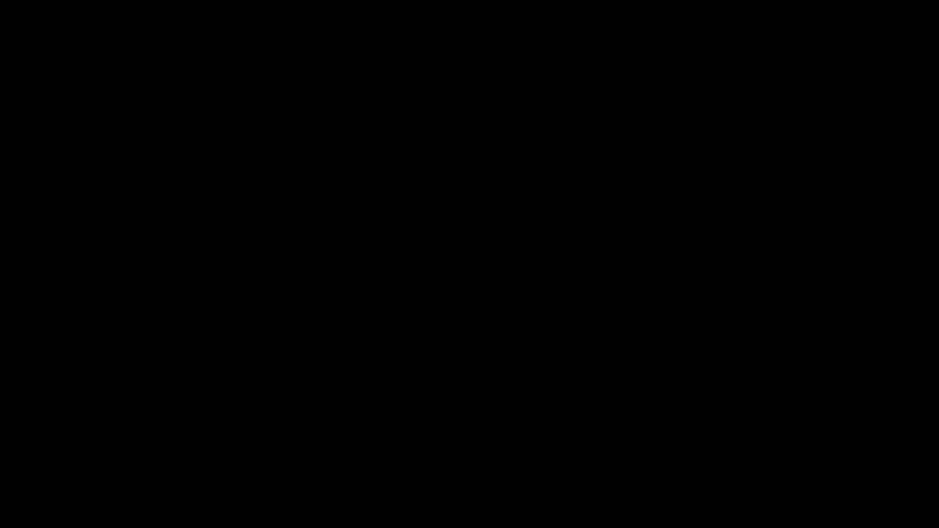
{"action": "left_click", "coordinate": [464, 293]}
{"action": "left_click", "coordinate": [463, 305]}
{"action": "left_click", "coordinate": [465, 316]}
{"action": "left_click", "coordinate": [473, 337]}
{"action": "left_click", "coordinate": [868, 90]}
Start another HATCH with its own chosen setting and fill the first series of areas in the house plan.
{"action": "type", "text": "HATCH"}
{"action": "key", "text": "Return"}
{"action": "left_click", "coordinate": [467, 72]}
{"action": "left_click", "coordinate": [438, 195]}
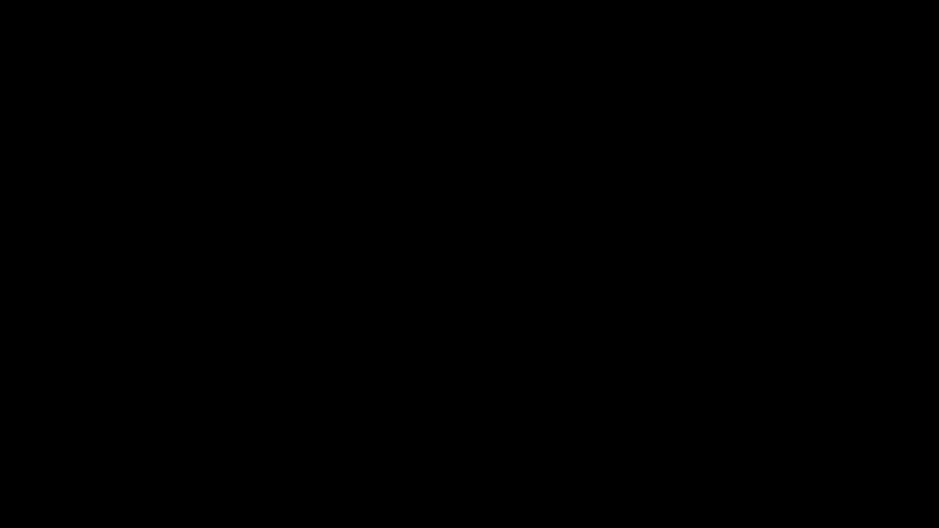
{"action": "left_click", "coordinate": [479, 252]}
{"action": "left_click", "coordinate": [486, 238]}
{"action": "left_click", "coordinate": [558, 258]}
{"action": "scroll", "coordinate": [496, 231], "scroll_direction": "up", "scroll_amount": 2}
{"action": "left_click", "coordinate": [490, 236]}
{"action": "left_click", "coordinate": [586, 256]}
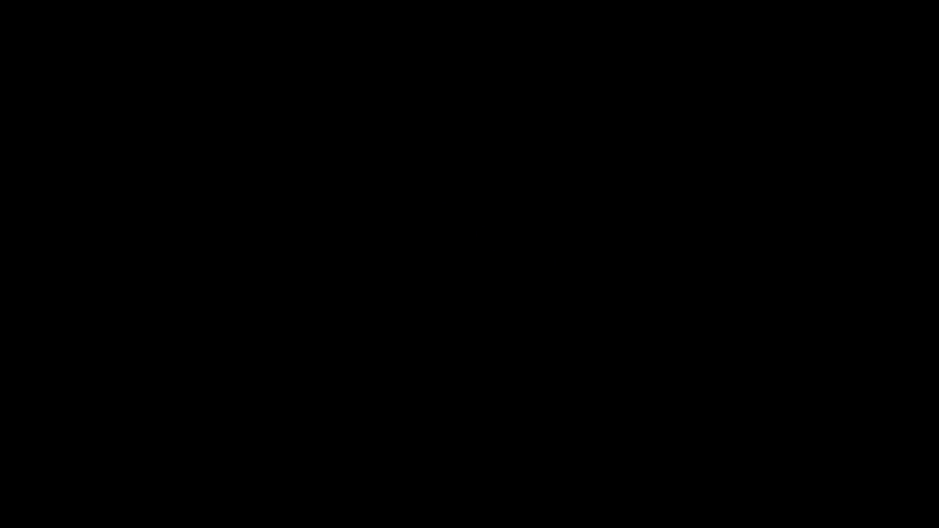
{"action": "left_click", "coordinate": [590, 238]}
{"action": "left_click", "coordinate": [723, 352]}
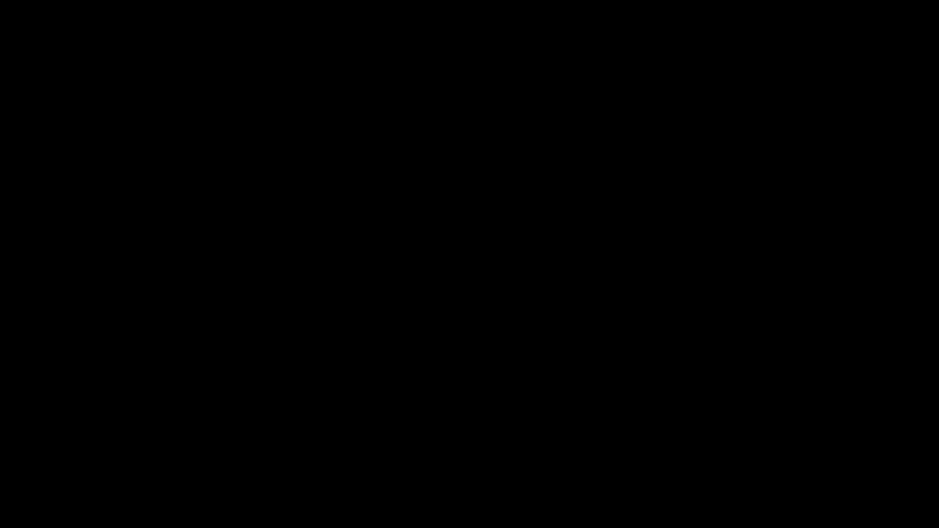
{"action": "left_click", "coordinate": [743, 358]}
Add the remaining areas in the adjoining part of the house plan to the same hatch and finish it.
{"action": "scroll", "coordinate": [740, 353], "scroll_direction": "down", "scroll_amount": 2}
{"action": "middle_click_drag", "start_coordinate": [743, 368], "coordinate": [701, 326]}
{"action": "middle_click_drag", "start_coordinate": [693, 315], "coordinate": [691, 309]}
{"action": "scroll", "coordinate": [649, 348], "scroll_direction": "up", "scroll_amount": 2}
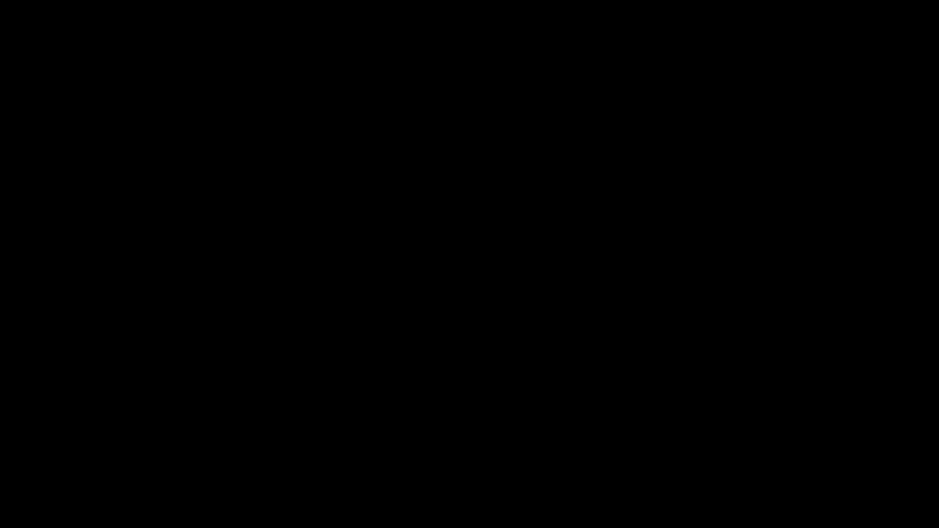
{"action": "left_click", "coordinate": [630, 356]}
{"action": "left_click", "coordinate": [630, 368]}
{"action": "left_click", "coordinate": [482, 355]}
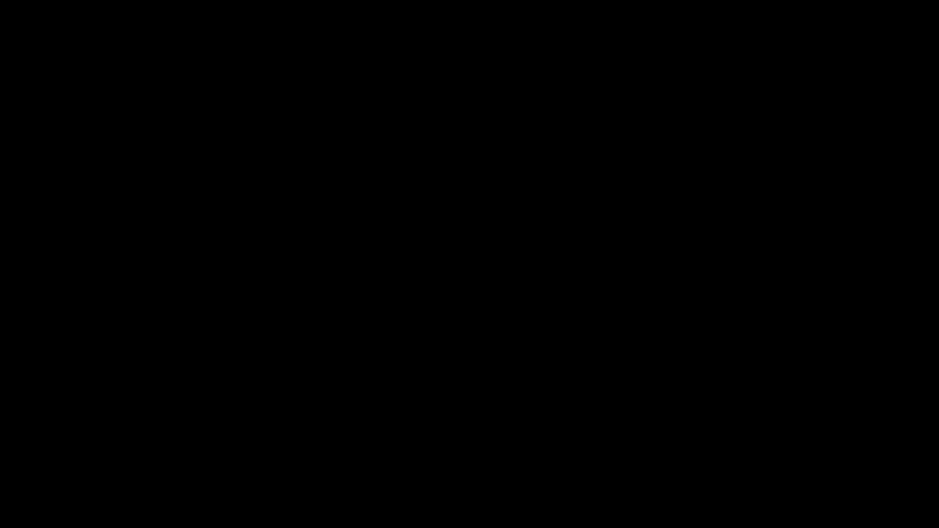
{"action": "left_click", "coordinate": [511, 367]}
{"action": "left_click", "coordinate": [373, 242]}
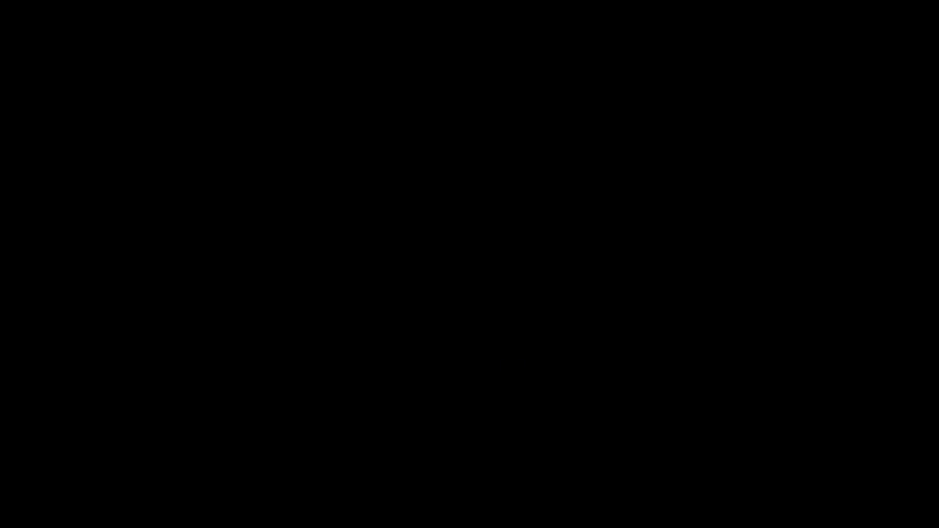
{"action": "left_click", "coordinate": [365, 244]}
{"action": "left_click", "coordinate": [552, 257]}
{"action": "left_click", "coordinate": [364, 249]}
{"action": "left_click", "coordinate": [880, 73]}
Hatch one single area in the house plan with the HATCH command, using the chosen hatch setting.
{"action": "left_click", "coordinate": [656, 243]}
{"action": "key", "text": "h"}
{"action": "type", "text": "ATCH"}
{"action": "key", "text": "Return"}
{"action": "left_click", "coordinate": [475, 61]}
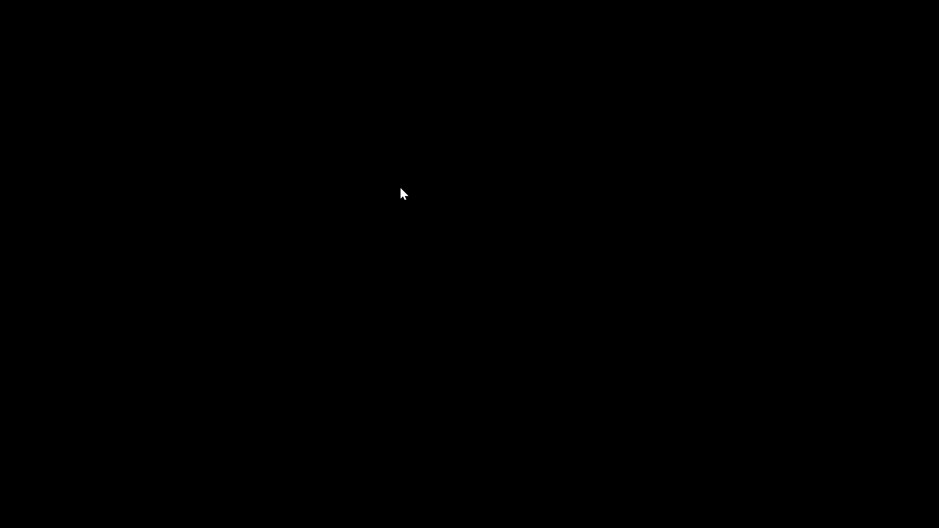
{"action": "left_click", "coordinate": [400, 180]}
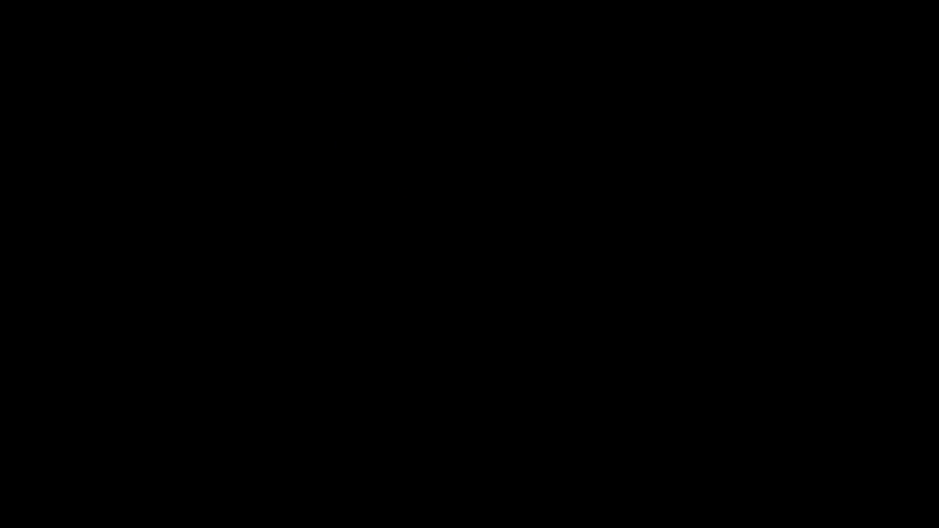
{"action": "left_click", "coordinate": [496, 313]}
{"action": "left_click", "coordinate": [867, 66]}
{"action": "scroll", "coordinate": [739, 239], "scroll_direction": "down", "scroll_amount": 4}
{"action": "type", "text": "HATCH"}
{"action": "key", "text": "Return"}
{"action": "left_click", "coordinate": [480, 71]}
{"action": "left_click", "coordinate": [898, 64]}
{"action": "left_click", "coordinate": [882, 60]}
Hatch three picked areas in different parts of the house plan with the HATCH command and finish it.
{"action": "type", "text": "HATCH"}
{"action": "key", "text": "Return"}
{"action": "left_click", "coordinate": [479, 69]}
{"action": "left_click", "coordinate": [380, 84]}
{"action": "scroll", "coordinate": [679, 279], "scroll_direction": "up", "scroll_amount": 2}
{"action": "left_click", "coordinate": [679, 279]}
{"action": "middle_click_drag", "start_coordinate": [827, 264], "coordinate": [719, 283]}
{"action": "middle_click_drag", "start_coordinate": [672, 197], "coordinate": [647, 252]}
{"action": "scroll", "coordinate": [664, 289], "scroll_direction": "down", "scroll_amount": 3}
{"action": "scroll", "coordinate": [689, 214], "scroll_direction": "up", "scroll_amount": 3}
{"action": "left_click", "coordinate": [694, 272]}
{"action": "left_click", "coordinate": [488, 215]}
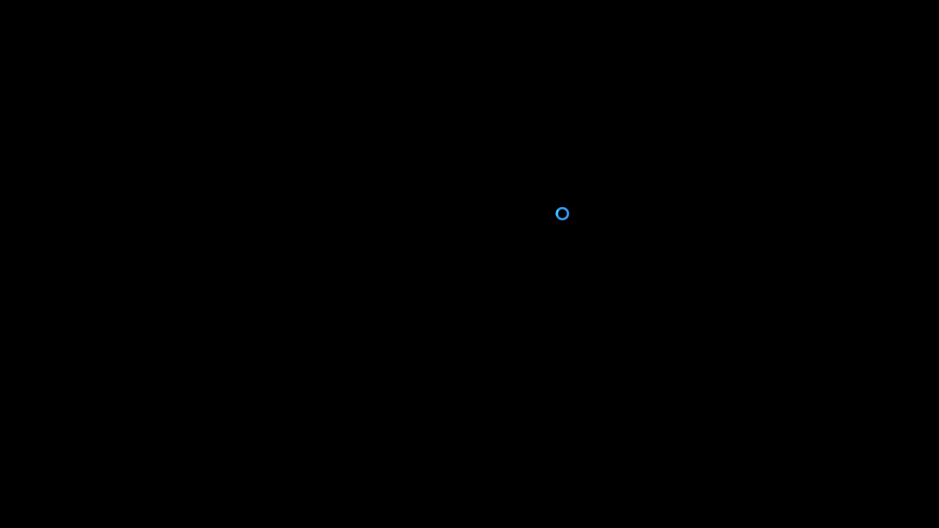
{"action": "scroll", "coordinate": [560, 214], "scroll_direction": "down", "scroll_amount": 3}
{"action": "left_click", "coordinate": [893, 70]}
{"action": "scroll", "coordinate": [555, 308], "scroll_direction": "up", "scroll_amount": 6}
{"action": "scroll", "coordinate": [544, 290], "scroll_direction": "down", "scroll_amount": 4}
Open a layout of the house plan drawing and apply the chosen layout option to it.
{"action": "left_click", "coordinate": [101, 487]}
{"action": "right_click", "coordinate": [96, 482]}
{"action": "left_click", "coordinate": [156, 299]}
{"action": "left_click", "coordinate": [392, 275]}
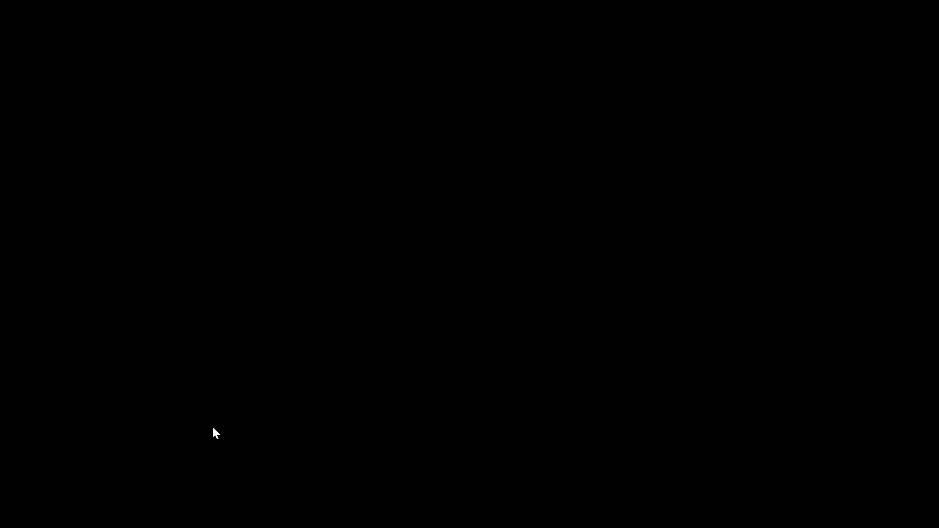
{"action": "left_click", "coordinate": [213, 426]}
{"action": "scroll", "coordinate": [460, 283], "scroll_direction": "up", "scroll_amount": 2}
{"action": "scroll", "coordinate": [460, 283], "scroll_direction": "down", "scroll_amount": 3}
{"action": "scroll", "coordinate": [460, 284], "scroll_direction": "up", "scroll_amount": 2}
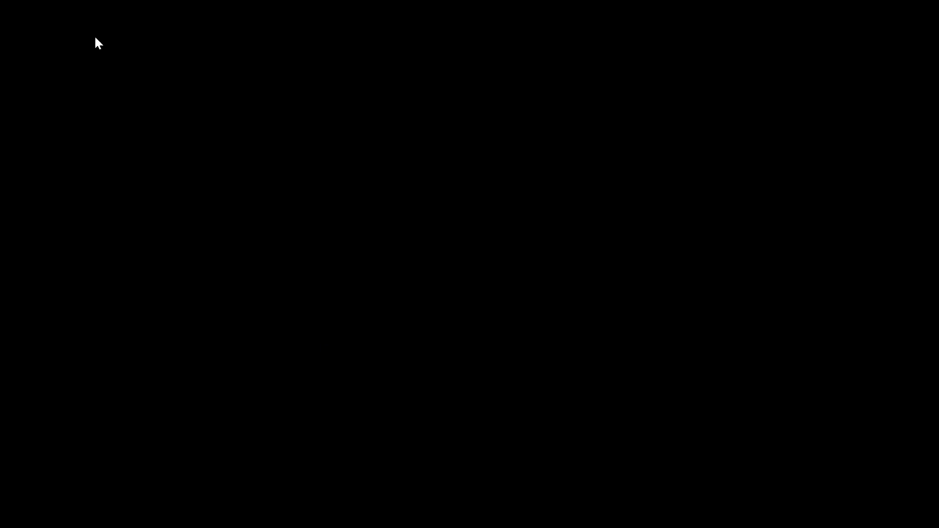
Leave the layout and examine different parts of the house plan up close.
{"action": "left_click", "coordinate": [89, 29]}
{"action": "left_click", "coordinate": [725, 51]}
{"action": "left_click", "coordinate": [46, 485]}
{"action": "scroll", "coordinate": [649, 265], "scroll_direction": "up", "scroll_amount": 2}
{"action": "scroll", "coordinate": [646, 273], "scroll_direction": "down", "scroll_amount": 2}
{"action": "scroll", "coordinate": [609, 285], "scroll_direction": "up", "scroll_amount": 2}
{"action": "middle_click_drag", "start_coordinate": [563, 270], "coordinate": [553, 316]}
{"action": "middle_click_drag", "start_coordinate": [553, 316], "coordinate": [552, 317]}
{"action": "scroll", "coordinate": [442, 395], "scroll_direction": "up", "scroll_amount": 2}
{"action": "scroll", "coordinate": [424, 345], "scroll_direction": "down", "scroll_amount": 2}
{"action": "scroll", "coordinate": [538, 352], "scroll_direction": "down", "scroll_amount": 2}
{"action": "scroll", "coordinate": [530, 374], "scroll_direction": "up", "scroll_amount": 2}
{"action": "scroll", "coordinate": [530, 374], "scroll_direction": "down", "scroll_amount": 3}
{"action": "middle_click_drag", "start_coordinate": [529, 376], "coordinate": [492, 321]}
{"action": "scroll", "coordinate": [487, 329], "scroll_direction": "up", "scroll_amount": 3}
{"action": "scroll", "coordinate": [426, 309], "scroll_direction": "up", "scroll_amount": 3}
{"action": "scroll", "coordinate": [423, 309], "scroll_direction": "down", "scroll_amount": 4}
{"action": "scroll", "coordinate": [466, 266], "scroll_direction": "down", "scroll_amount": 1}
{"action": "middle_click_drag", "start_coordinate": [486, 225], "coordinate": [455, 321]}
{"action": "middle_click_drag", "start_coordinate": [455, 321], "coordinate": [371, 301]}
{"action": "scroll", "coordinate": [458, 297], "scroll_direction": "up", "scroll_amount": 1}
{"action": "middle_click_drag", "start_coordinate": [356, 246], "coordinate": [380, 342]}
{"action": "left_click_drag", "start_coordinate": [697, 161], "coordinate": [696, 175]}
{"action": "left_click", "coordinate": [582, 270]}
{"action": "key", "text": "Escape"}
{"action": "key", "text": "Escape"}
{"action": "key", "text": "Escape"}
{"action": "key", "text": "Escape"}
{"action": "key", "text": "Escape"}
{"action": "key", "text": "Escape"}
Return to the layout and apply a layout option to it again.
{"action": "left_click", "coordinate": [288, 122]}
{"action": "left_click", "coordinate": [523, 286]}
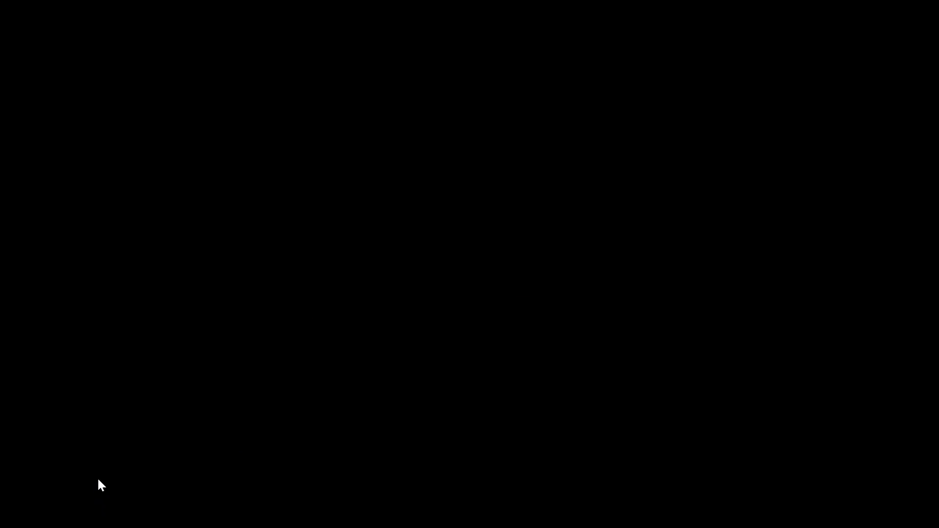
{"action": "left_click", "coordinate": [98, 479]}
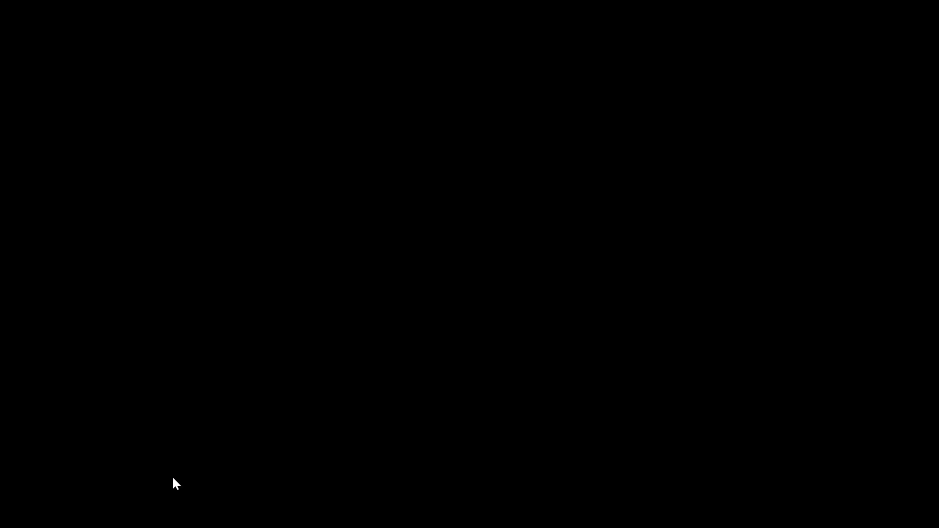
{"action": "right_click", "coordinate": [169, 476]}
{"action": "left_click", "coordinate": [109, 480]}
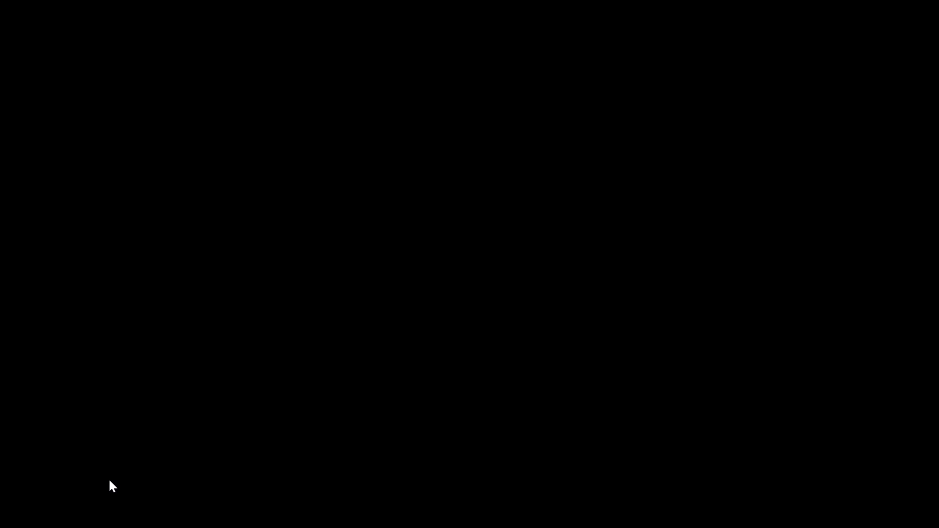
{"action": "left_click", "coordinate": [109, 480]}
{"action": "left_click", "coordinate": [104, 480]}
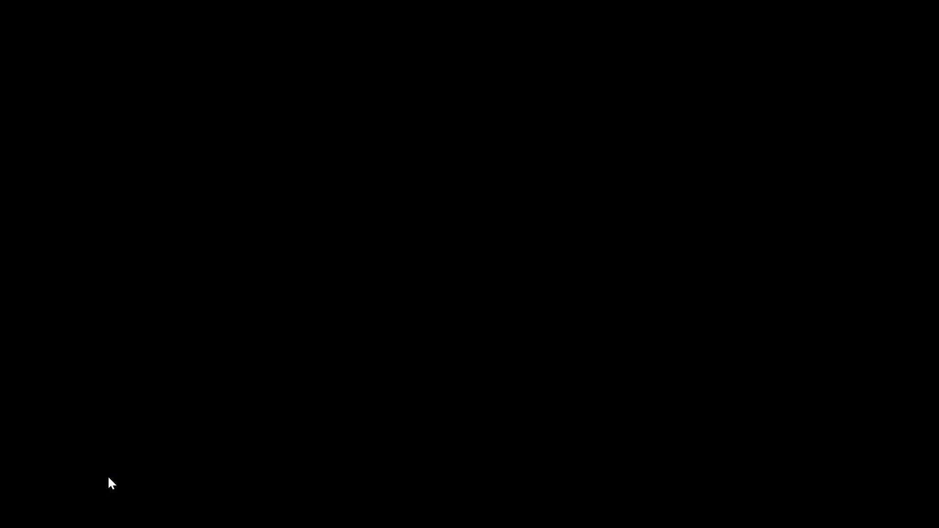
{"action": "right_click", "coordinate": [108, 477]}
{"action": "left_click", "coordinate": [164, 305]}
{"action": "left_click", "coordinate": [235, 418]}
{"action": "scroll", "coordinate": [490, 291], "scroll_direction": "up", "scroll_amount": 2}
{"action": "scroll", "coordinate": [478, 302], "scroll_direction": "down", "scroll_amount": 2}
Leave the layout and go back to the house plan.
{"action": "left_click", "coordinate": [95, 23]}
{"action": "left_click", "coordinate": [732, 61]}
{"action": "left_click", "coordinate": [62, 481]}
{"action": "scroll", "coordinate": [426, 321], "scroll_direction": "up", "scroll_amount": 2}
{"action": "scroll", "coordinate": [426, 321], "scroll_direction": "down", "scroll_amount": 4}
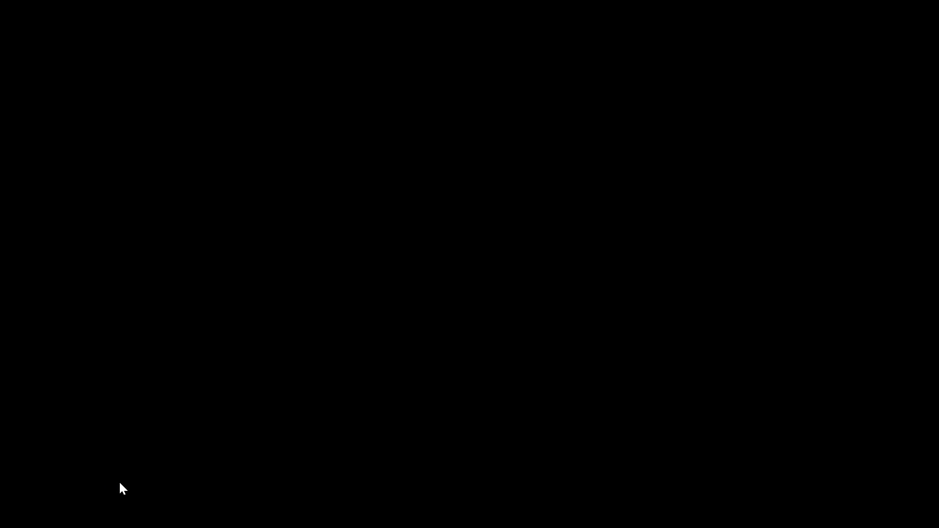
Open a layout of the house plan and delete the objects selected on its sheet.
{"action": "left_click", "coordinate": [116, 476]}
{"action": "left_click", "coordinate": [486, 212]}
{"action": "left_click", "coordinate": [307, 333]}
{"action": "scroll", "coordinate": [381, 285], "scroll_direction": "down", "scroll_amount": 2}
{"action": "scroll", "coordinate": [396, 253], "scroll_direction": "up", "scroll_amount": 1}
{"action": "left_click", "coordinate": [438, 208]}
{"action": "left_click", "coordinate": [292, 323]}
{"action": "scroll", "coordinate": [398, 227], "scroll_direction": "up", "scroll_amount": 3}
{"action": "left_click", "coordinate": [636, 180]}
{"action": "left_click", "coordinate": [146, 391]}
{"action": "scroll", "coordinate": [406, 251], "scroll_direction": "down", "scroll_amount": 2}
{"action": "left_click_drag", "start_coordinate": [510, 181], "coordinate": [499, 194]}
{"action": "left_click", "coordinate": [199, 364]}
{"action": "key", "text": "Delete"}
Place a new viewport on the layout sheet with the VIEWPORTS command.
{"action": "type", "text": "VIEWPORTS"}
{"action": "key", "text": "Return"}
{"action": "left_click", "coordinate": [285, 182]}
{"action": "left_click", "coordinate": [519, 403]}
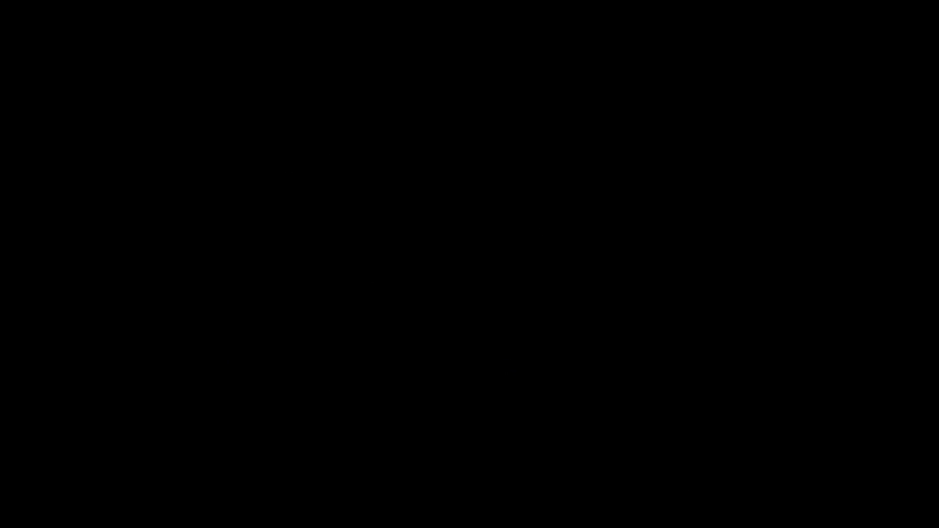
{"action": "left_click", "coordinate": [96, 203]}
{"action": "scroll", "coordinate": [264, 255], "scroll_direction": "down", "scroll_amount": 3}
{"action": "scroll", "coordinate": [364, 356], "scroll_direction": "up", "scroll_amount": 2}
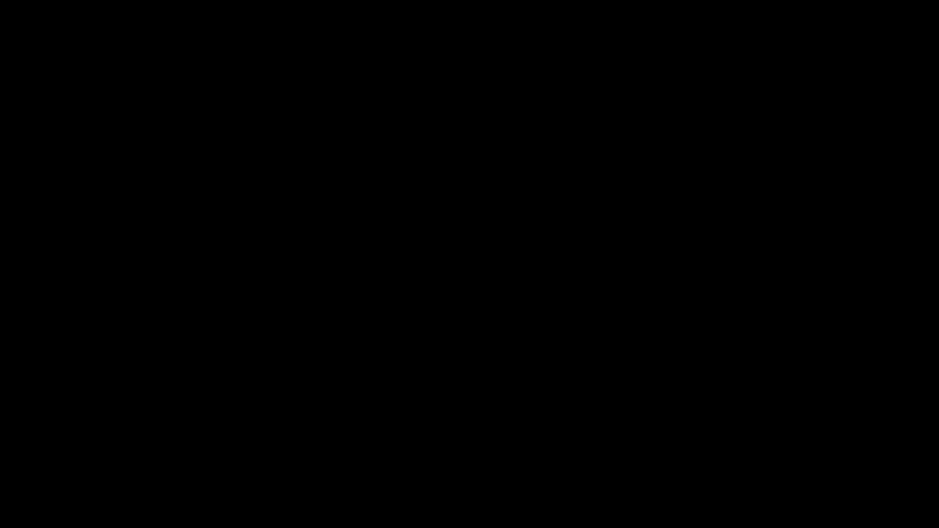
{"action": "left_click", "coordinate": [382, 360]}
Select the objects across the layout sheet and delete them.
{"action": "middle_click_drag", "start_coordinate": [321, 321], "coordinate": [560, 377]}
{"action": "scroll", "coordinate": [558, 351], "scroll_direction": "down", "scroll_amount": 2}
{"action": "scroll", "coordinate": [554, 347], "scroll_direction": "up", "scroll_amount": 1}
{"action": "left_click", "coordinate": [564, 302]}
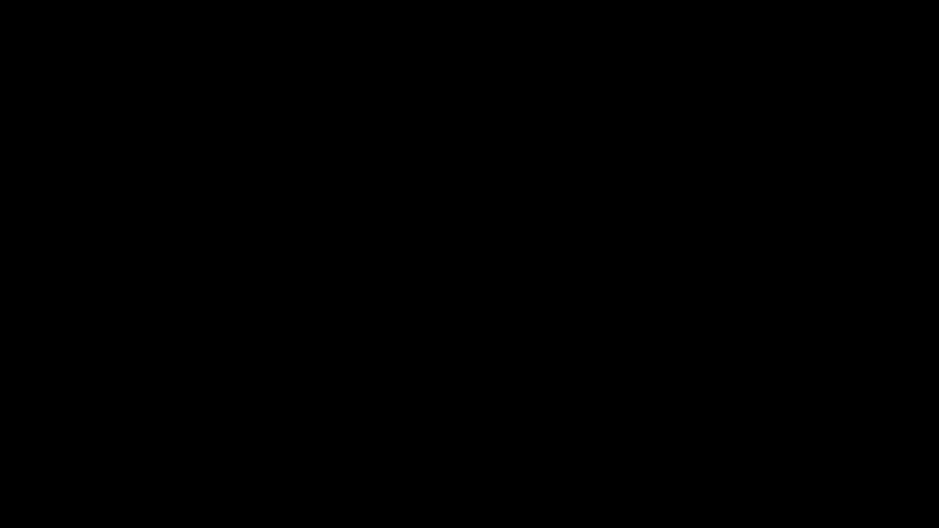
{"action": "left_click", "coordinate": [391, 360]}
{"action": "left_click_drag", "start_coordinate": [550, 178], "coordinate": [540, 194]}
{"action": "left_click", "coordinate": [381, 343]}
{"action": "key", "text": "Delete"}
Go back to the house plan in model space and view it.
{"action": "left_click", "coordinate": [43, 482]}
{"action": "middle_click_drag", "start_coordinate": [313, 380], "coordinate": [363, 334]}
Return to the layout and apply the chosen layout option to it.
{"action": "left_click", "coordinate": [95, 486]}
{"action": "right_click", "coordinate": [92, 486]}
{"action": "left_click", "coordinate": [185, 289]}
{"action": "left_click", "coordinate": [612, 90]}
Insert a viewport on the layout sheet with the VIEWPORTS command, spanning two opposite corners of the sheet.
{"action": "type", "text": "VIEWPORTS"}
{"action": "key", "text": "Return"}
{"action": "left_click", "coordinate": [293, 175]}
{"action": "left_click", "coordinate": [535, 404]}
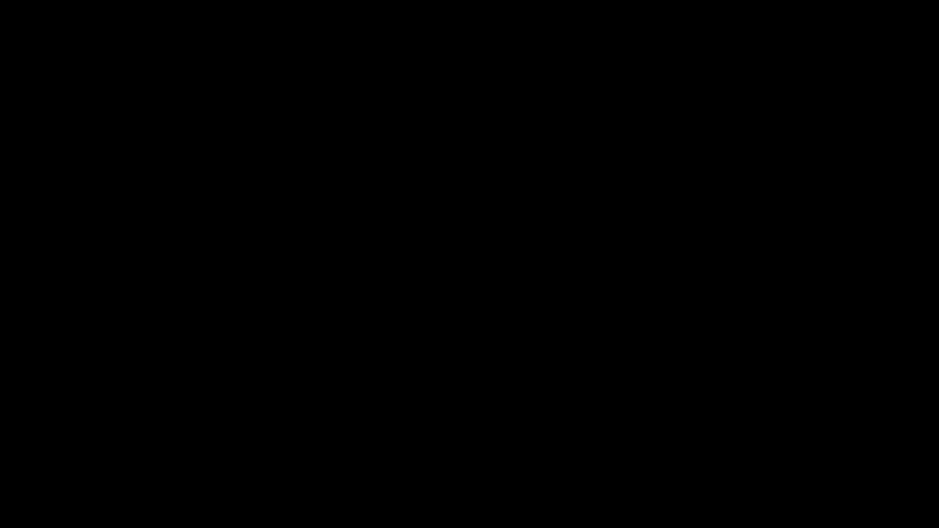
{"action": "left_click", "coordinate": [322, 201]}
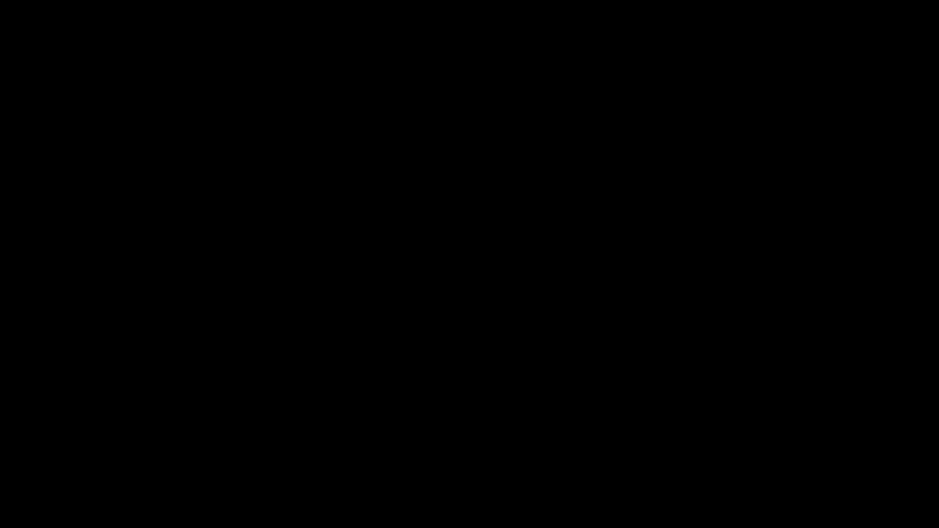
{"action": "left_click", "coordinate": [598, 395]}
Apply the chosen layout option to the layout again.
{"action": "right_click", "coordinate": [97, 482]}
{"action": "left_click", "coordinate": [177, 302]}
{"action": "left_click", "coordinate": [240, 427]}
Examine the house plan on the layout sheet close up and as a whole.
{"action": "scroll", "coordinate": [464, 320], "scroll_direction": "up", "scroll_amount": 3}
{"action": "scroll", "coordinate": [477, 316], "scroll_direction": "down", "scroll_amount": 3}
{"action": "scroll", "coordinate": [461, 261], "scroll_direction": "up", "scroll_amount": 3}
{"action": "scroll", "coordinate": [458, 251], "scroll_direction": "down", "scroll_amount": 4}
{"action": "scroll", "coordinate": [487, 287], "scroll_direction": "up", "scroll_amount": 3}
{"action": "scroll", "coordinate": [515, 189], "scroll_direction": "down", "scroll_amount": 2}
{"action": "middle_click_drag", "start_coordinate": [512, 188], "coordinate": [514, 238]}
{"action": "left_click_drag", "start_coordinate": [94, 30], "coordinate": [96, 36]}
{"action": "left_click_drag", "start_coordinate": [741, 56], "coordinate": [741, 64]}
Switch to model space and hatch an enclosed area of the house plan with the HATCH command.
{"action": "left_click", "coordinate": [48, 484]}
{"action": "scroll", "coordinate": [442, 319], "scroll_direction": "up", "scroll_amount": 4}
{"action": "scroll", "coordinate": [442, 329], "scroll_direction": "down", "scroll_amount": 4}
{"action": "scroll", "coordinate": [458, 271], "scroll_direction": "up", "scroll_amount": 2}
{"action": "type", "text": "HATCH"}
{"action": "key", "text": "Return"}
{"action": "left_click", "coordinate": [450, 189]}
{"action": "left_click", "coordinate": [865, 72]}
Hatch another enclosed area of the house plan with the HATCH command.
{"action": "scroll", "coordinate": [465, 169], "scroll_direction": "up", "scroll_amount": 3}
{"action": "scroll", "coordinate": [392, 172], "scroll_direction": "up", "scroll_amount": 2}
{"action": "type", "text": "HATCH"}
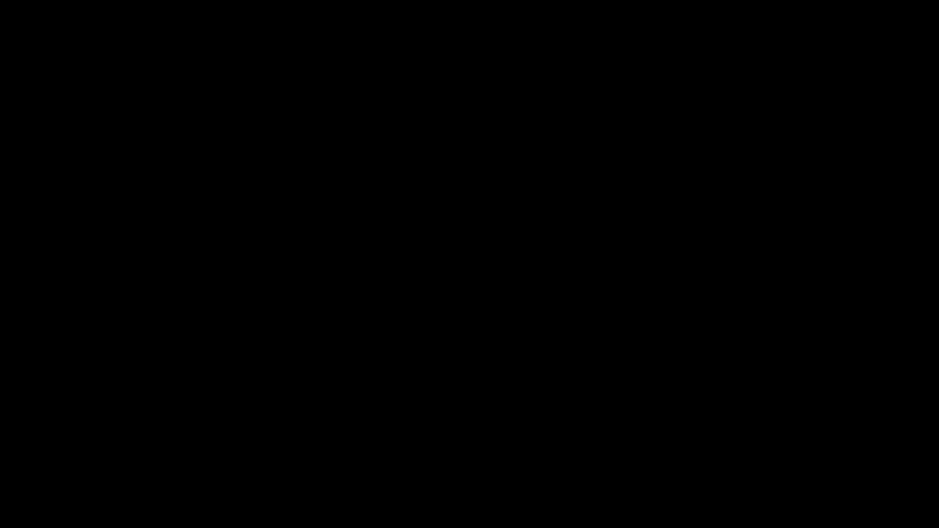
{"action": "key", "text": "Return"}
{"action": "left_click", "coordinate": [428, 194]}
{"action": "left_click", "coordinate": [428, 194]}
{"action": "key", "text": "Escape"}
Return to the layout, plot it and save the output file.
{"action": "scroll", "coordinate": [629, 278], "scroll_direction": "down", "scroll_amount": 5}
{"action": "middle_click_drag", "start_coordinate": [622, 318], "coordinate": [608, 306]}
{"action": "middle_click_drag", "start_coordinate": [598, 287], "coordinate": [571, 246]}
{"action": "scroll", "coordinate": [570, 248], "scroll_direction": "down", "scroll_amount": 2}
{"action": "scroll", "coordinate": [567, 290], "scroll_direction": "up", "scroll_amount": 2}
{"action": "left_click", "coordinate": [93, 489]}
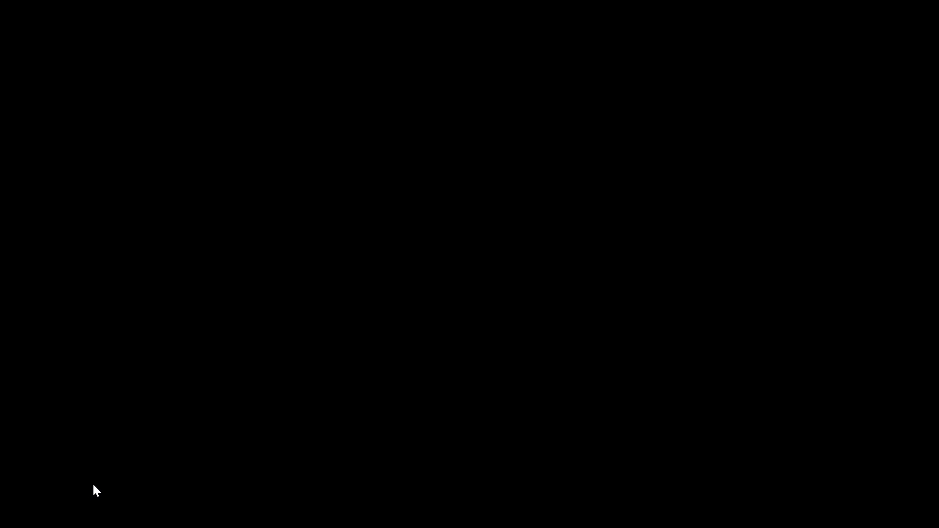
{"action": "left_click", "coordinate": [93, 484]}
{"action": "right_click", "coordinate": [93, 484]}
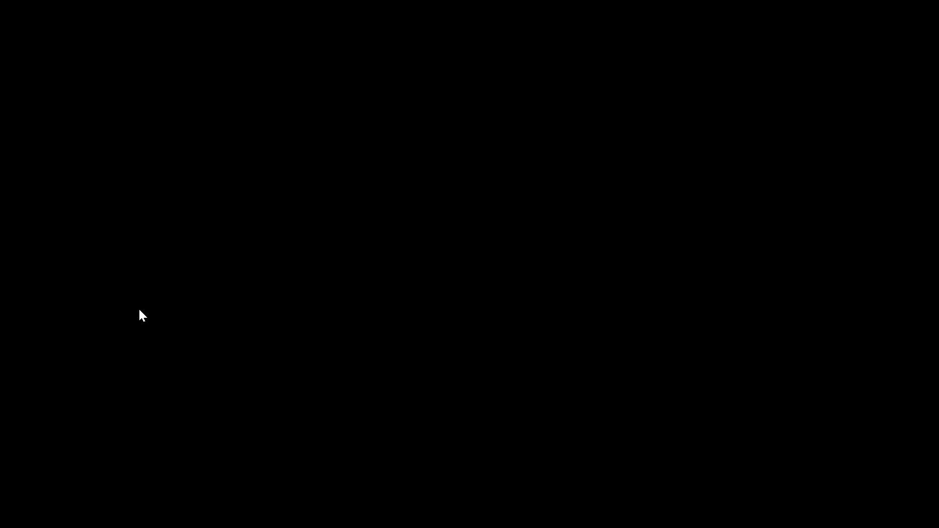
{"action": "left_click", "coordinate": [140, 306]}
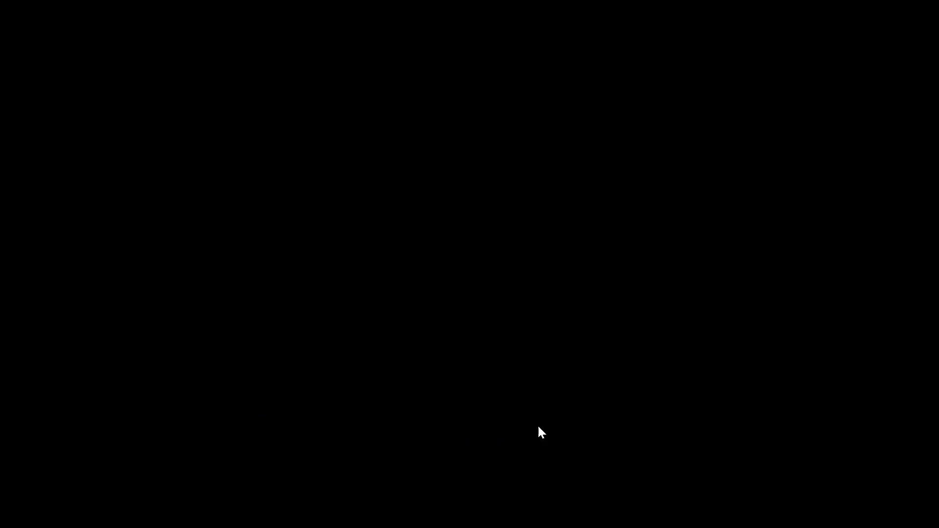
{"action": "left_click", "coordinate": [547, 421]}
{"action": "left_click", "coordinate": [677, 390]}
Check the plotted sheet in Google Chrome and close it.
{"action": "scroll", "coordinate": [660, 314], "scroll_direction": "down", "scroll_amount": 3}
{"action": "scroll", "coordinate": [654, 323], "scroll_direction": "up", "scroll_amount": 2}
{"action": "left_click", "coordinate": [938, 1]}
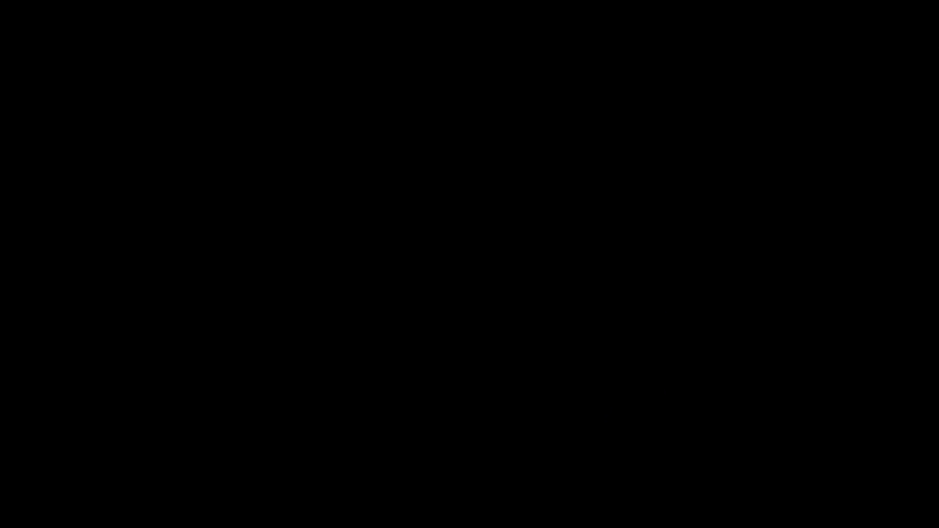
Close AutoCAD.
{"action": "left_click", "coordinate": [938, 1]}
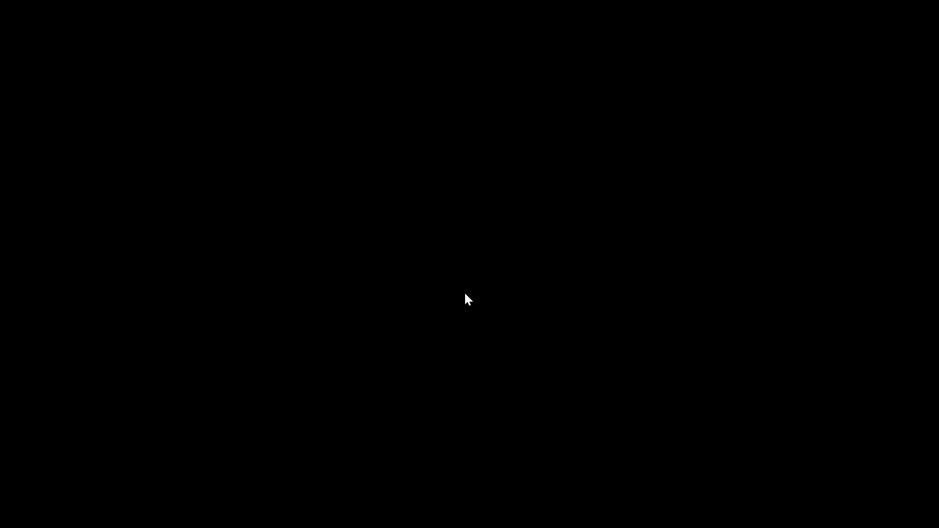
{"action": "left_click", "coordinate": [456, 294]}
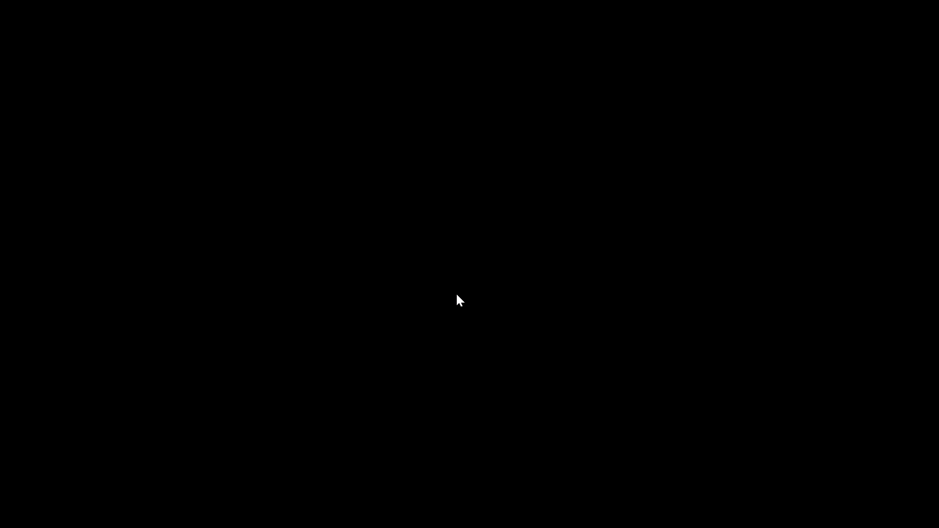